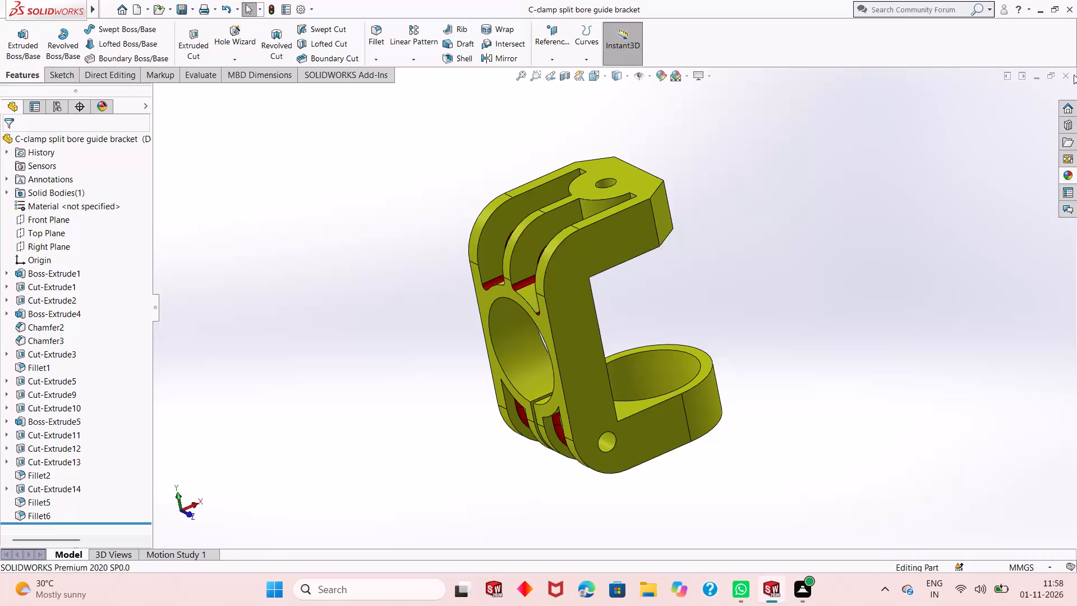
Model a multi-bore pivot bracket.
Close the C-clamp split bore guide bracket document and create a new part document.
left_click(1069, 76)
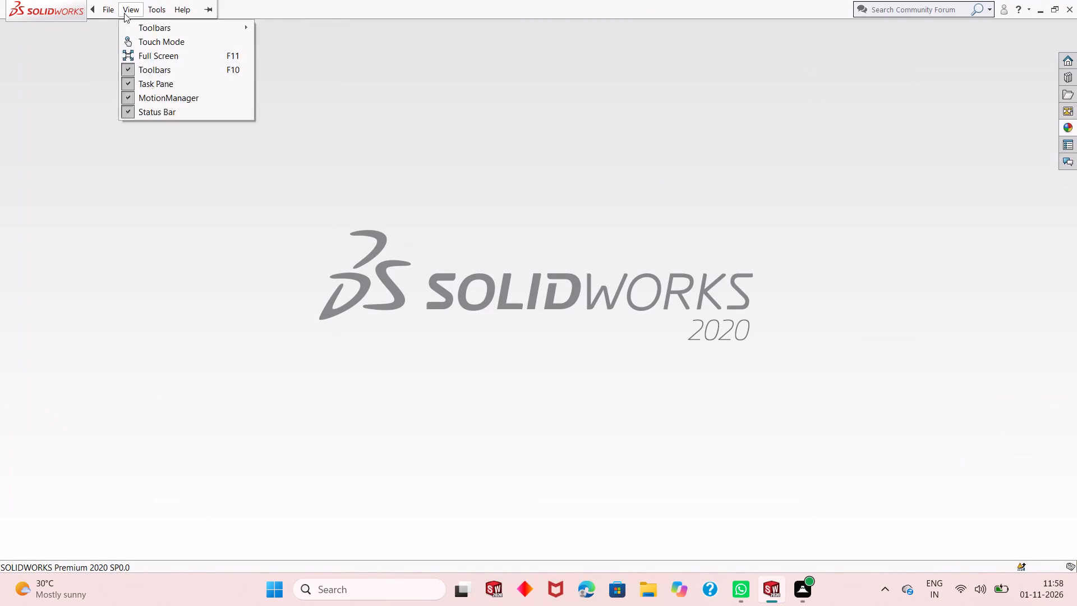
left_click(110, 105)
left_click(137, 10)
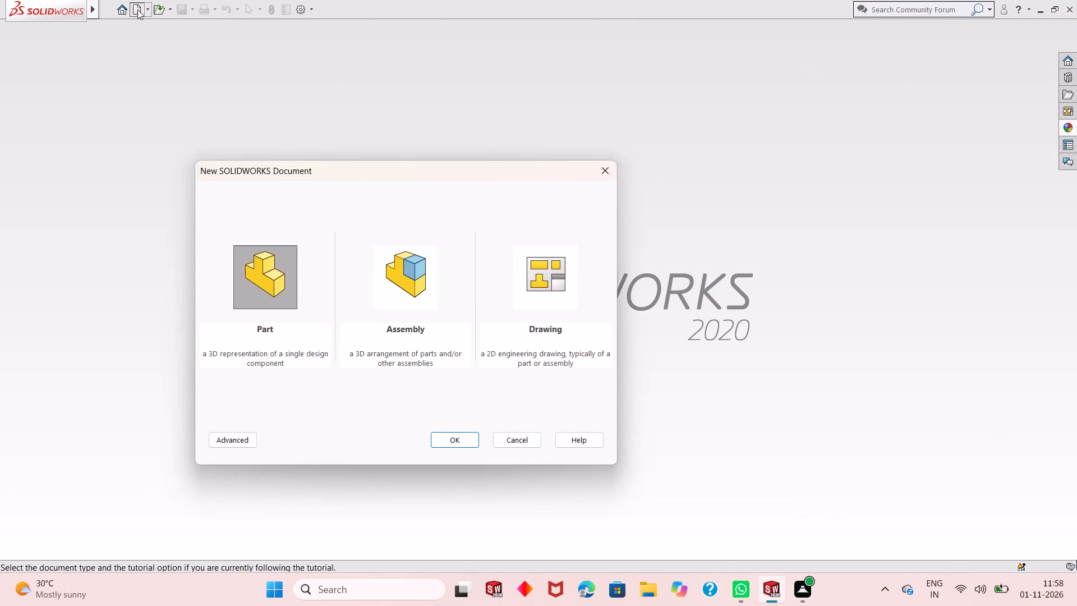
double_click(277, 286)
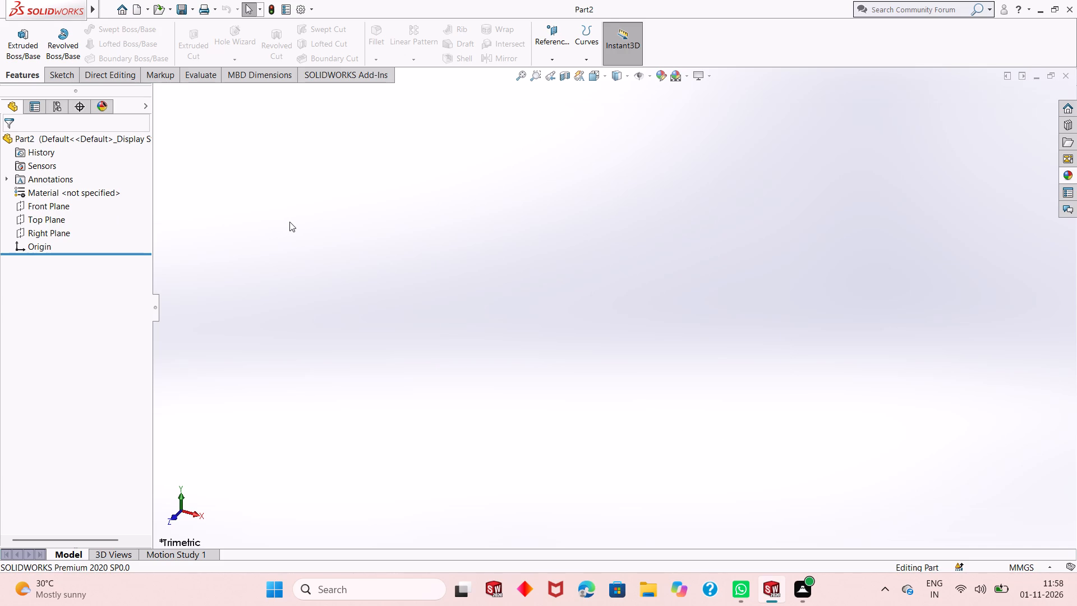
Sketch a circle of about 84 mm diameter centred on the origin on the Front Plane.
left_click(40, 209)
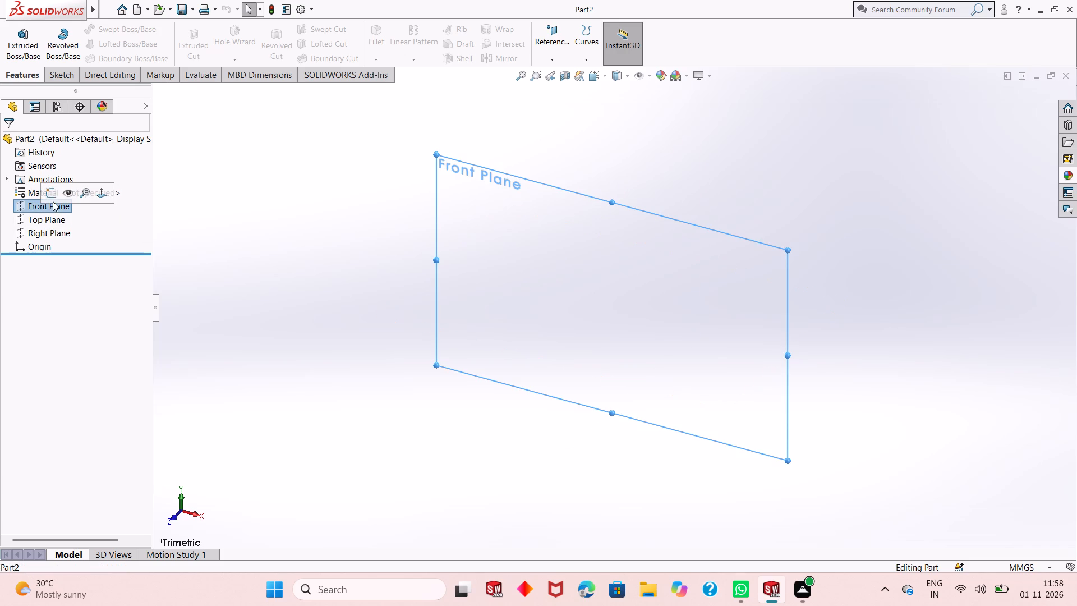
left_click(53, 198)
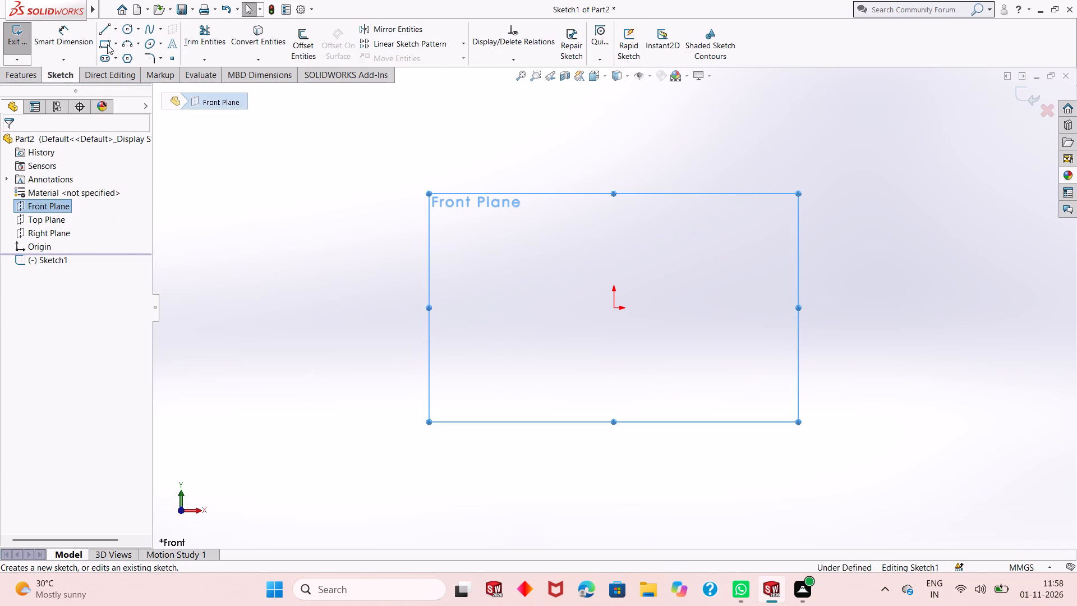
left_click(130, 30)
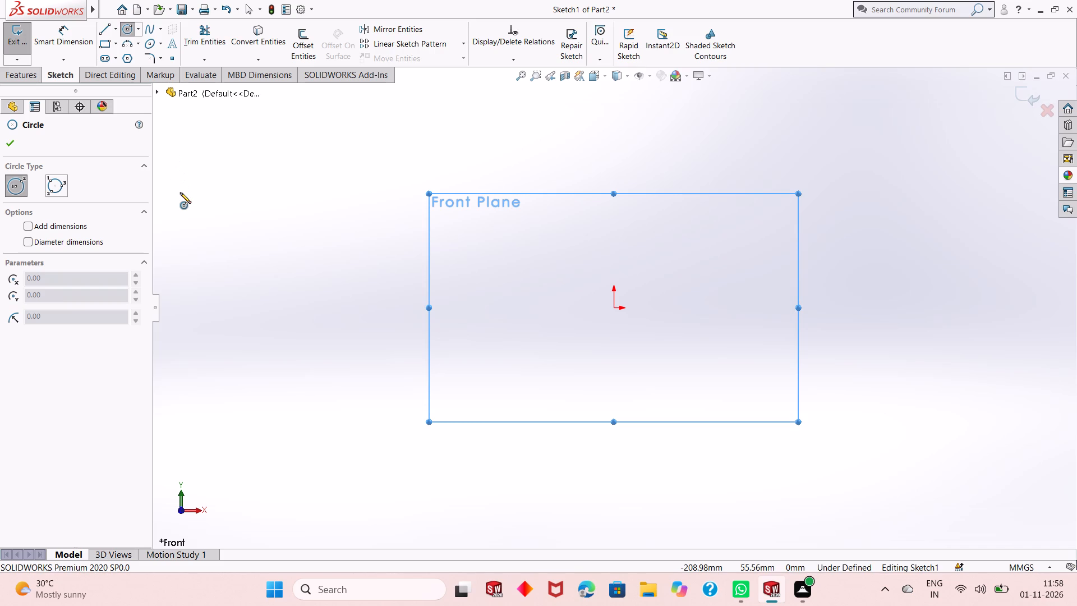
left_click(613, 306)
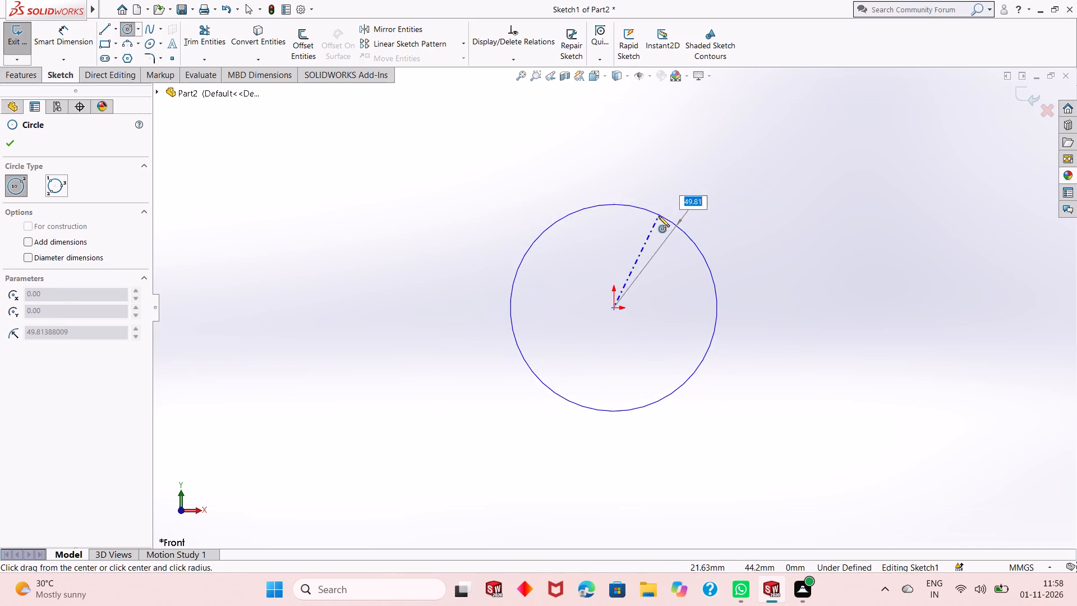
left_click(656, 231)
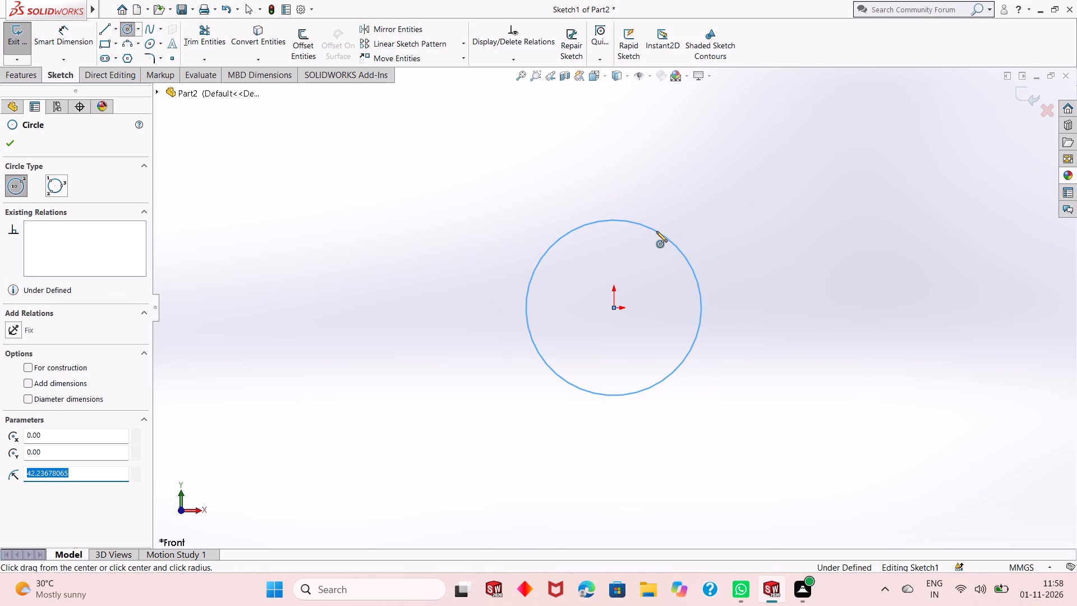
right_click(406, 200)
left_click(416, 216)
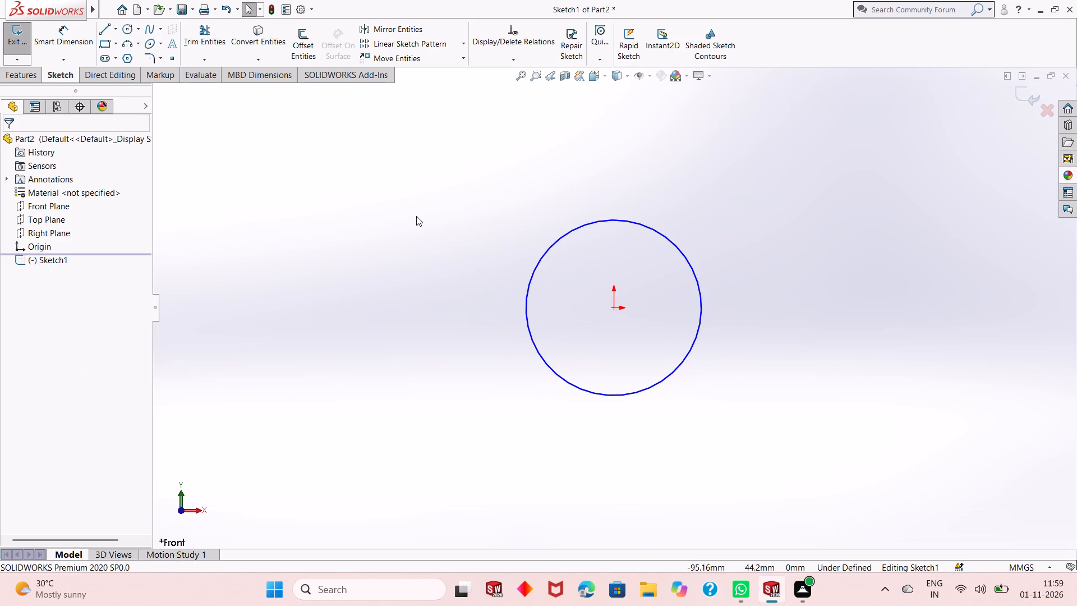
Dimension the circle's diameter and set it to 48 mm.
left_click(68, 38)
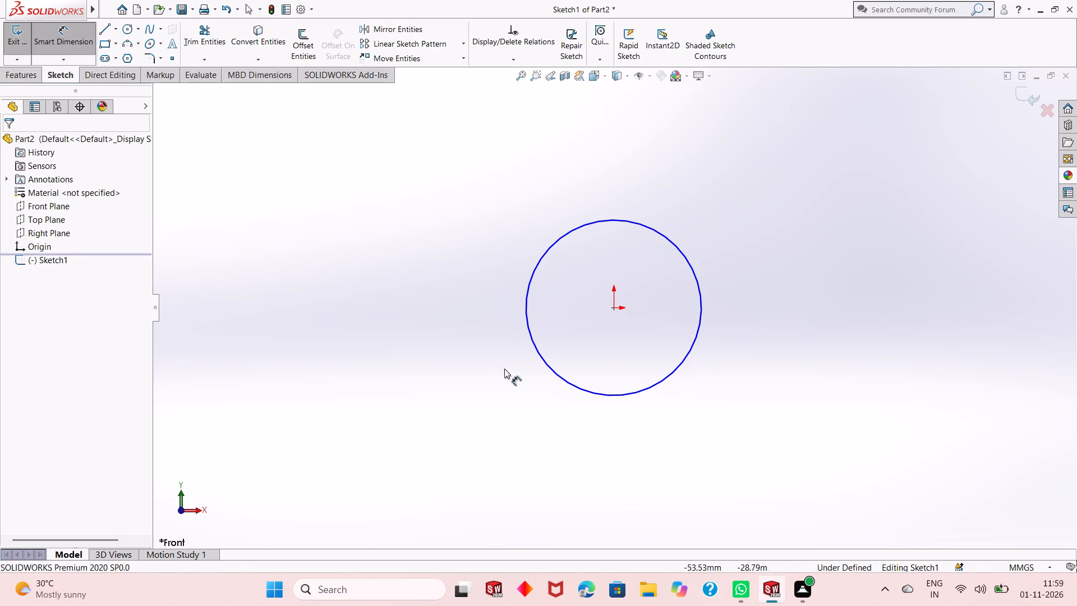
left_click(593, 391)
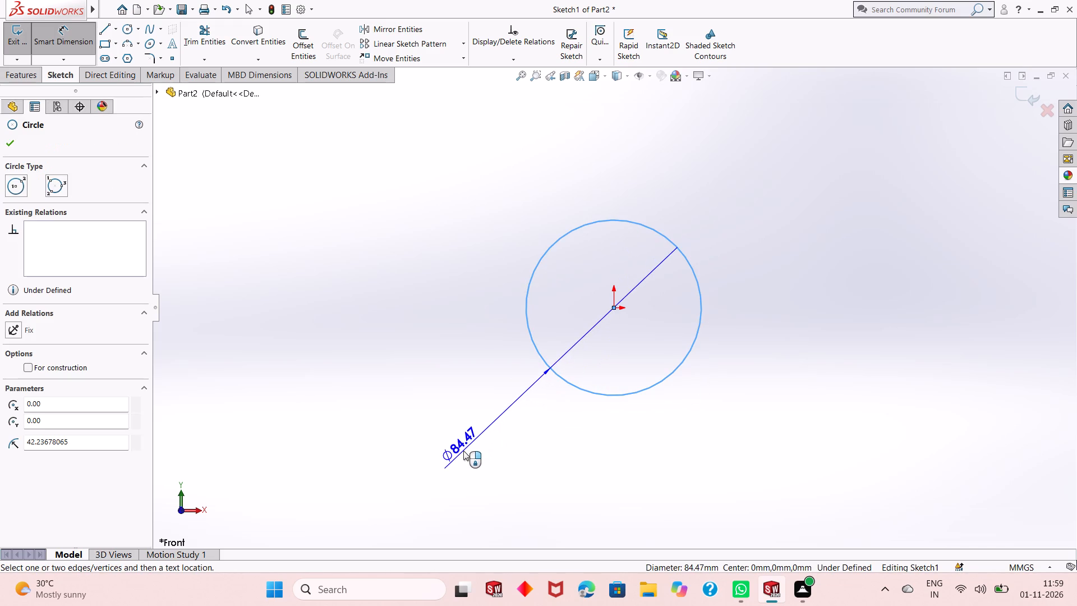
left_click(463, 451)
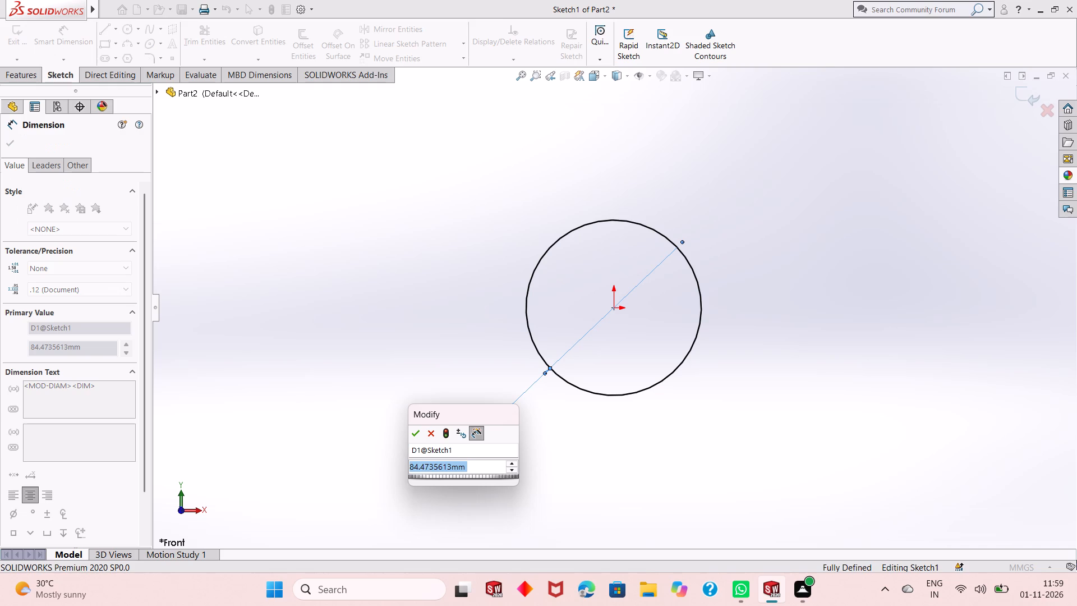
type("48")
key("Return")
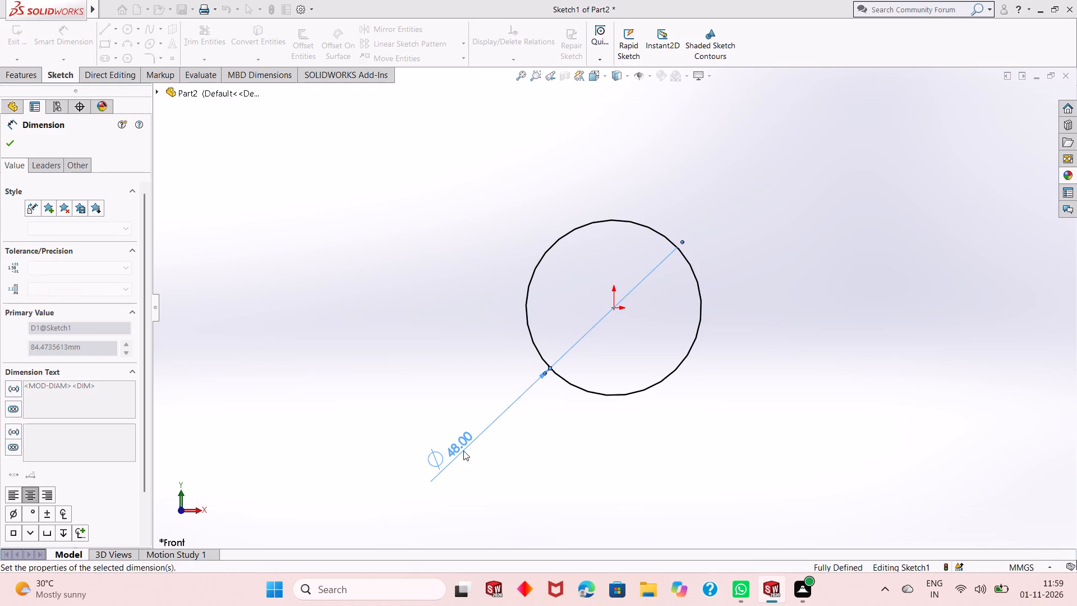
scroll(610, 355, "down", 2)
scroll(605, 361, "up", 3)
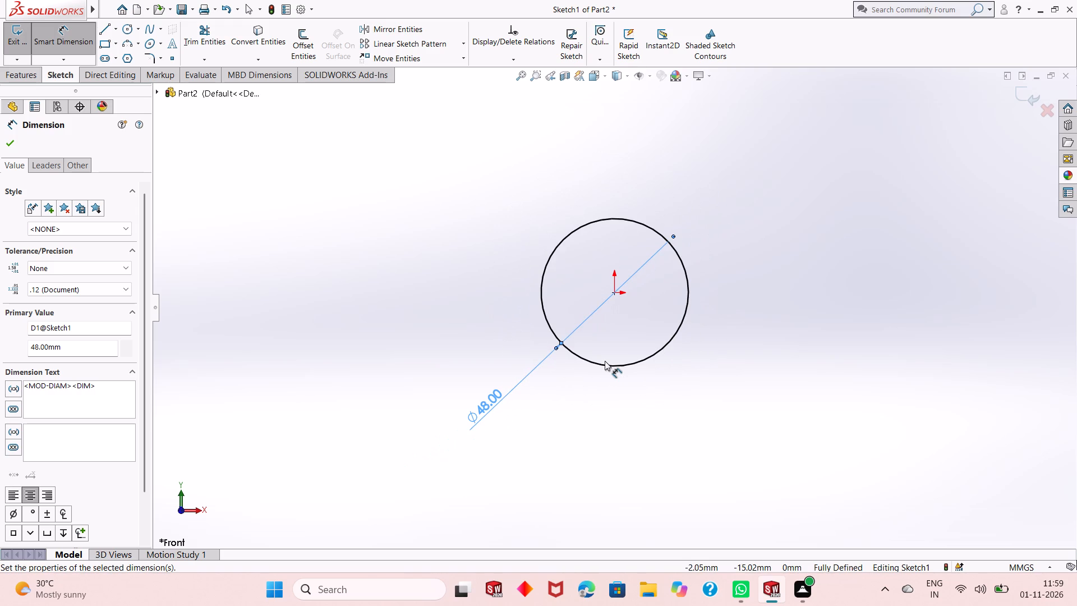
scroll(604, 361, "up", 1)
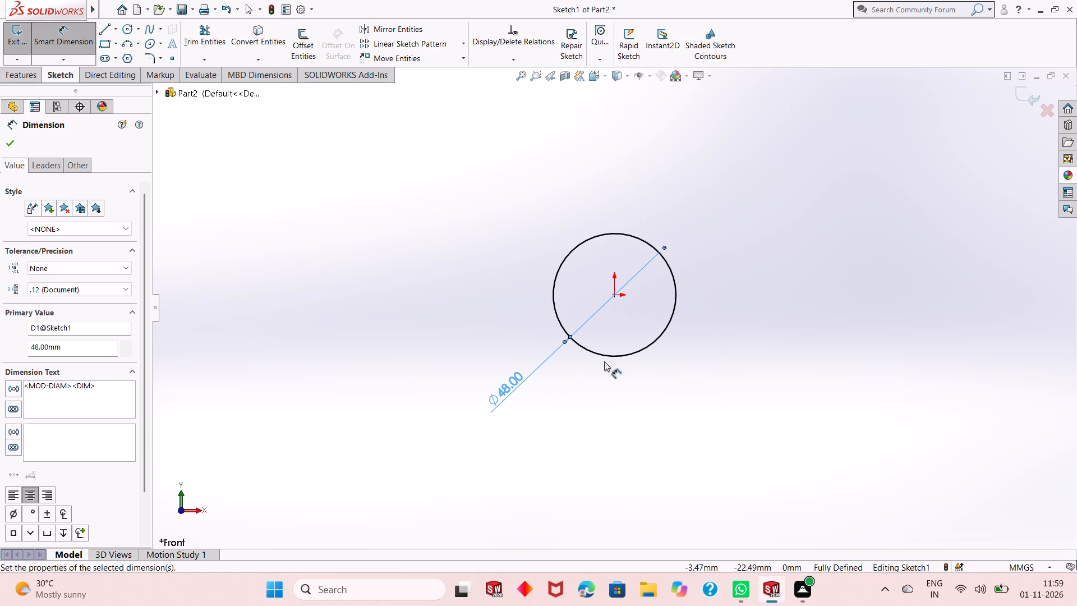
scroll(604, 361, "up", 1)
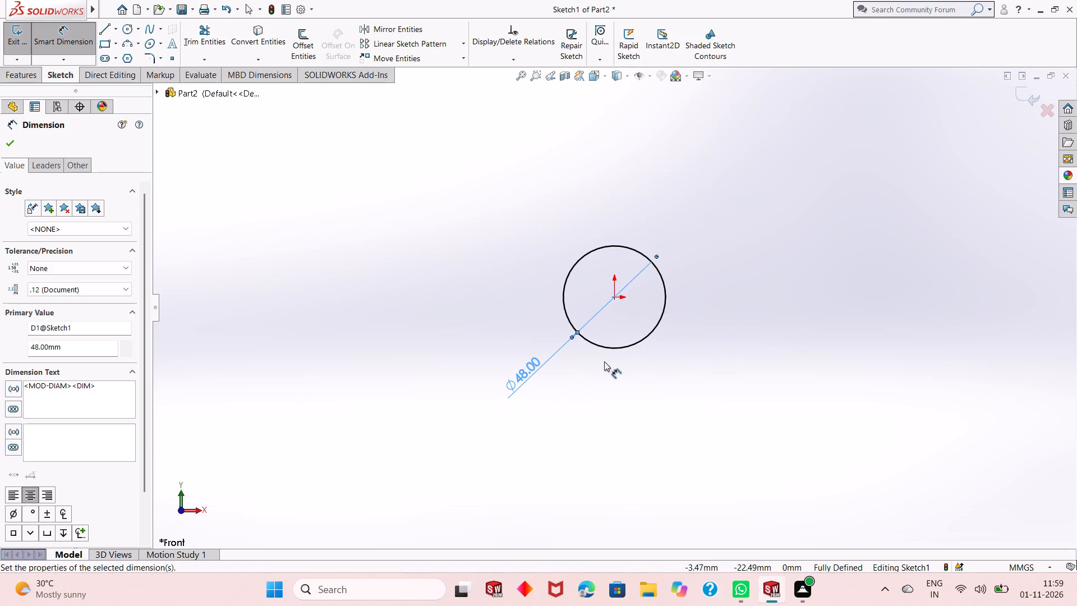
right_click(728, 246)
left_click(739, 281)
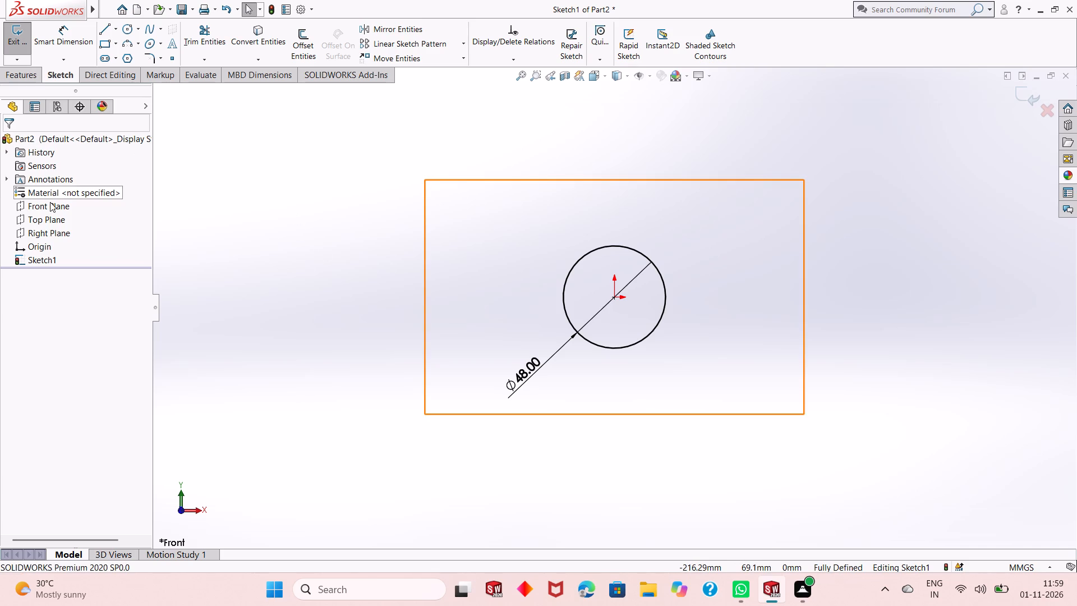
Extrude the circle as a blind boss to a depth of 61+25 (86 mm) in the reversed direction.
left_click(33, 79)
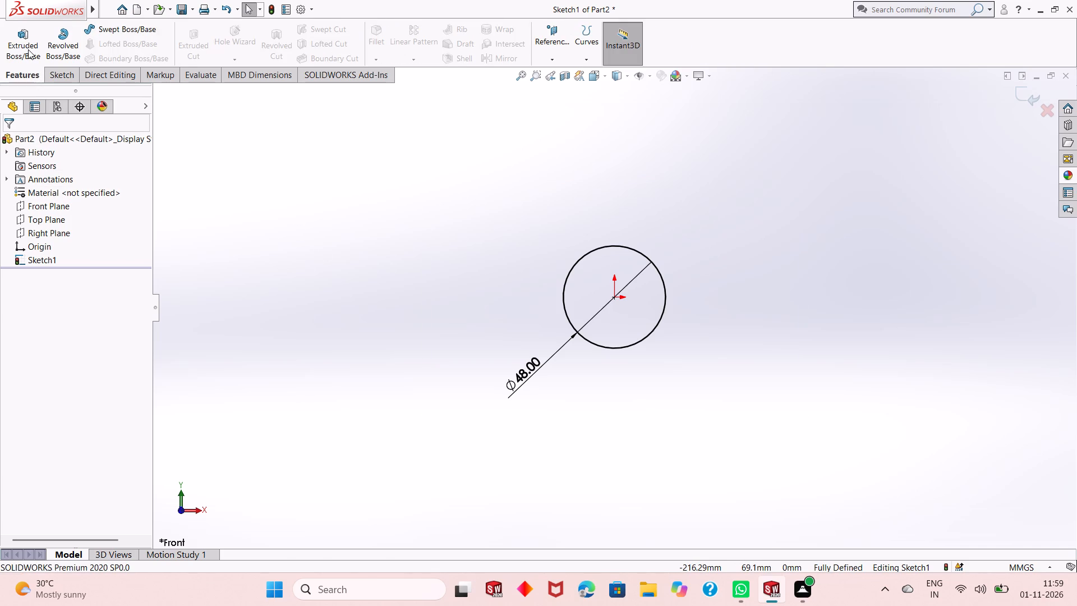
left_click(28, 49)
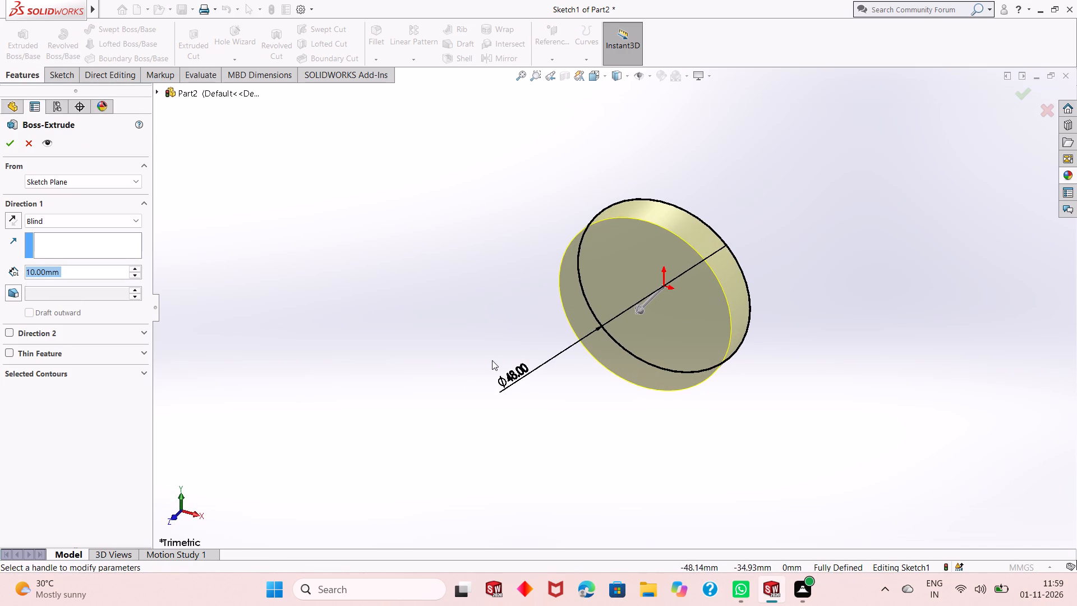
middle_click_drag(495, 360, 628, 287)
middle_click_drag(628, 287, 629, 379)
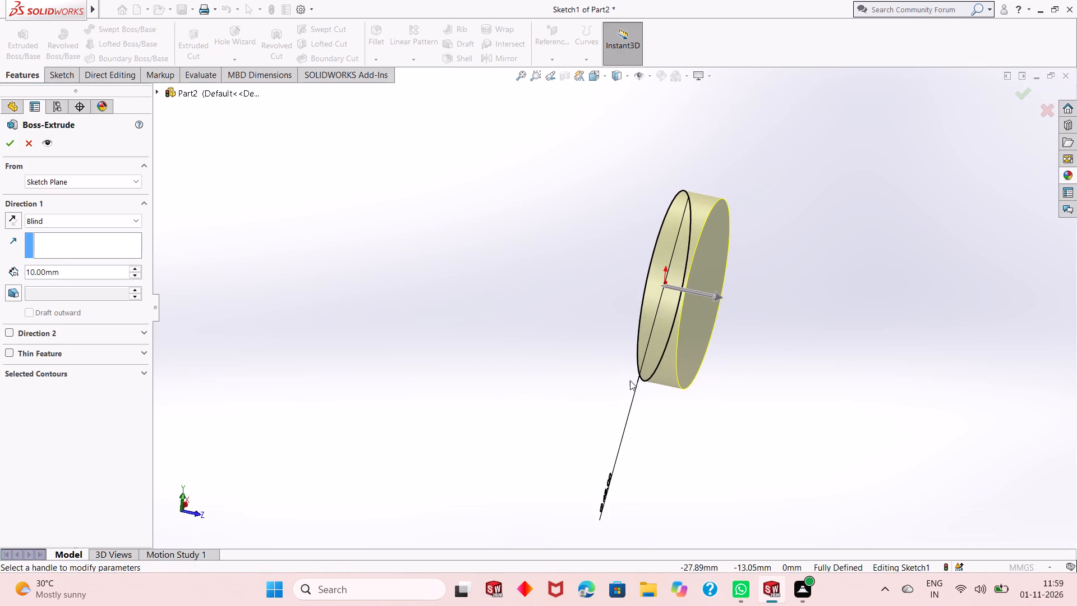
double_click(86, 273)
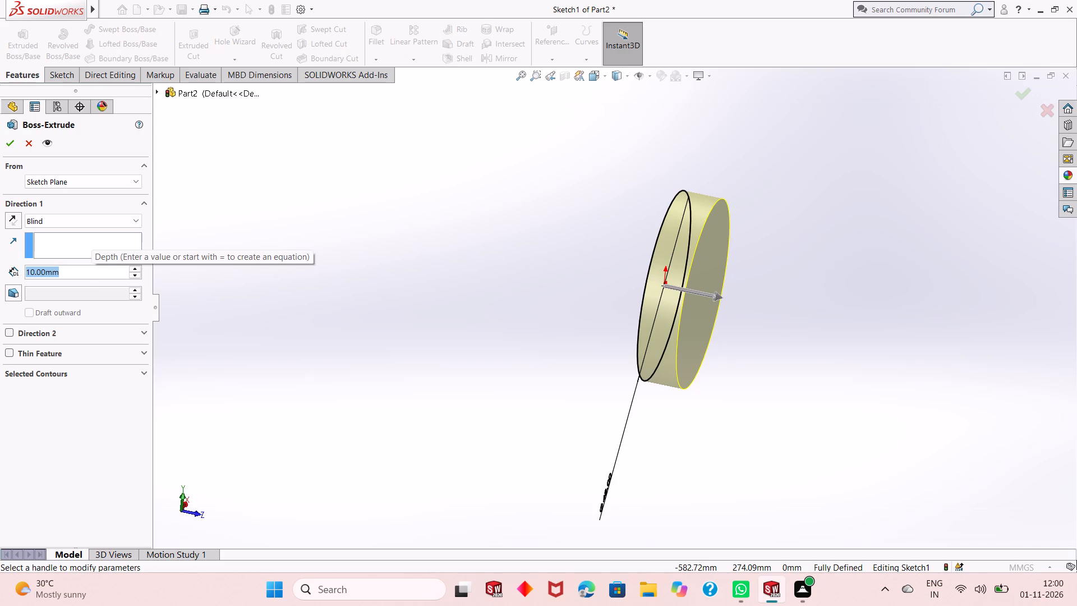
type("61")
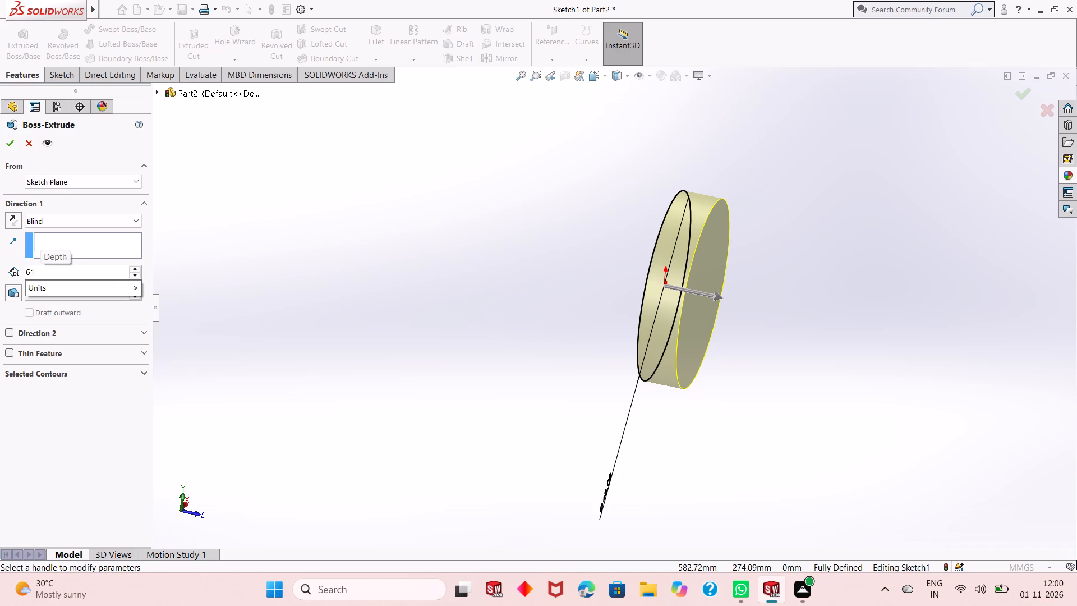
key("plus")
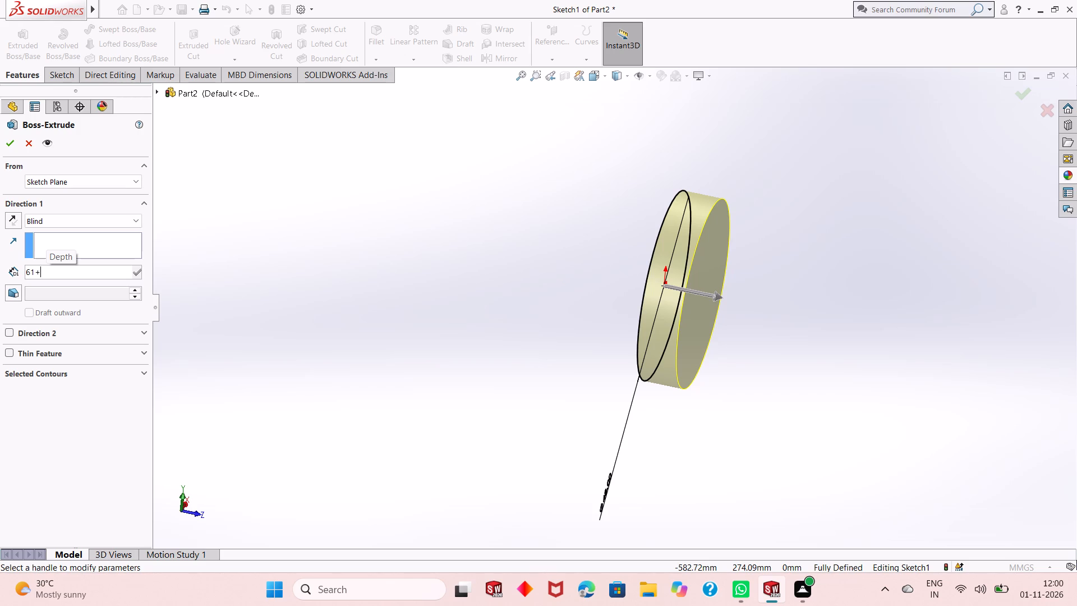
type("25")
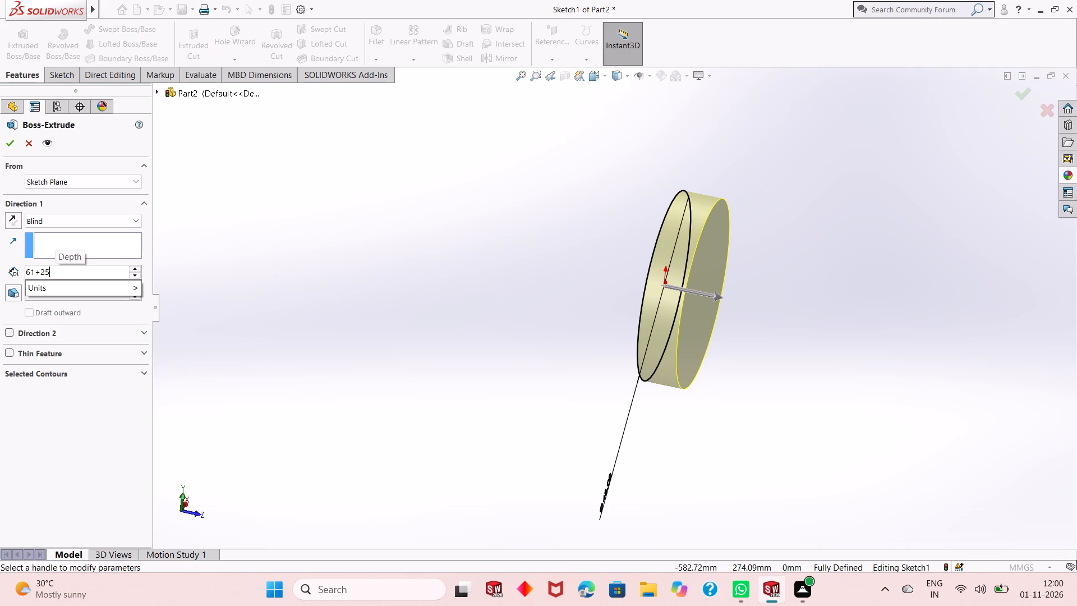
key("Return")
scroll(320, 382, "up", 3)
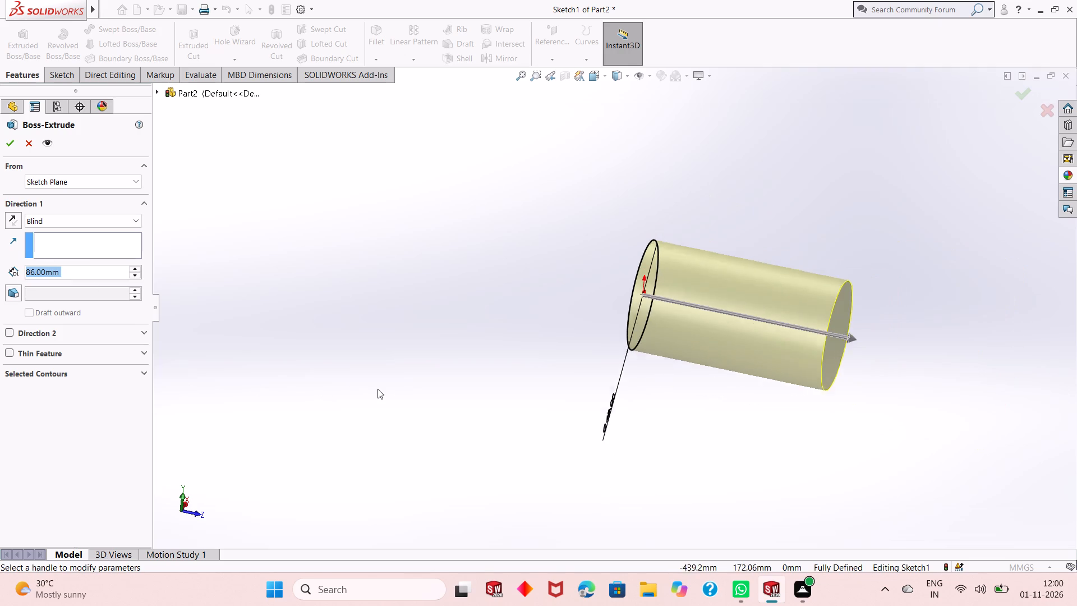
scroll(378, 389, "up", 1)
scroll(764, 300, "down", 2)
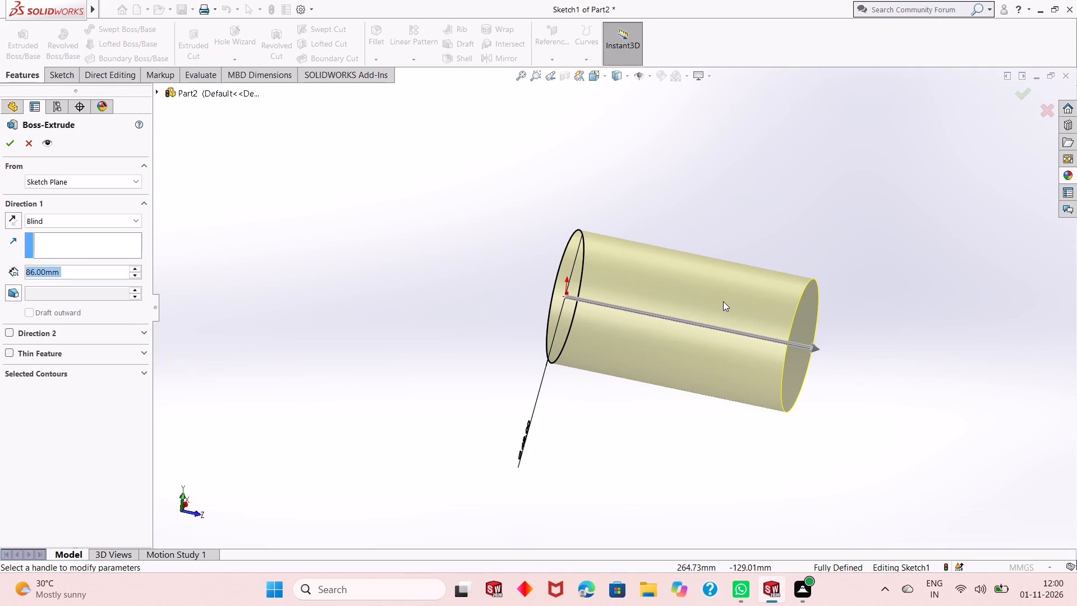
scroll(655, 332, "down", 1)
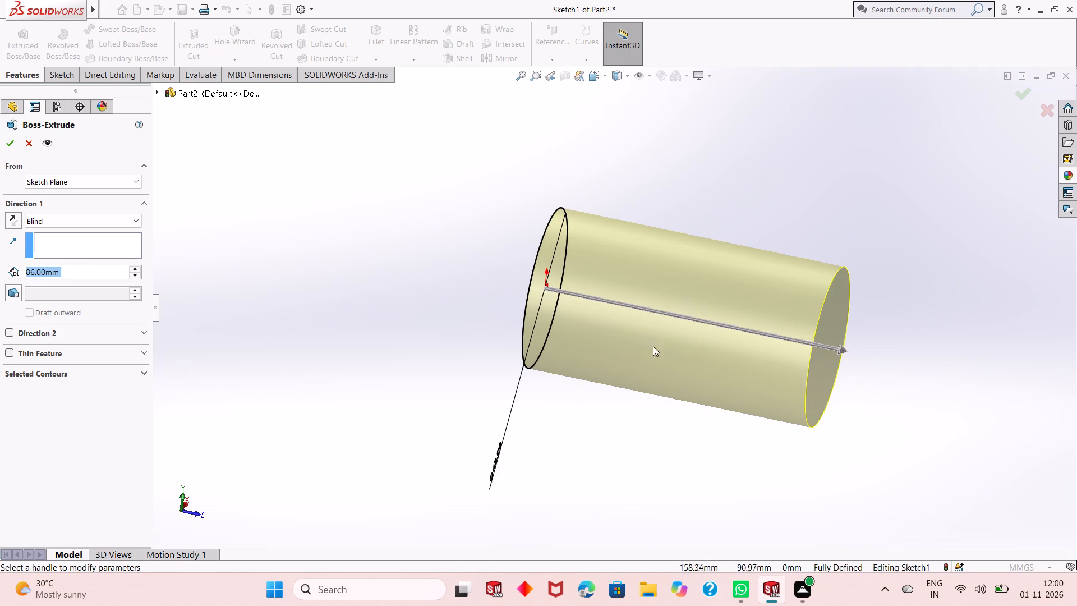
middle_click_drag(703, 437, 675, 421)
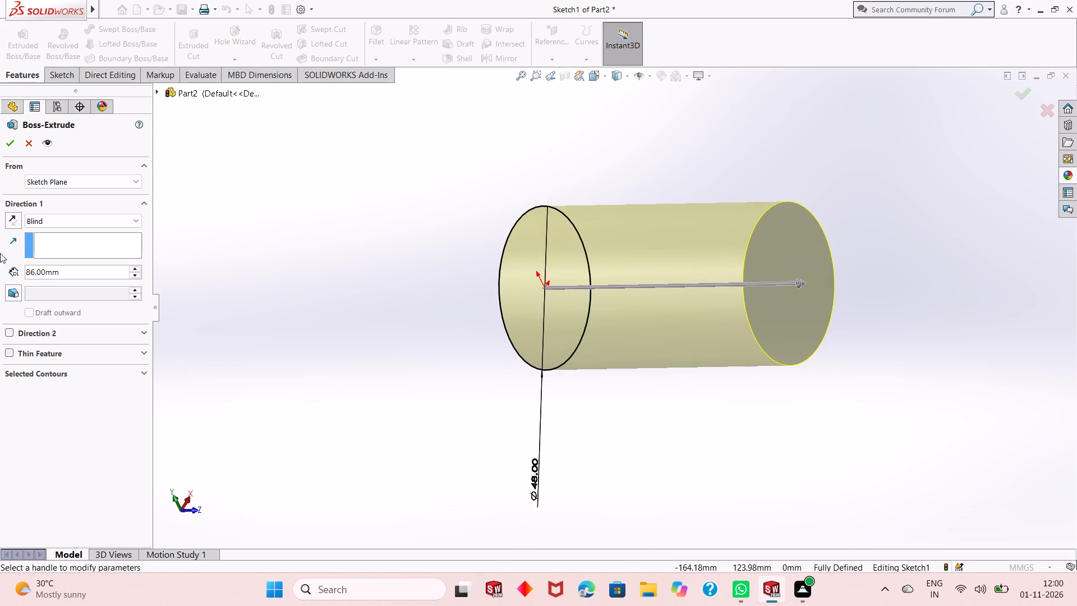
left_click(10, 224)
scroll(545, 371, "up", 3)
scroll(466, 277, "down", 1)
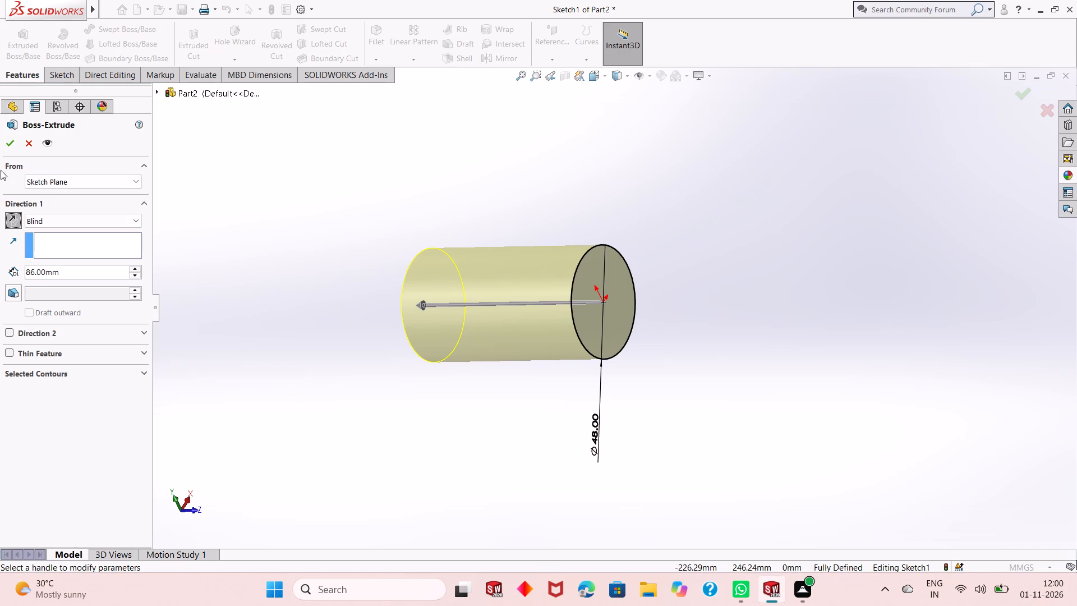
left_click(13, 145)
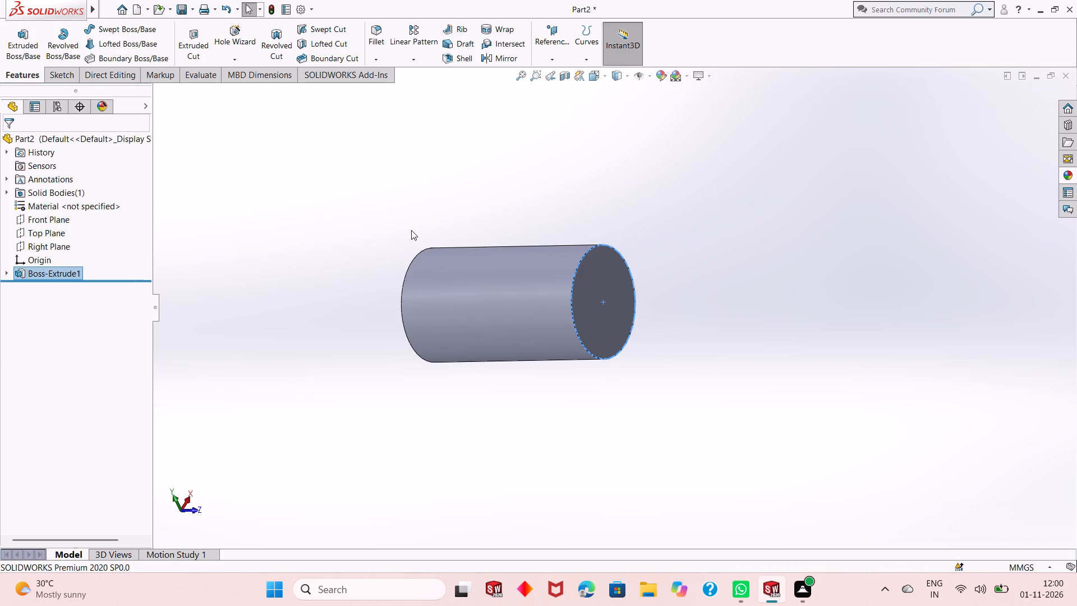
left_click(409, 228)
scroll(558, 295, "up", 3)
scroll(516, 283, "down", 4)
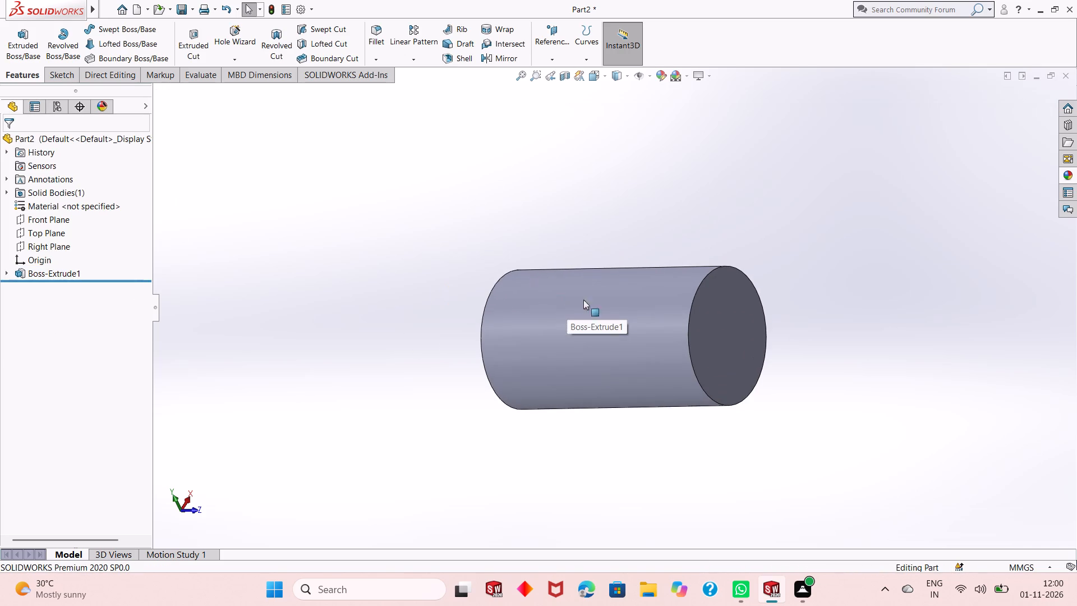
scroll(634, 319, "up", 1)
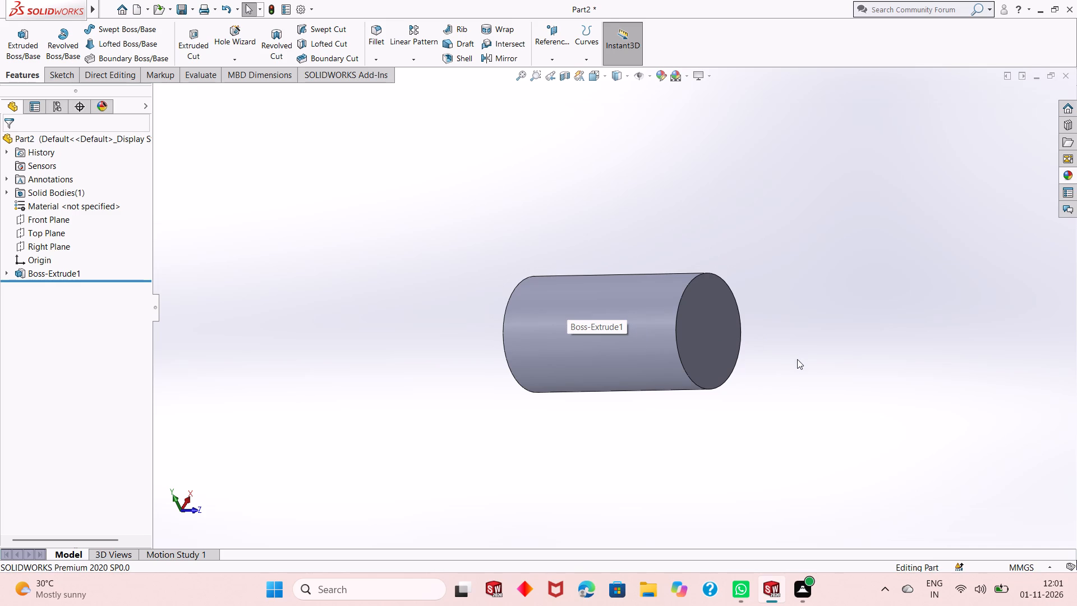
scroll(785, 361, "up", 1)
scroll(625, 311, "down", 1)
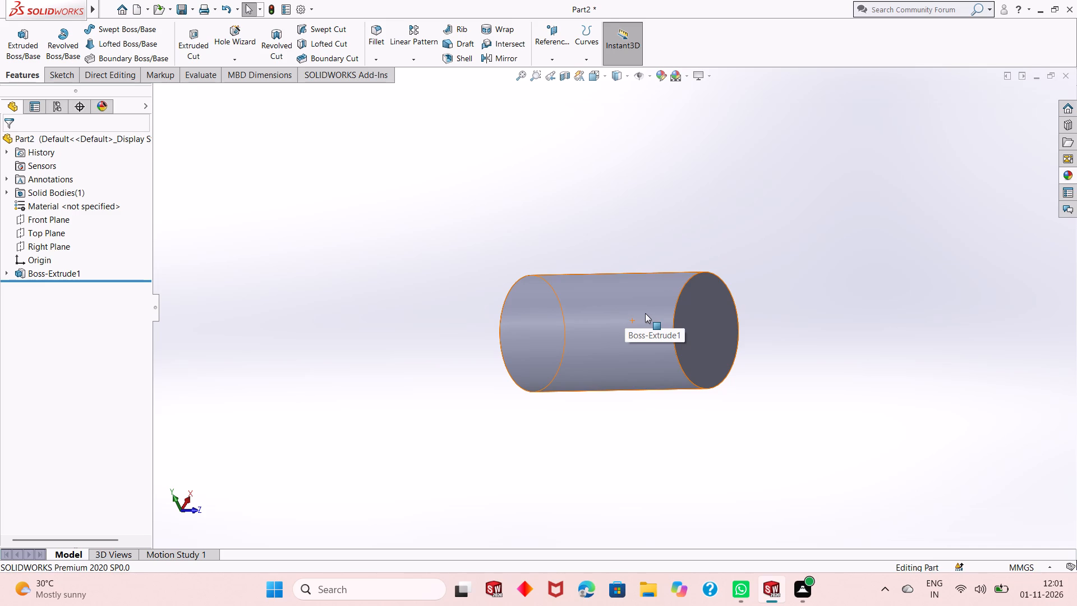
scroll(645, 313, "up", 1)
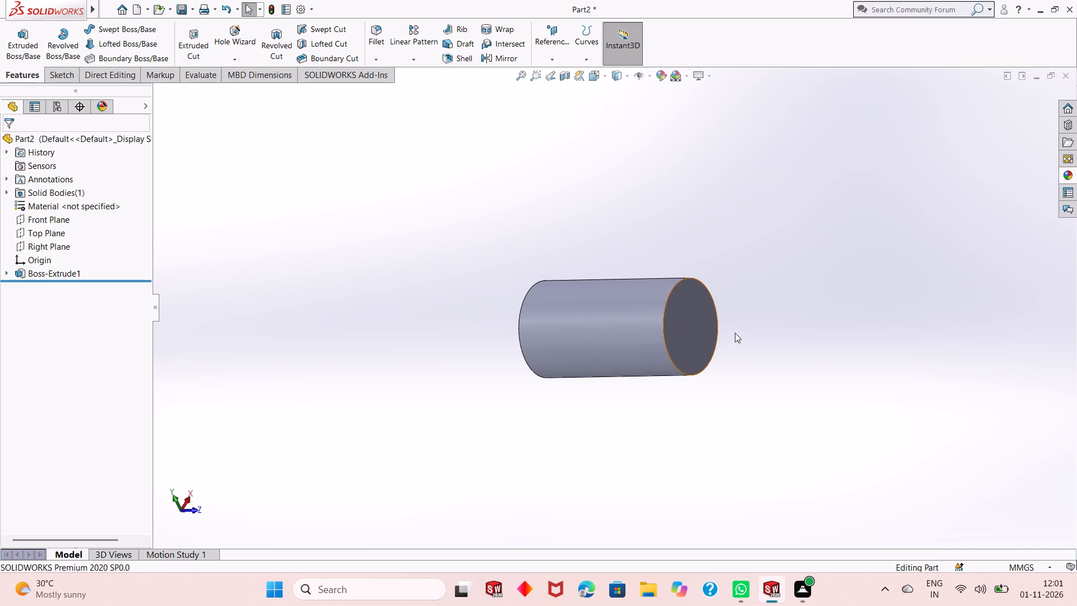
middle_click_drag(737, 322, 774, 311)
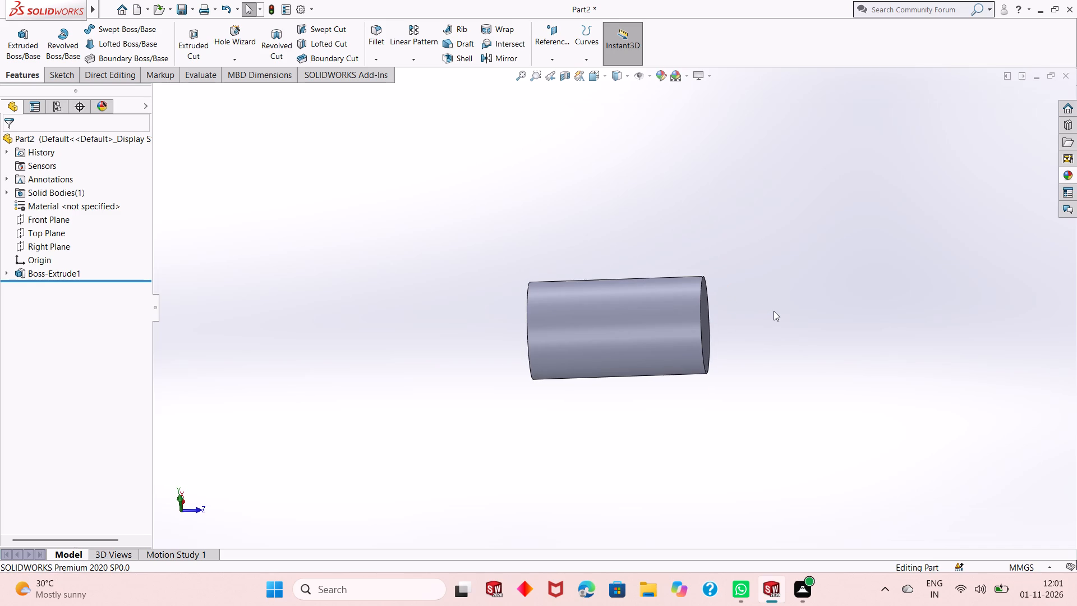
Create a reference plane offset 33+20 (53 mm) from the Front Plane, flipped so it lies along the cylinder body.
scroll(679, 334, "up", 4)
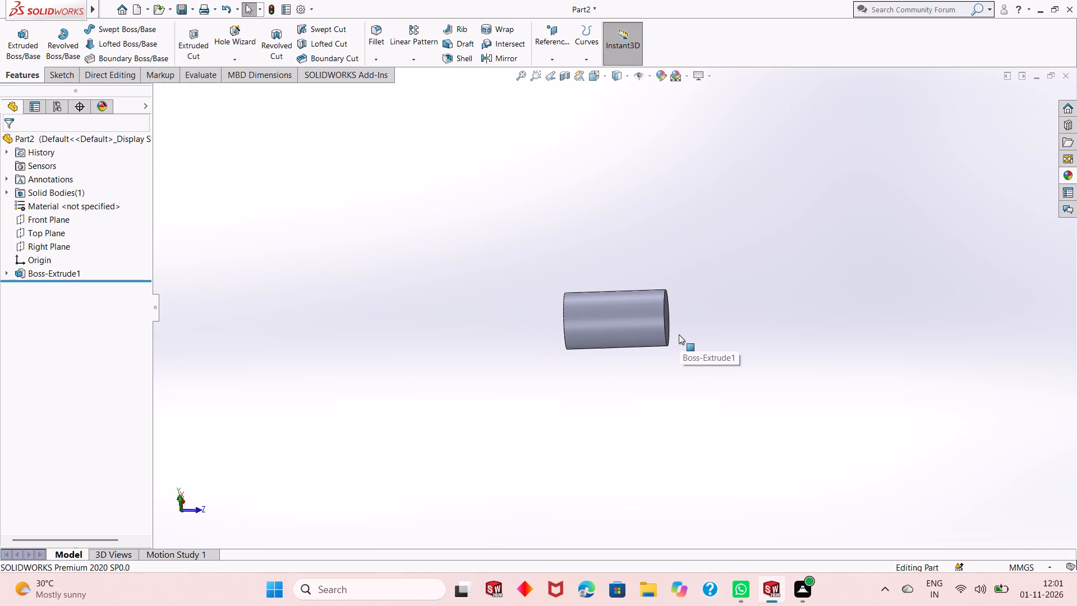
middle_click_drag(679, 334, 629, 344)
scroll(634, 301, "down", 3)
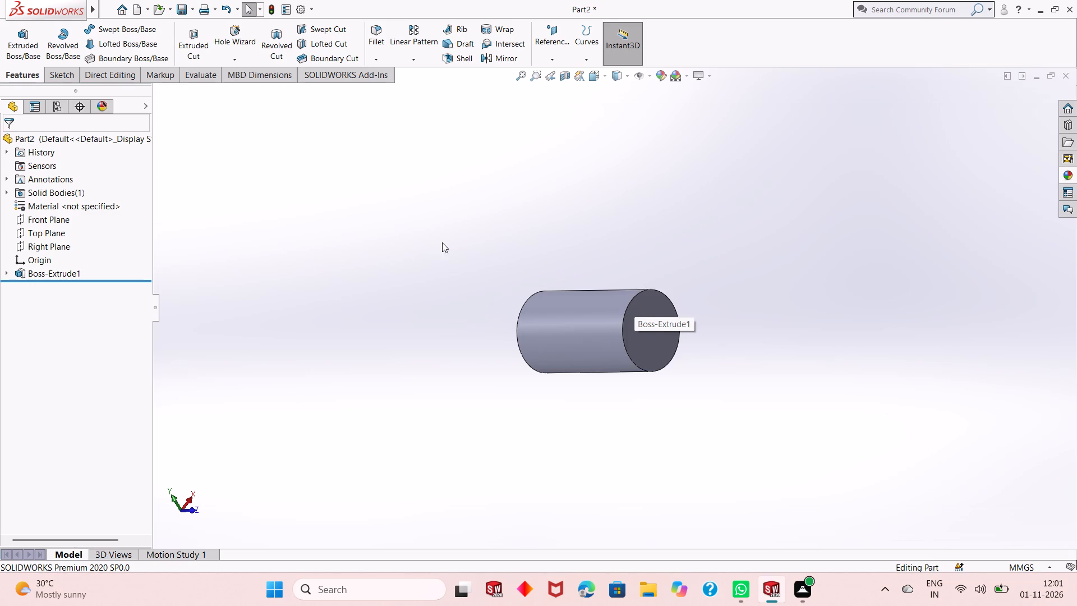
left_click(44, 217)
middle_click_drag(450, 320, 461, 332)
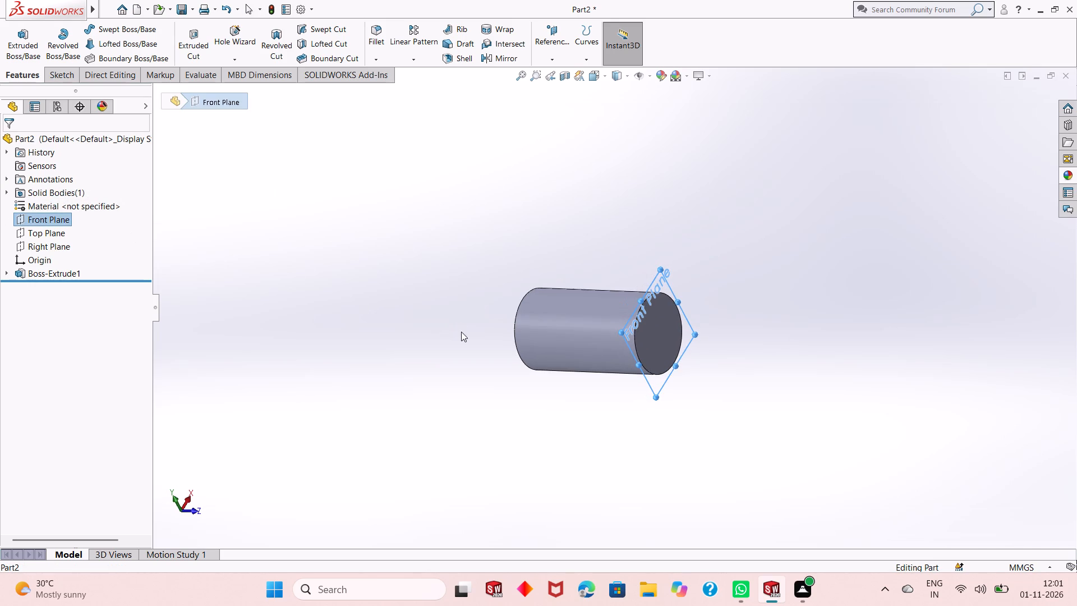
left_click(555, 55)
left_click(560, 70)
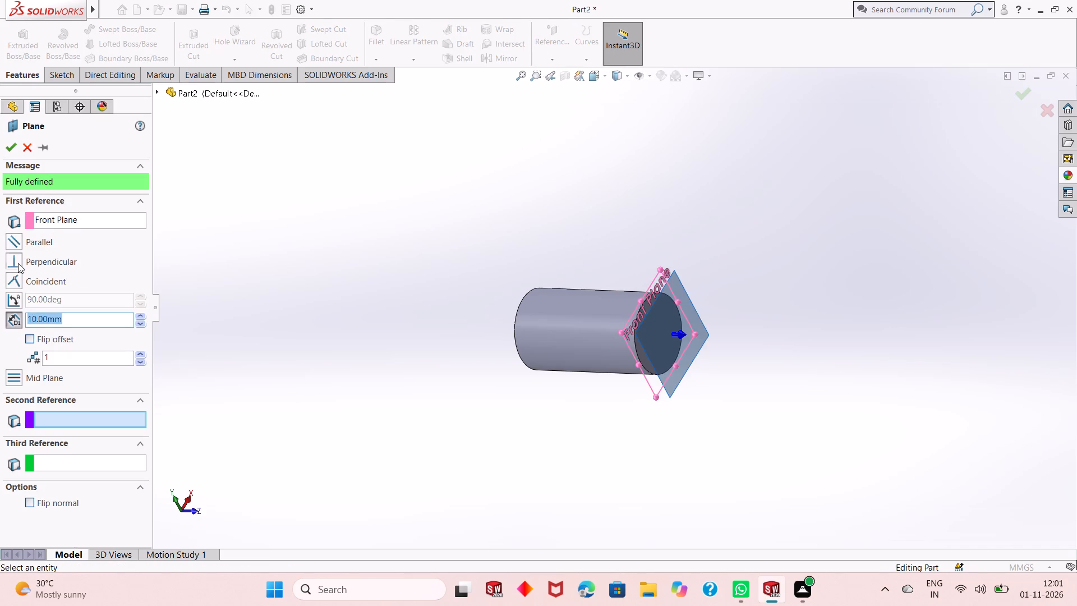
left_click(35, 341)
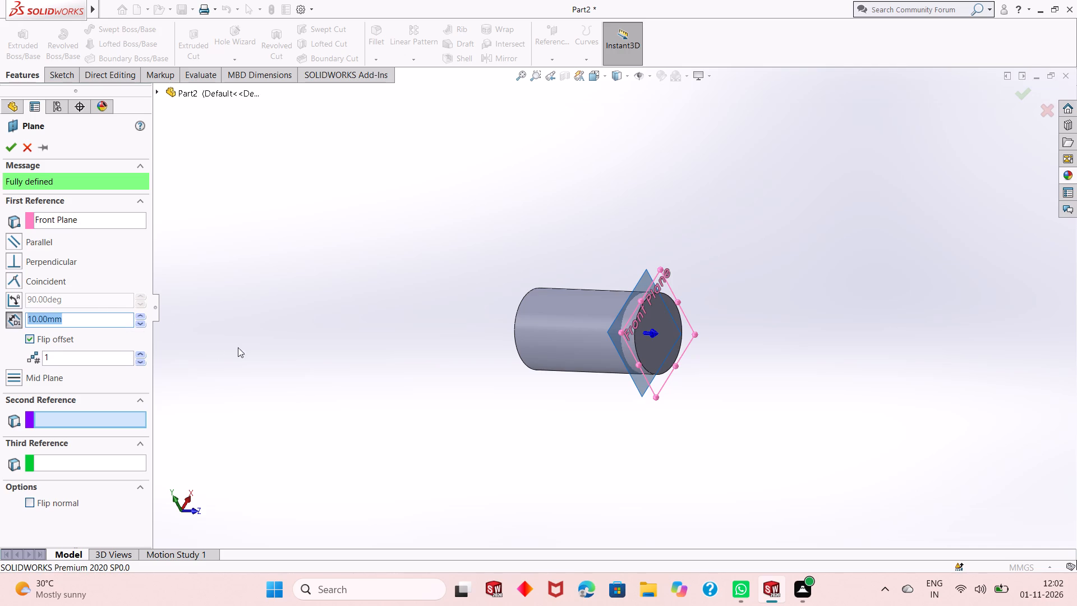
middle_click_drag(592, 371, 615, 364)
scroll(600, 345, "down", 2)
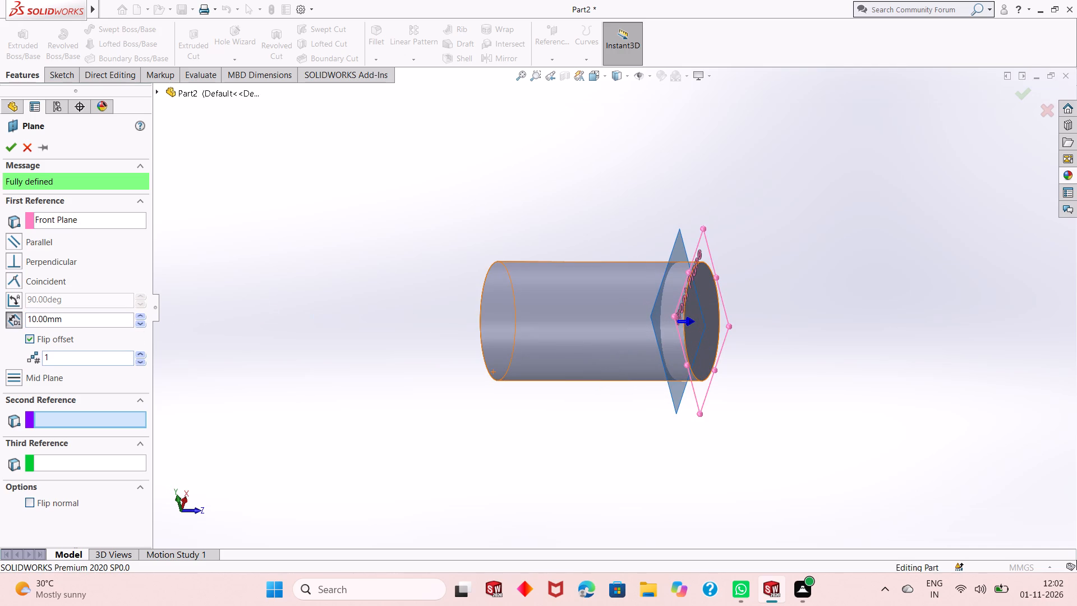
double_click(77, 322)
type("33")
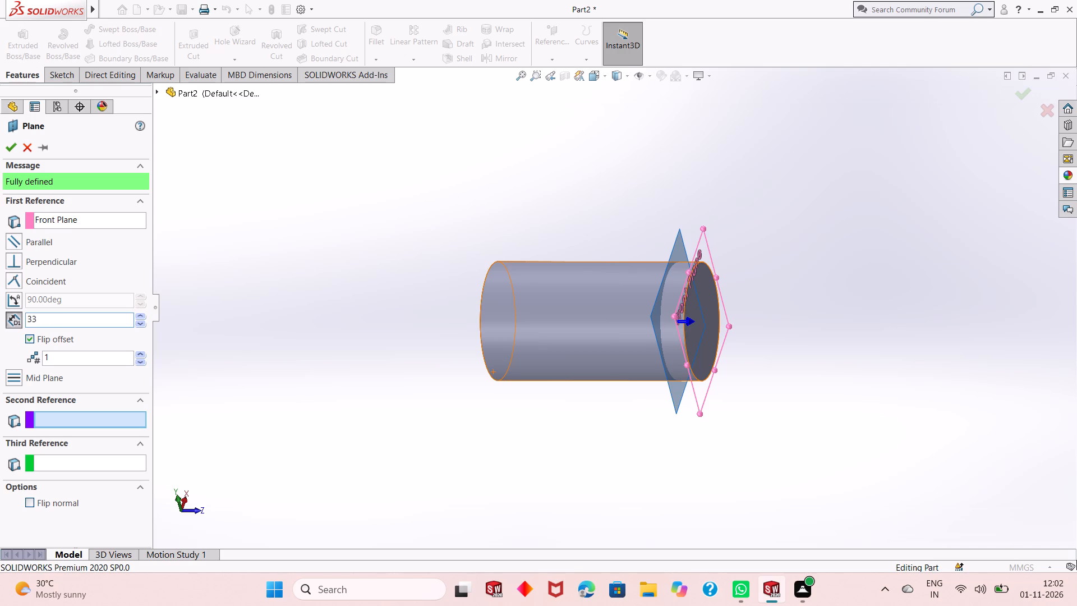
key("plus")
type("20")
key("Return")
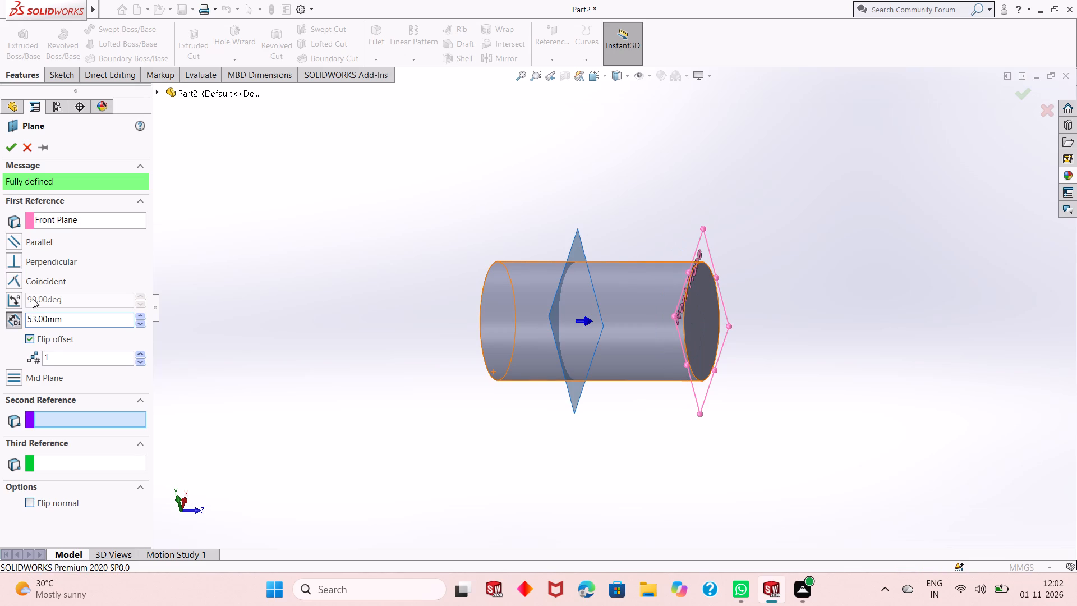
left_click(7, 150)
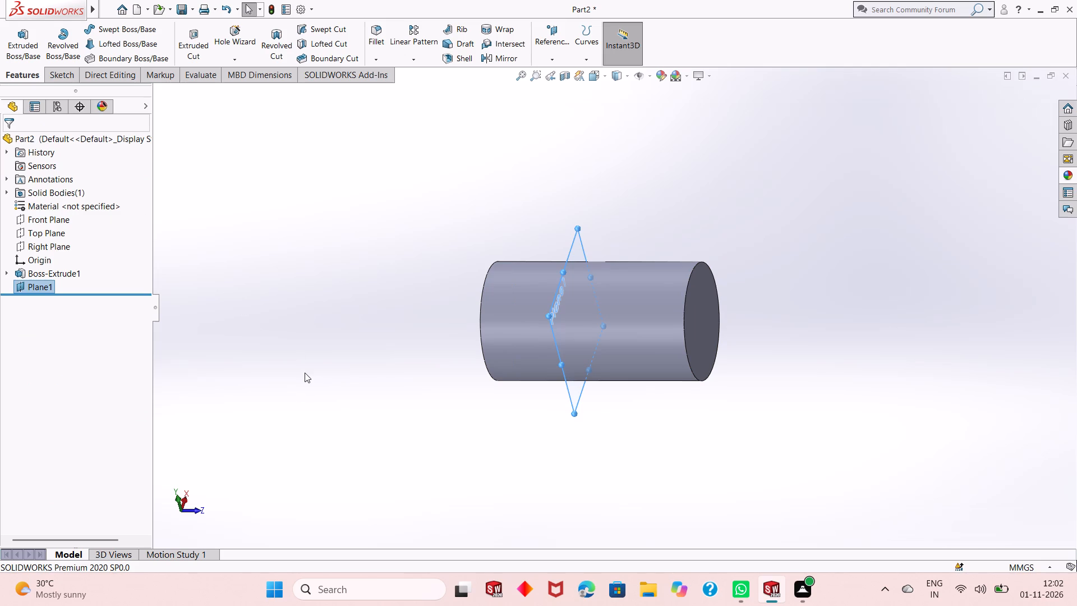
Start a sketch on the new offset plane and view it face-on.
middle_click_drag(386, 373, 390, 295)
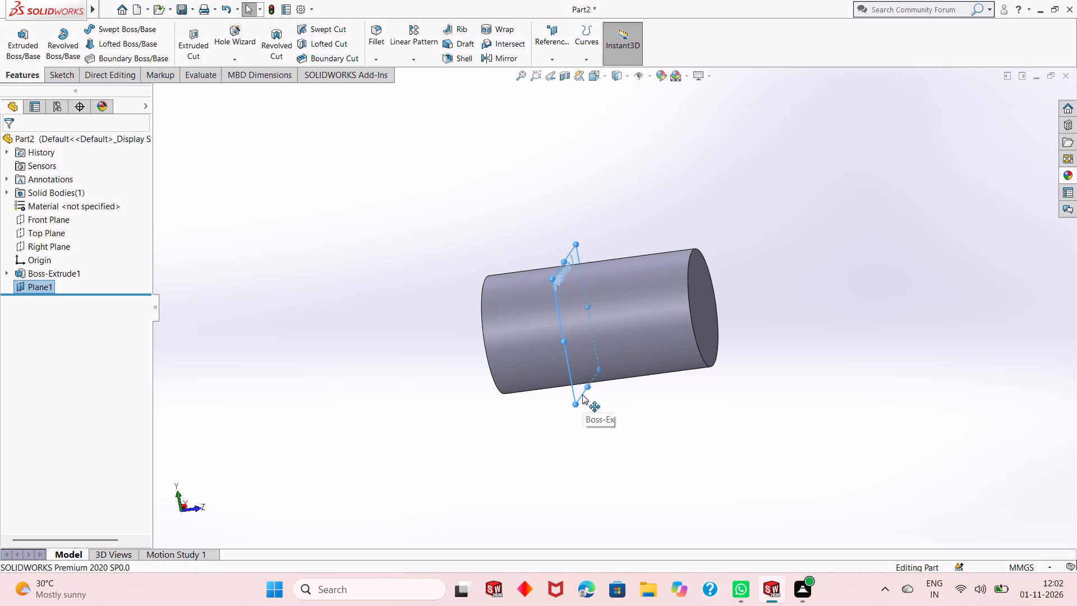
middle_click_drag(582, 395, 533, 454)
right_click(561, 389)
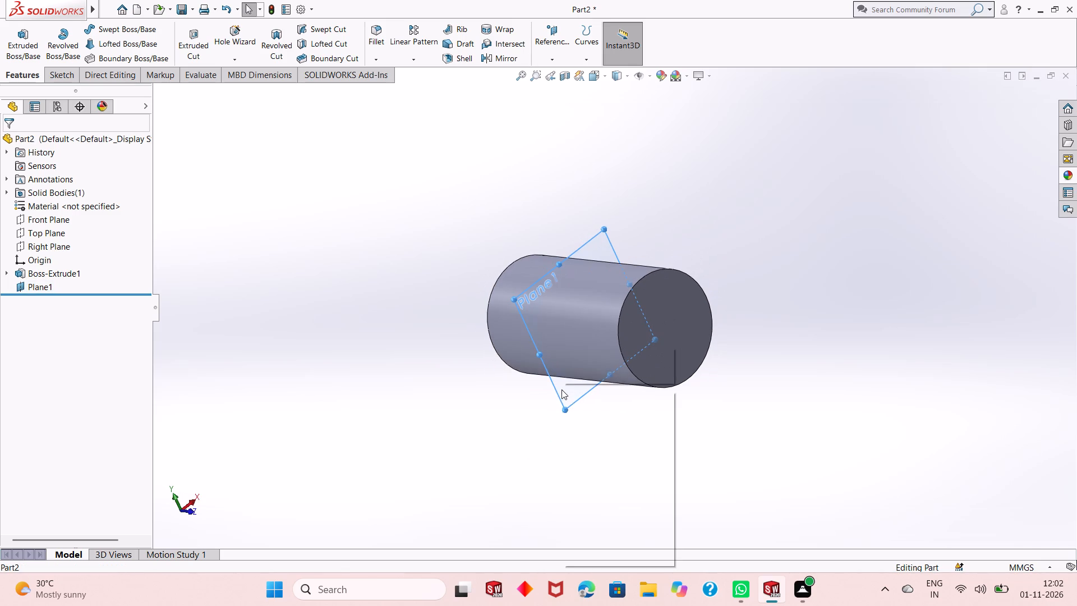
left_click(586, 378)
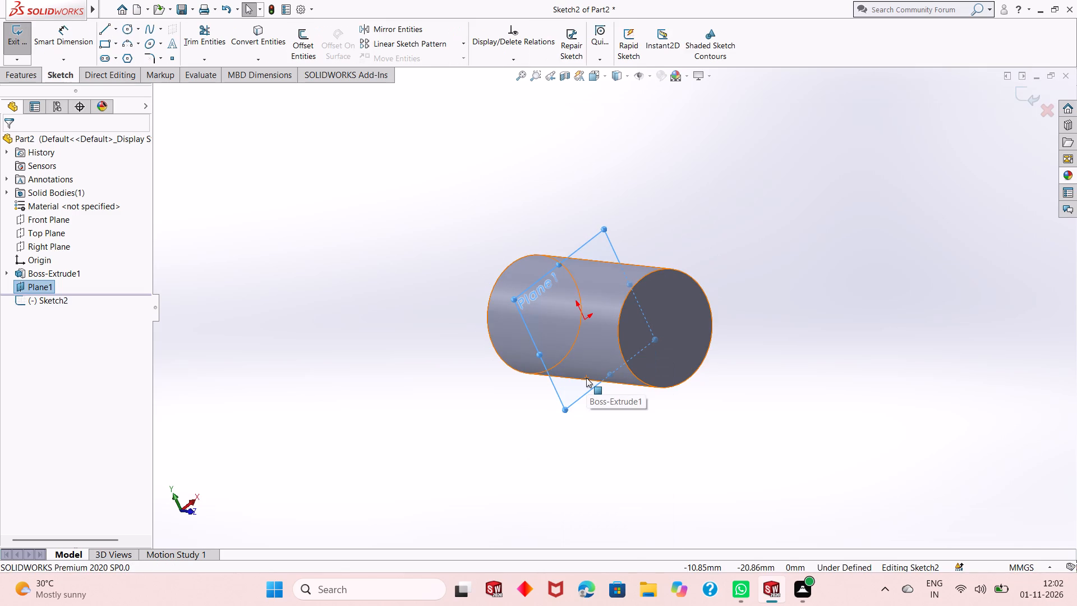
key("ctrl+8")
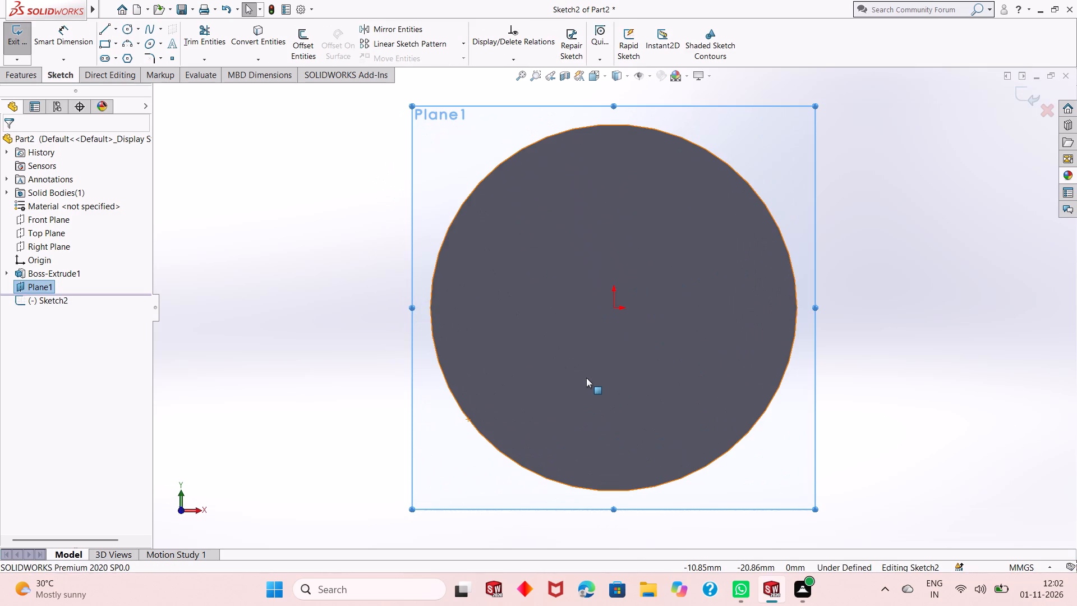
scroll(563, 397, "up", 4)
scroll(574, 459, "up", 2)
scroll(611, 226, "down", 1)
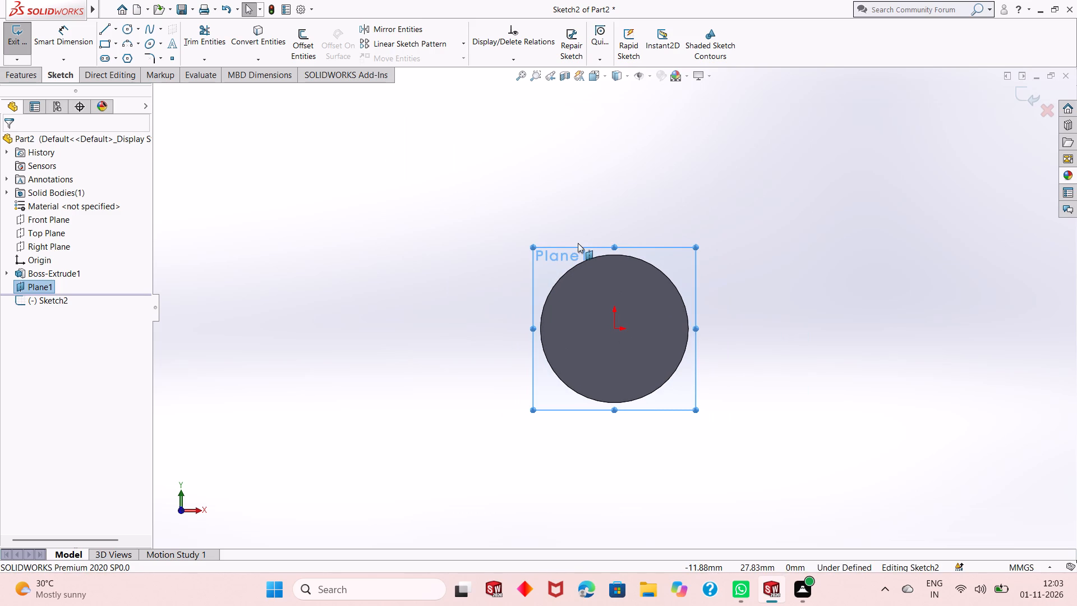
scroll(565, 241, "up", 1)
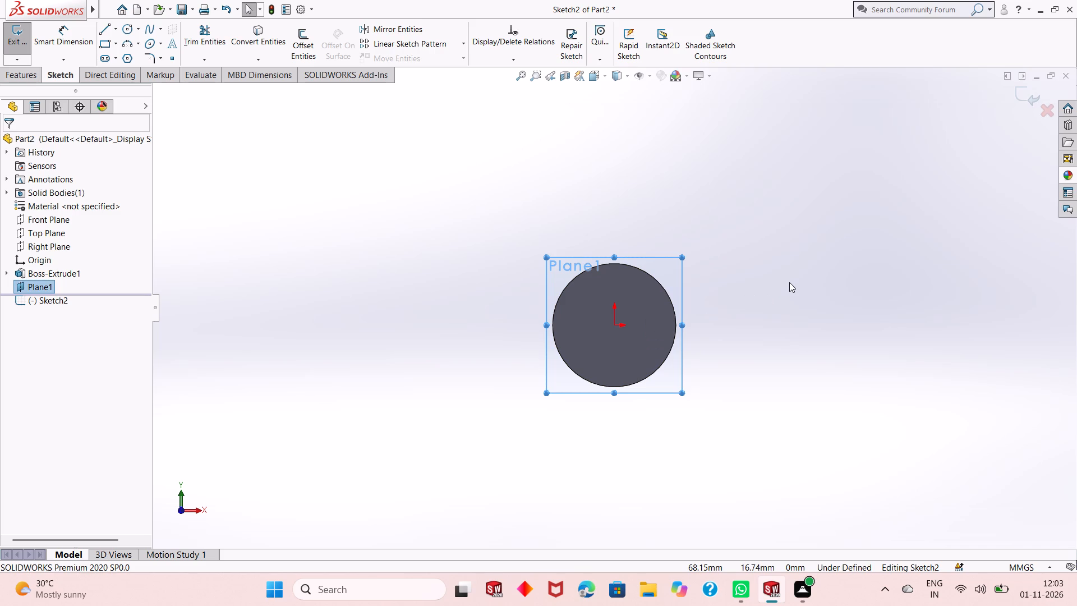
scroll(769, 330, "up", 1)
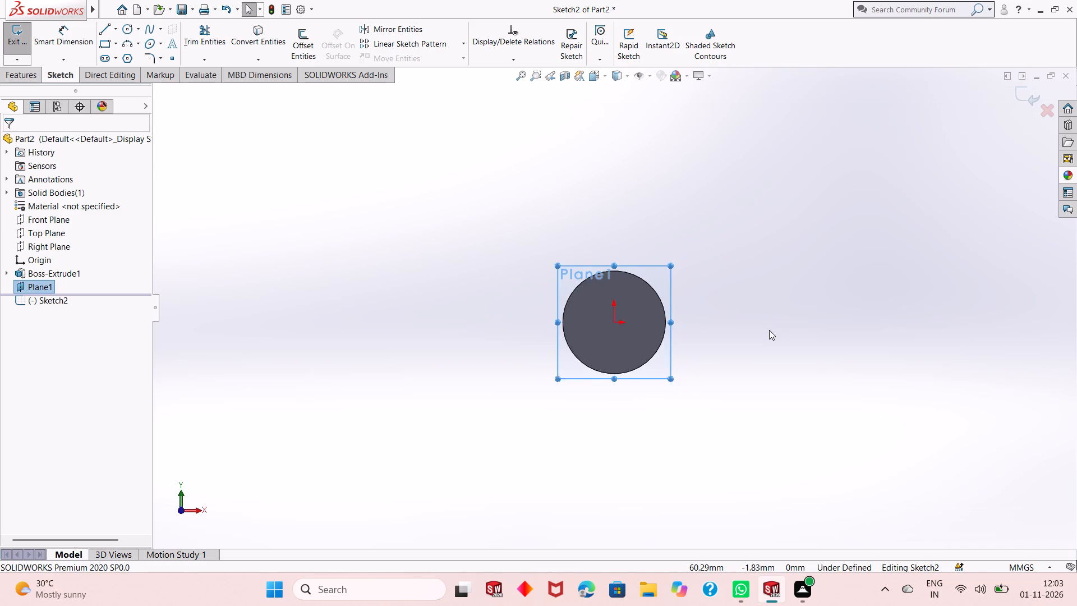
scroll(769, 330, "up", 1)
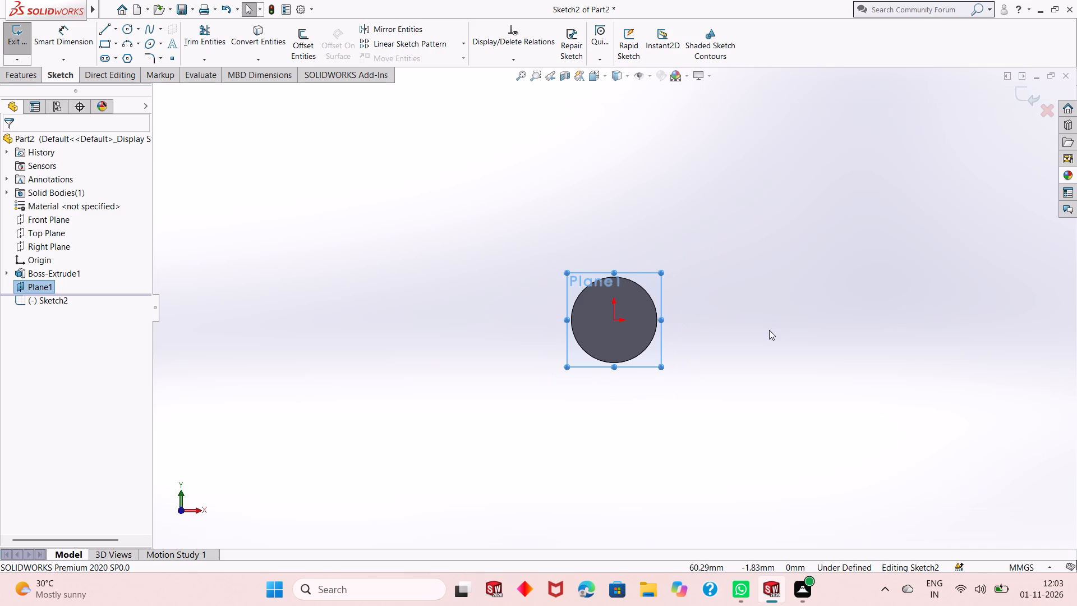
scroll(639, 291, "down", 1)
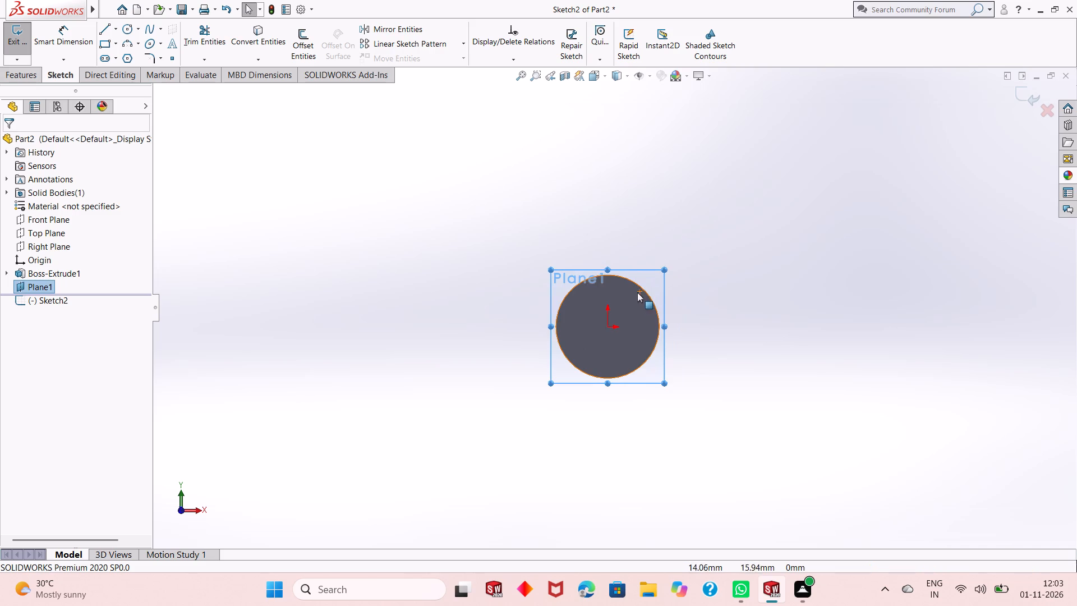
left_click(348, 228)
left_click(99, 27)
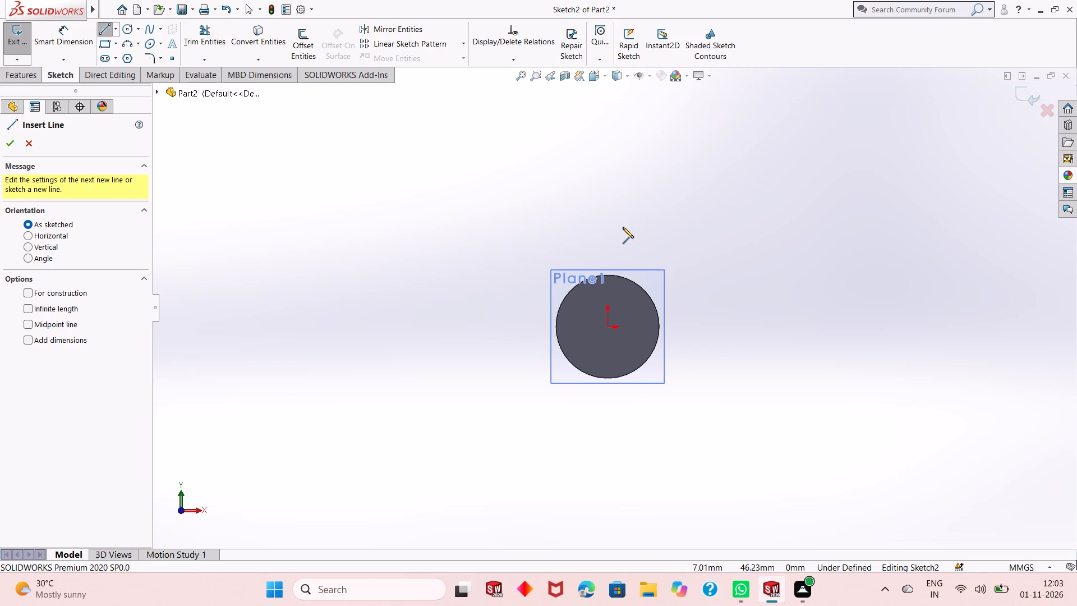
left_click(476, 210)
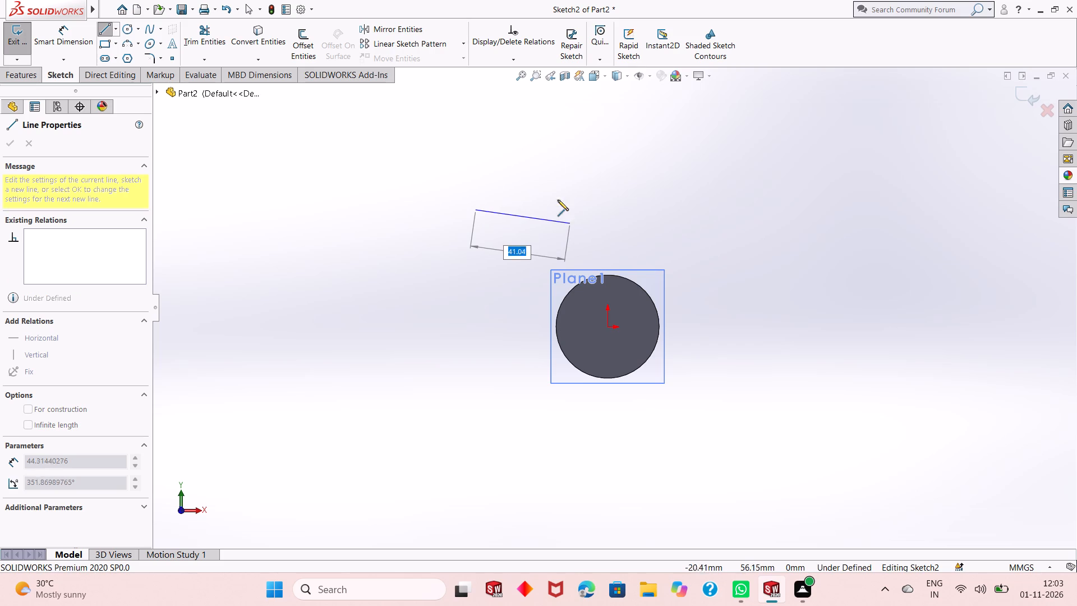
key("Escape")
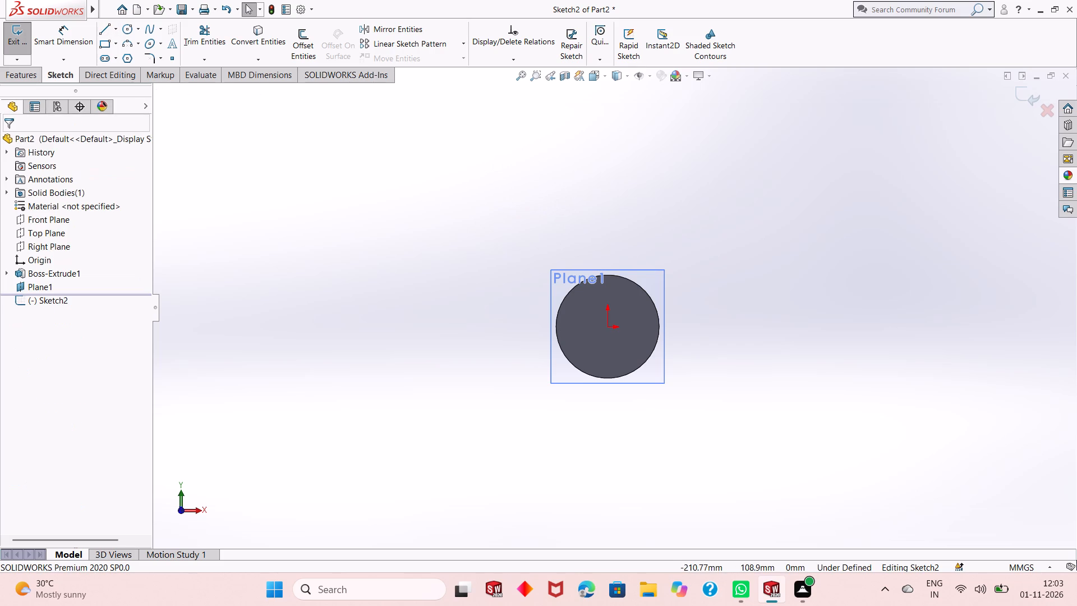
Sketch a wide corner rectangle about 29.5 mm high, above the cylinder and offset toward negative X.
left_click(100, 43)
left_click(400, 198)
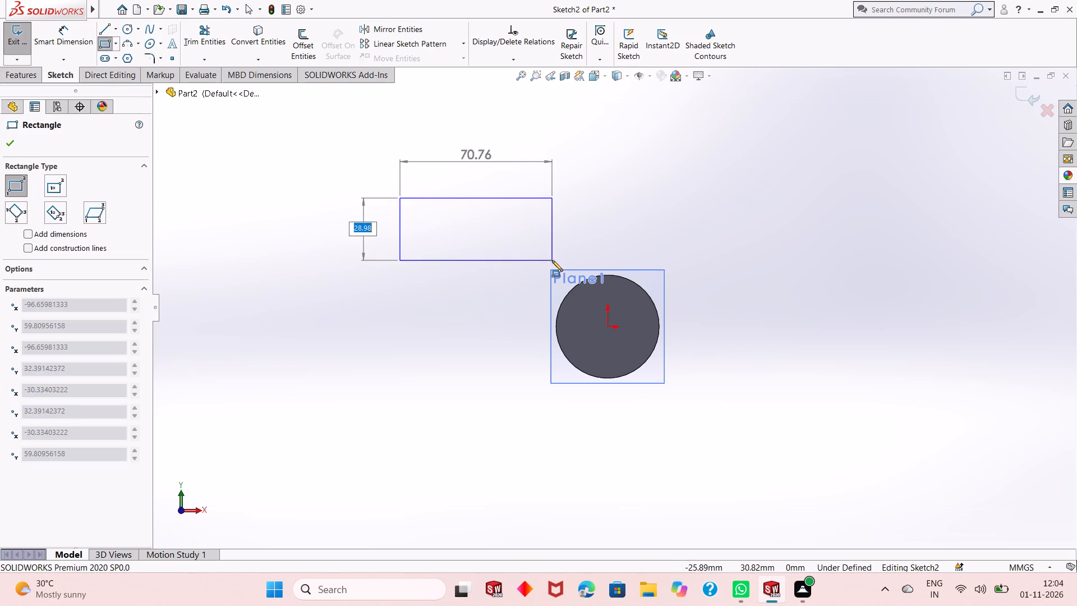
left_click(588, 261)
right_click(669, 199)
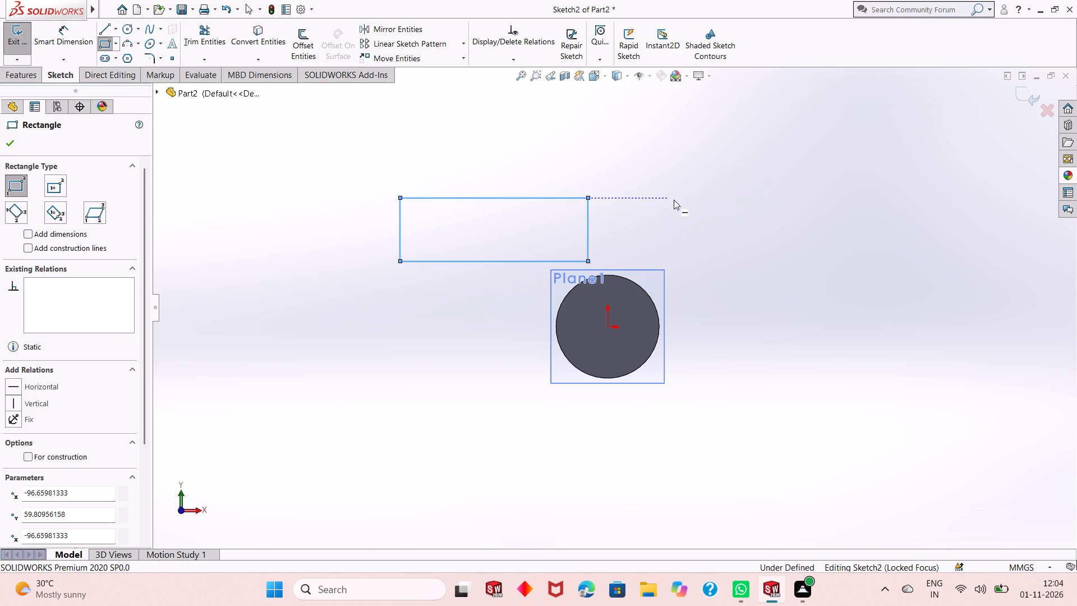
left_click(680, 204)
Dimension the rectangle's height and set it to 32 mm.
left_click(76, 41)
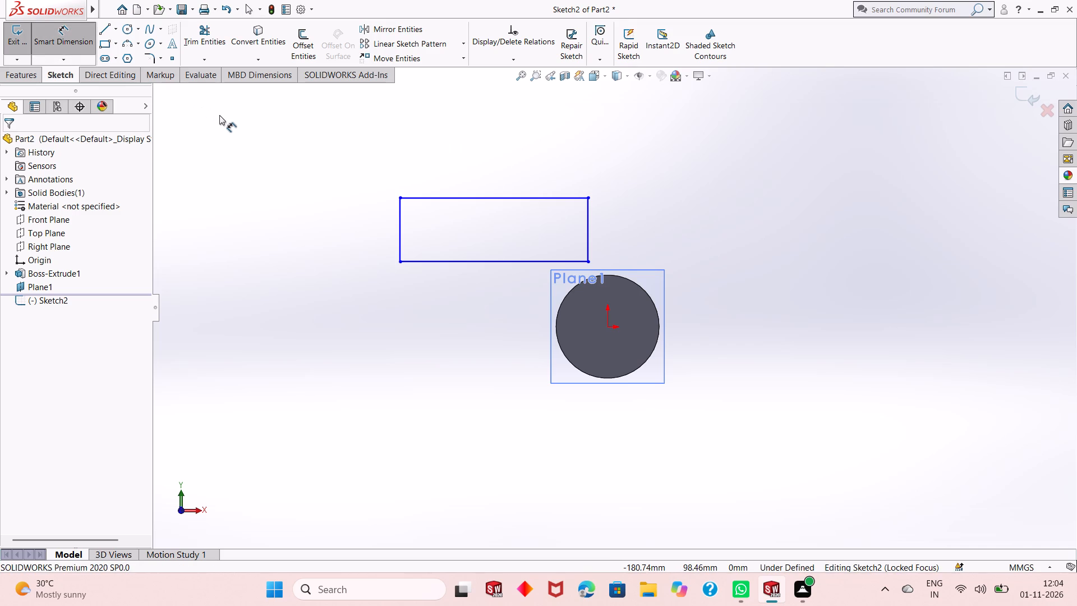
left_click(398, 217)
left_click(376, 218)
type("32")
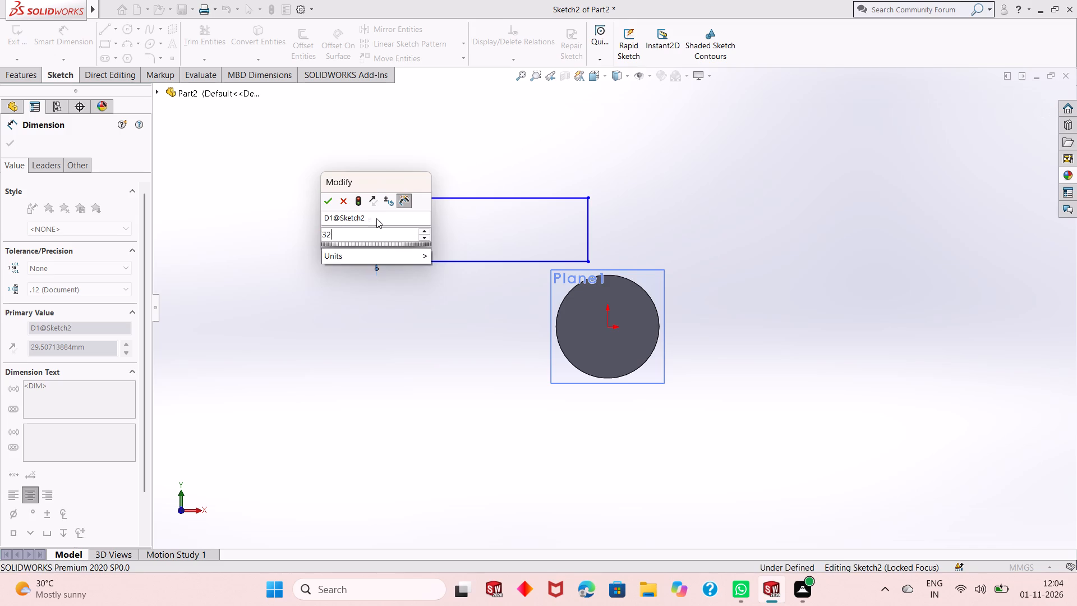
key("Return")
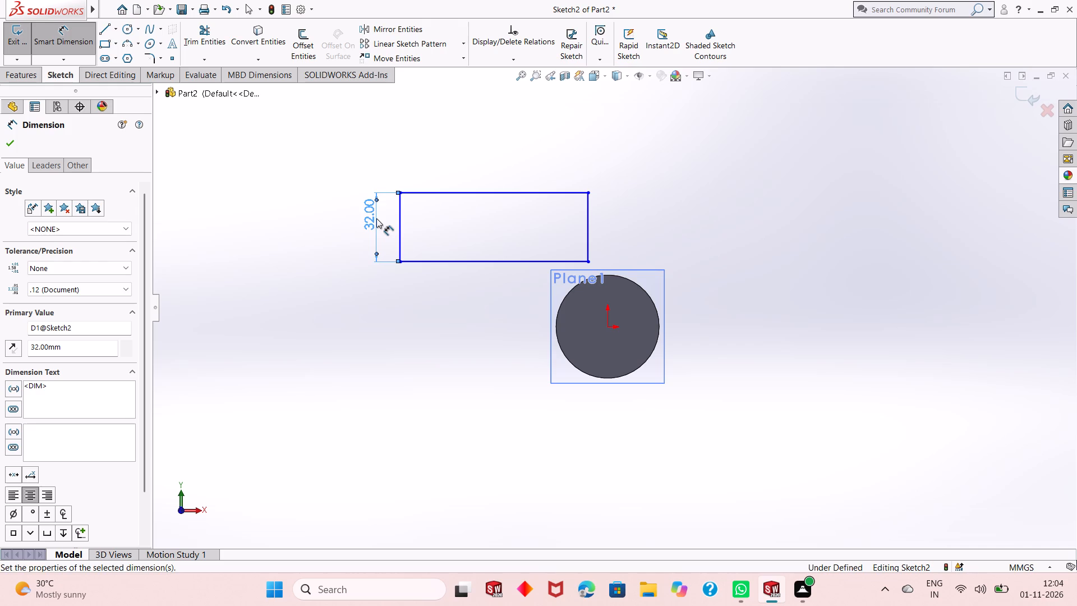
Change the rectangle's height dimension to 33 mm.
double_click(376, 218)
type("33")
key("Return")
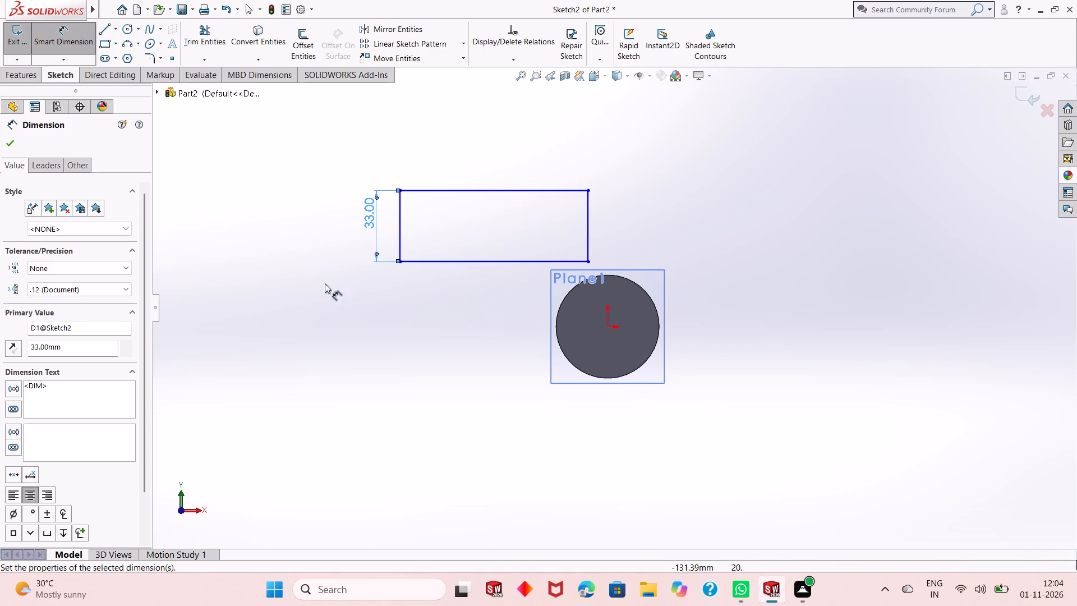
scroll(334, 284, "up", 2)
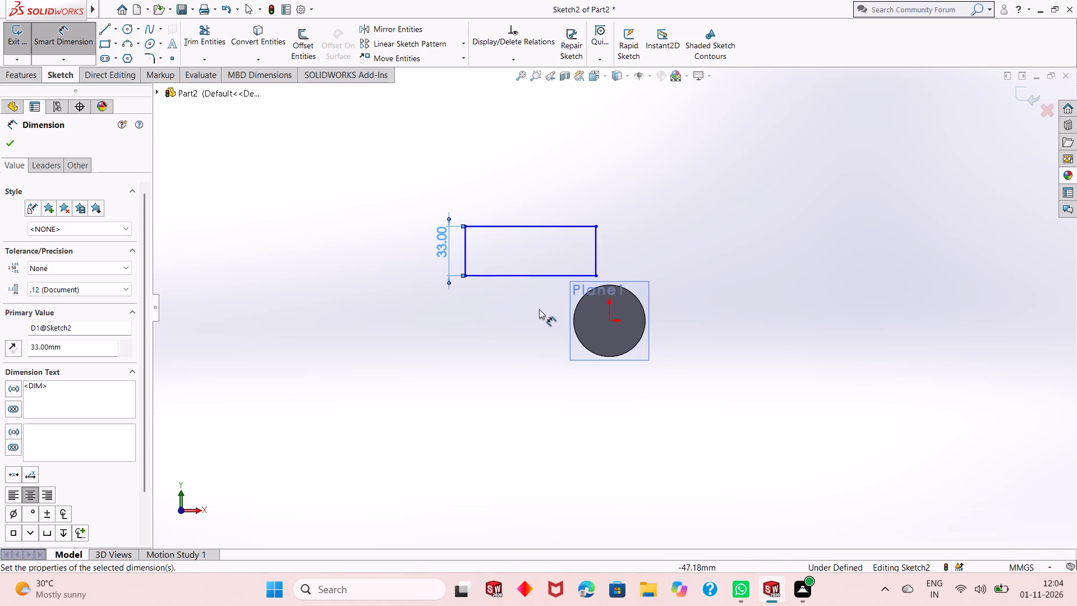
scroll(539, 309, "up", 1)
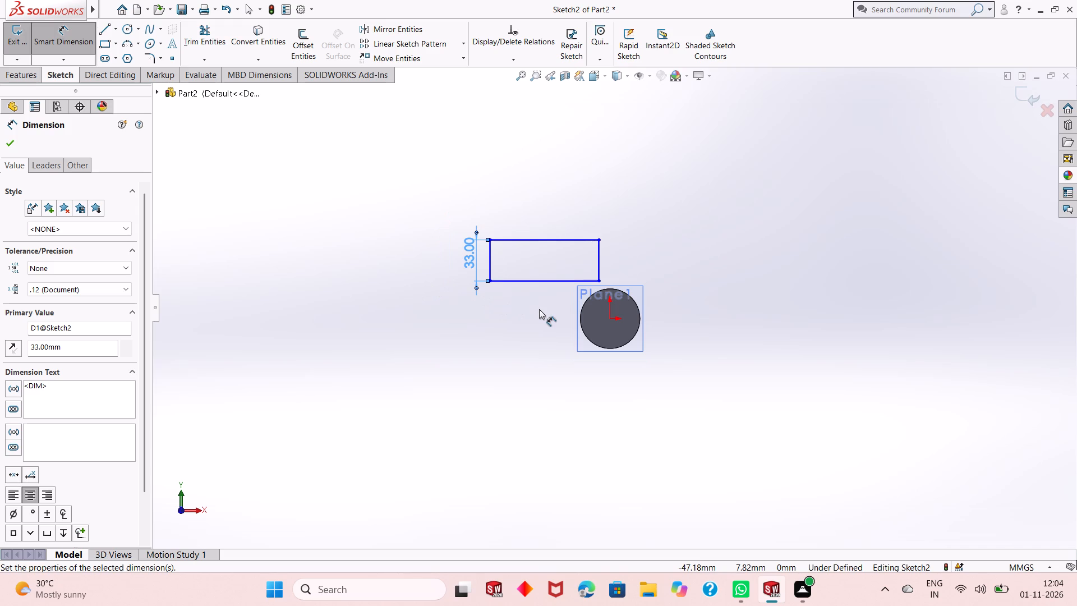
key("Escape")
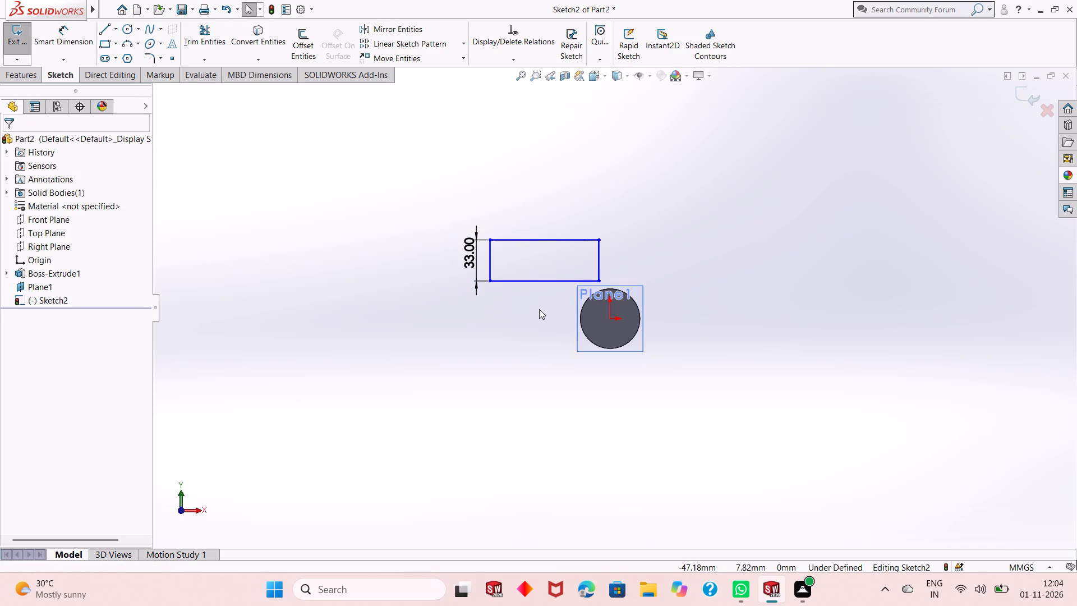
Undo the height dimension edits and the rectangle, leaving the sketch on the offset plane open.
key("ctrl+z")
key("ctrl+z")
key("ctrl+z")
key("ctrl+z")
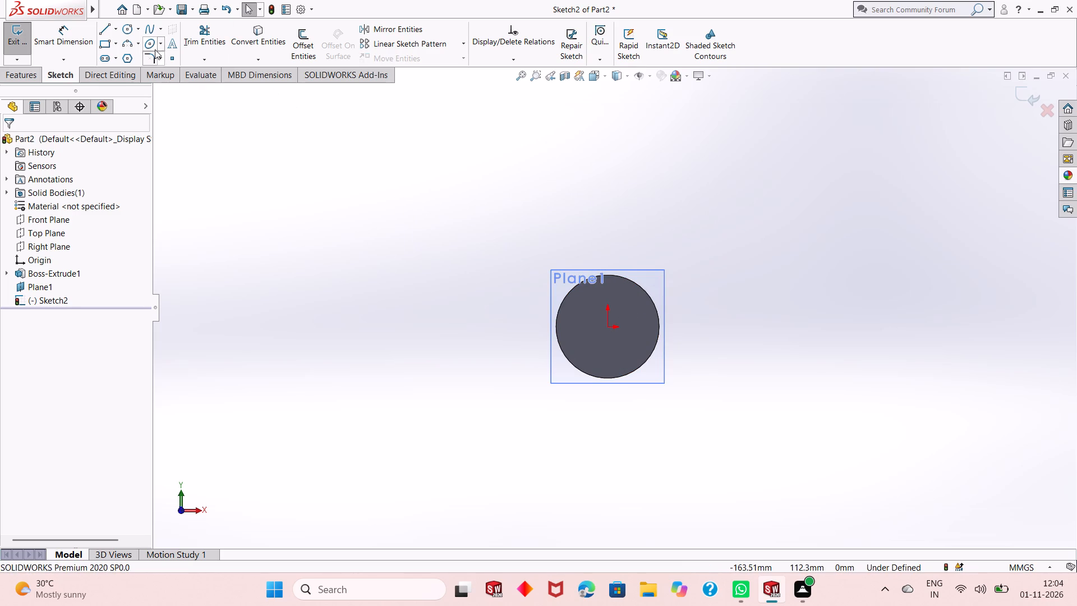
Sketch a circle of about 20 mm radius, centred about 55 mm in X and 39 mm in Y from the origin.
left_click(128, 30)
left_click(726, 242)
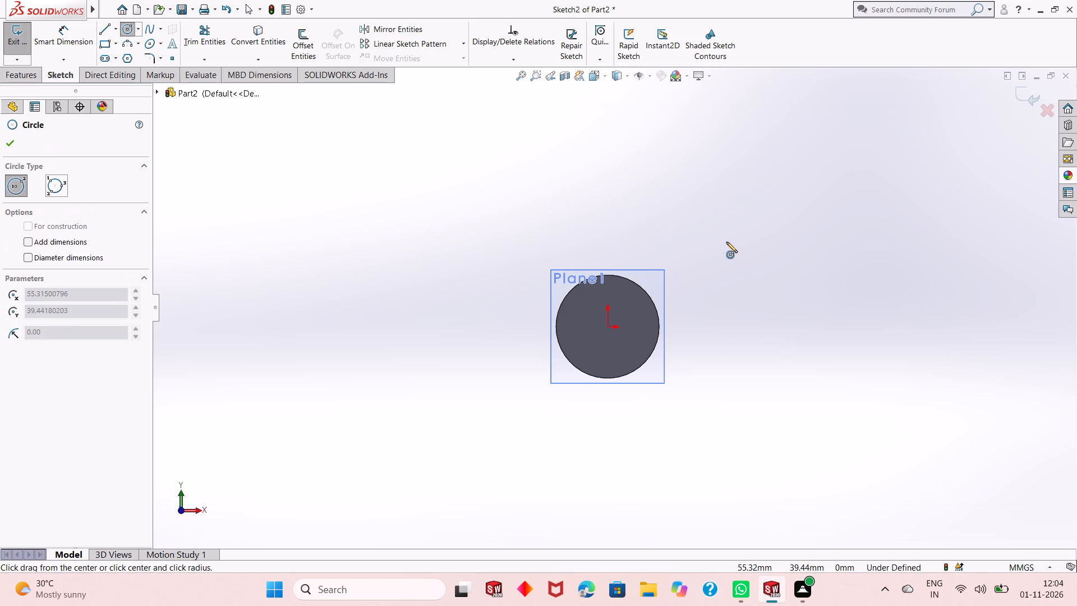
left_click(720, 284)
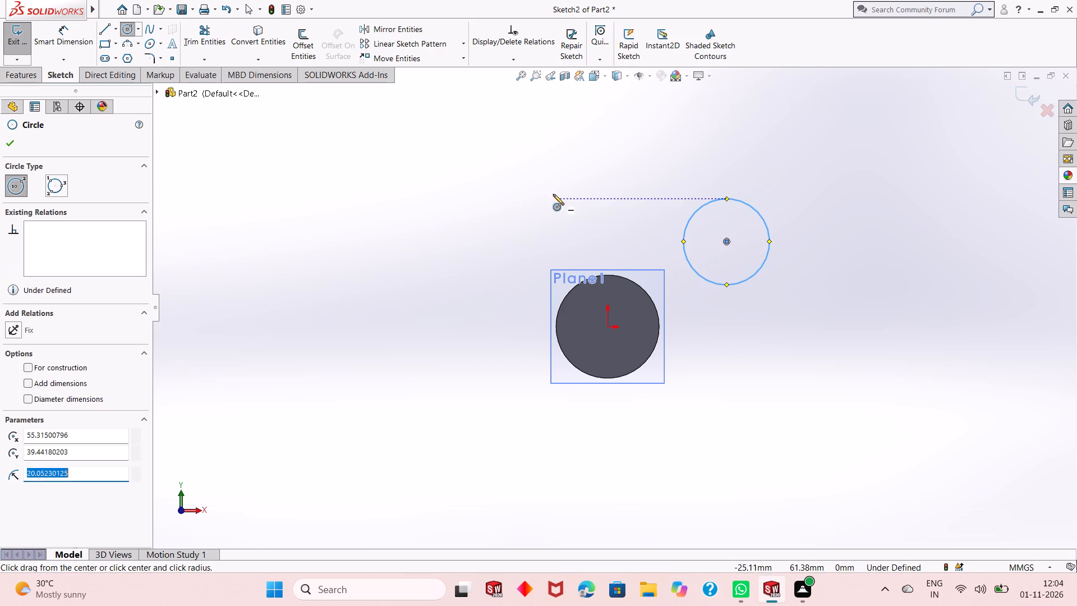
Dimension the sketched circle's diameter and set it to 52 mm.
right_click(553, 194)
left_click(579, 204)
left_click(47, 40)
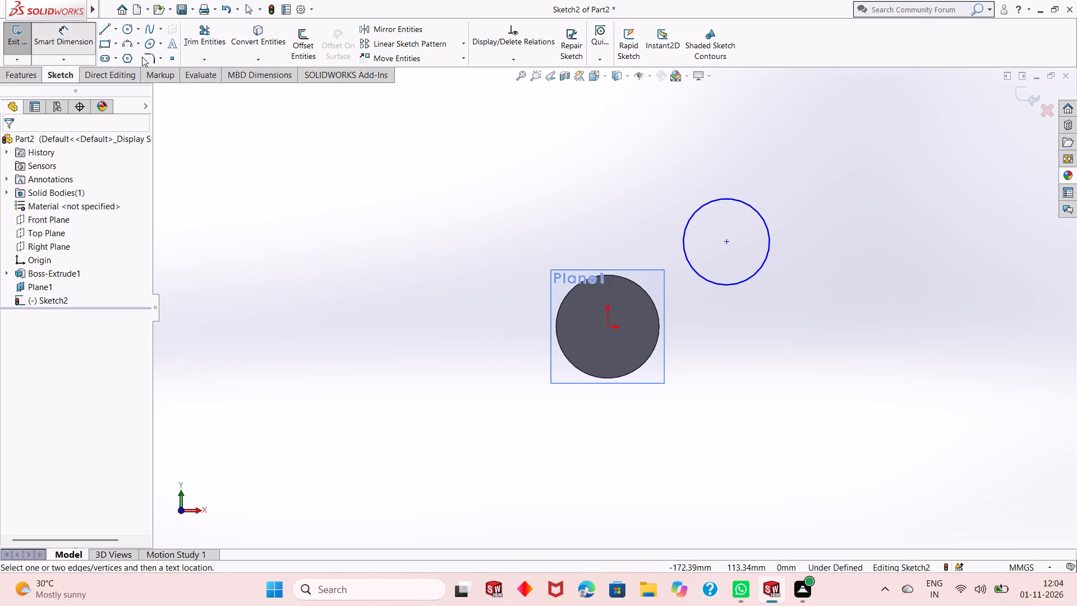
left_click(757, 271)
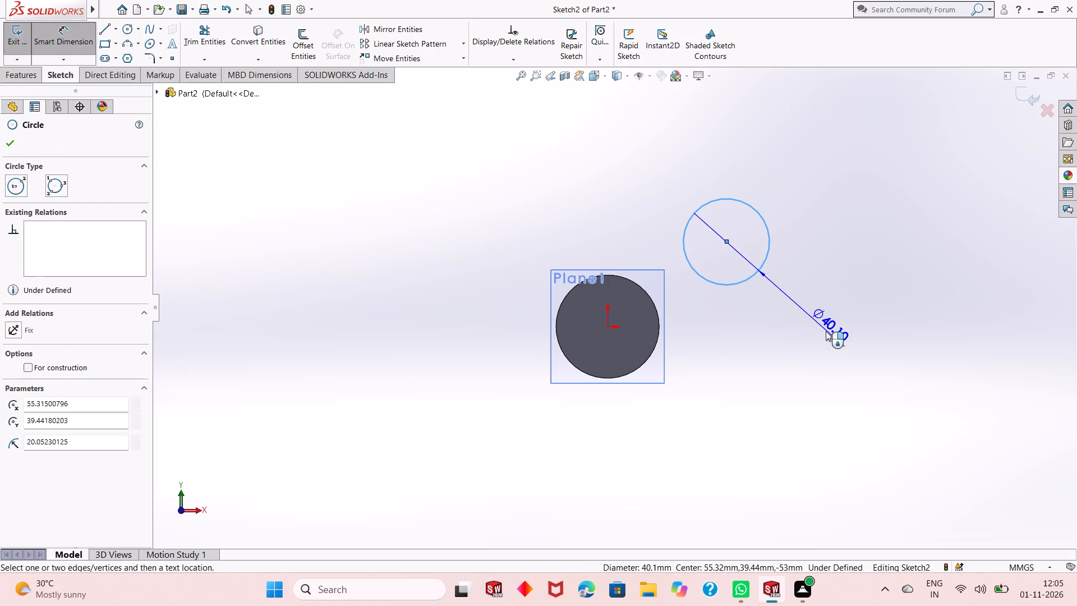
left_click(826, 331)
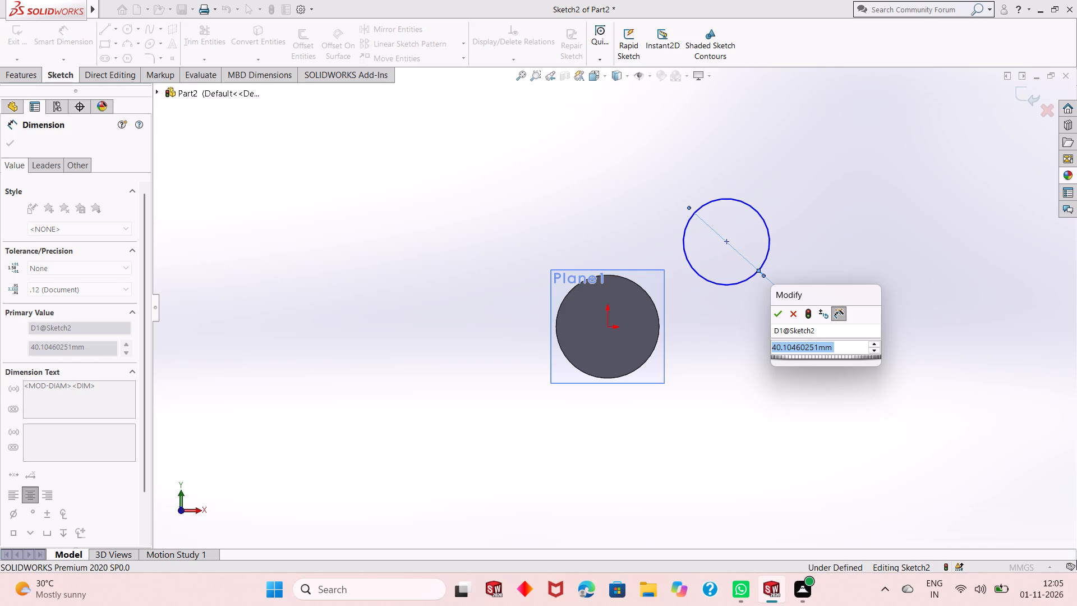
type("52")
key("Return")
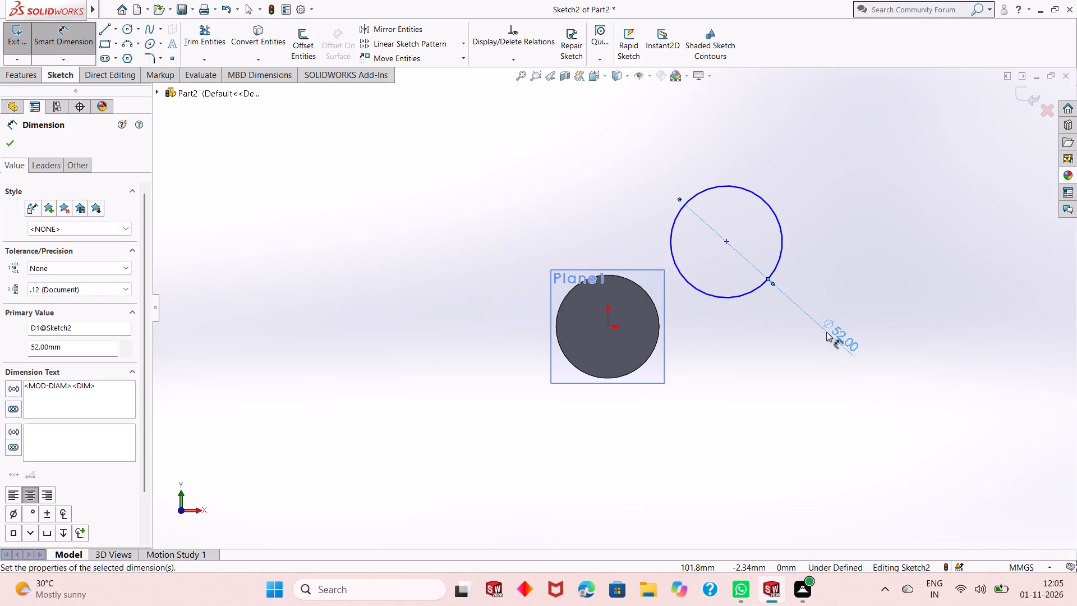
Dimension the horizontal distance between the circle's centre and the origin as 56 mm.
left_click(728, 242)
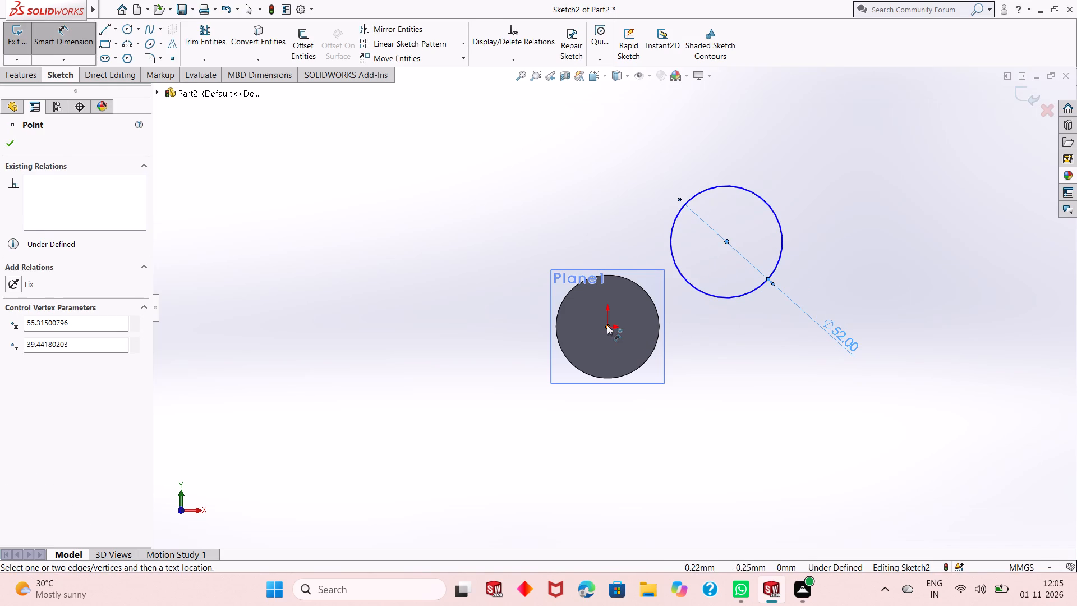
left_click(607, 325)
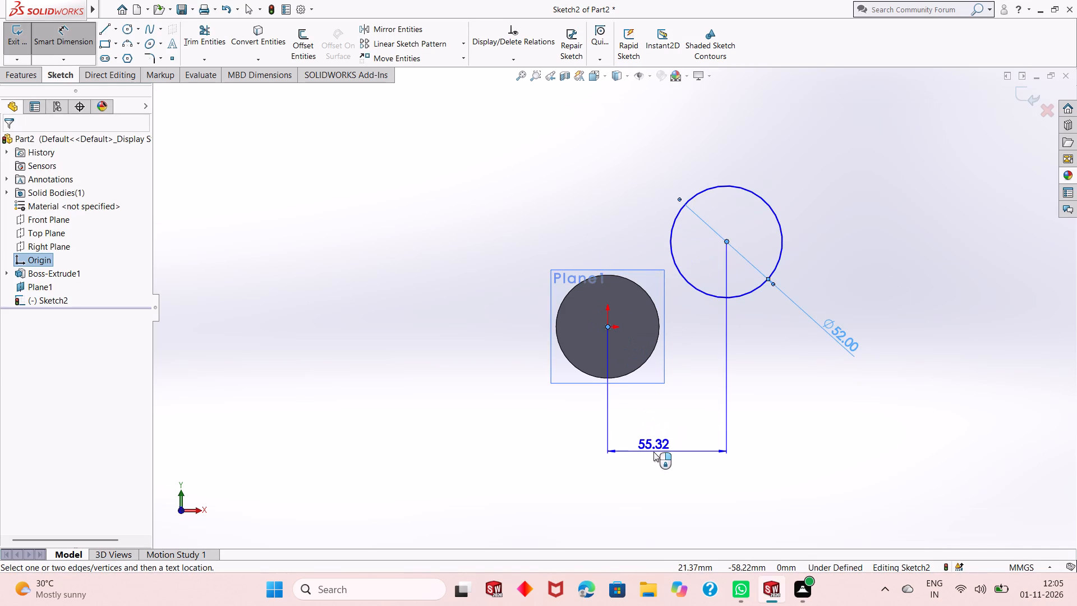
left_click(653, 452)
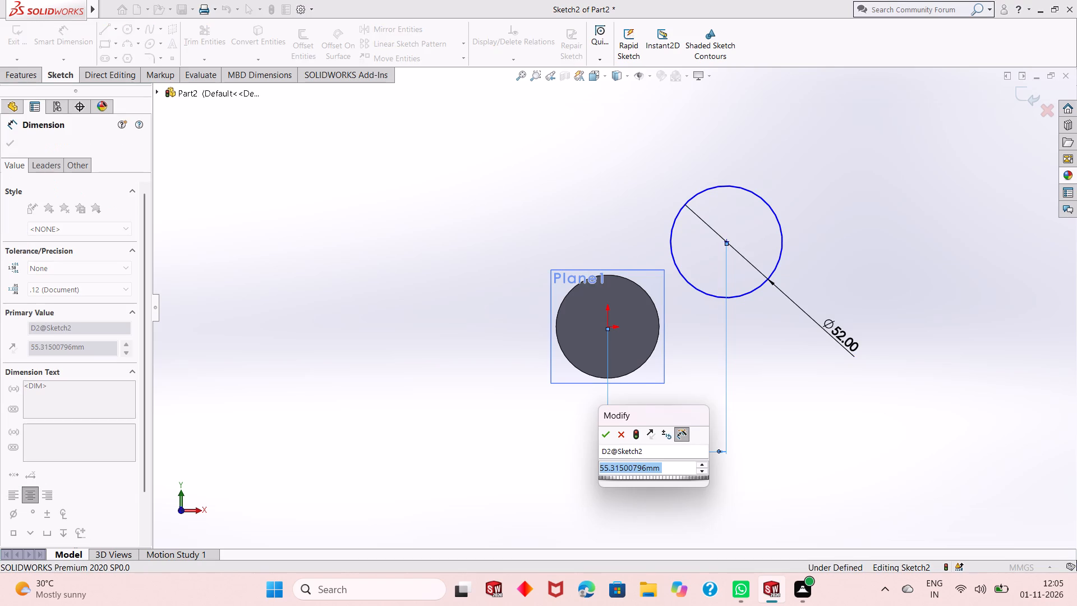
type("56")
key("Return")
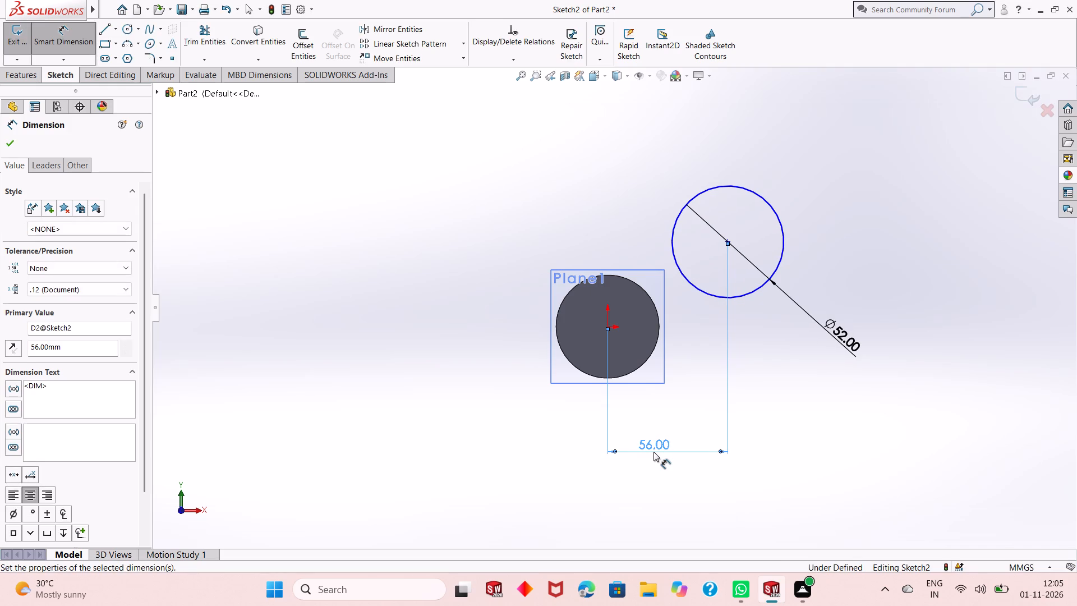
Change the circle's diameter dimension to 36+36, giving 72 mm.
scroll(654, 396, "up", 2)
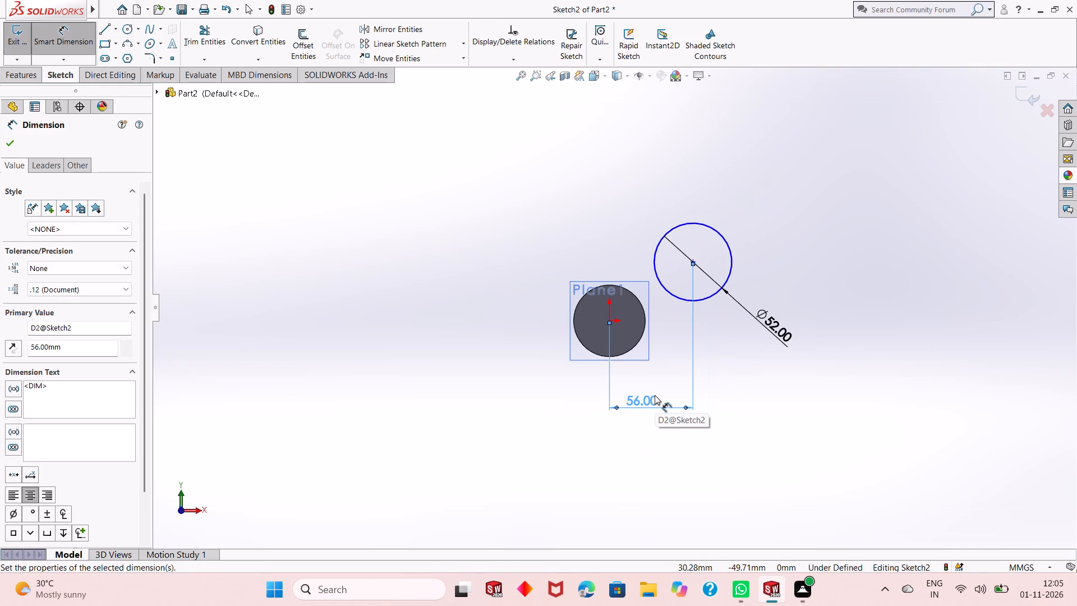
scroll(655, 395, "up", 1)
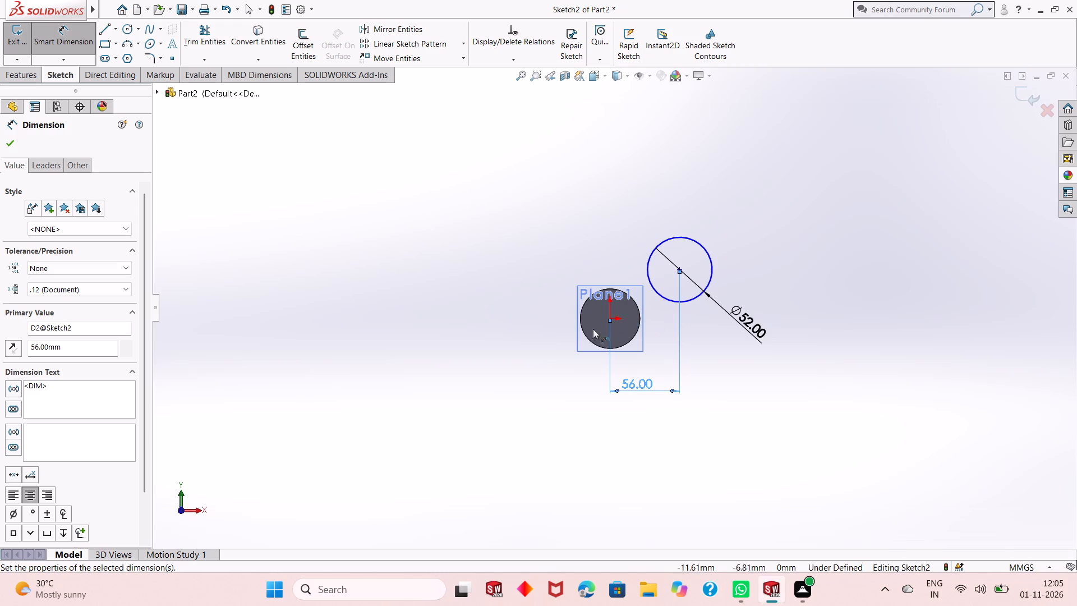
scroll(630, 333, "down", 2)
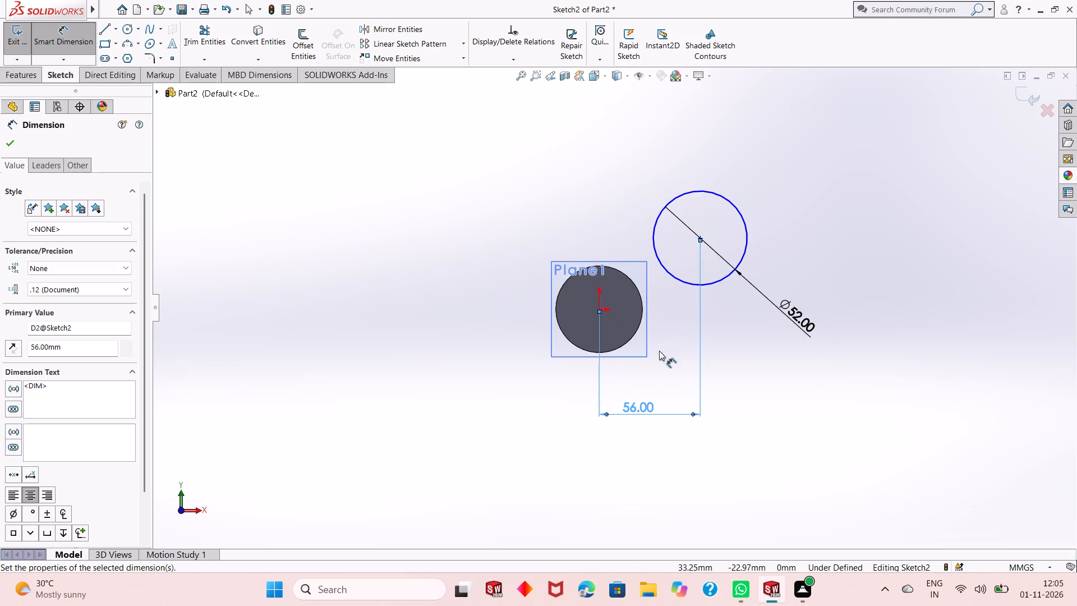
scroll(659, 351, "up", 2)
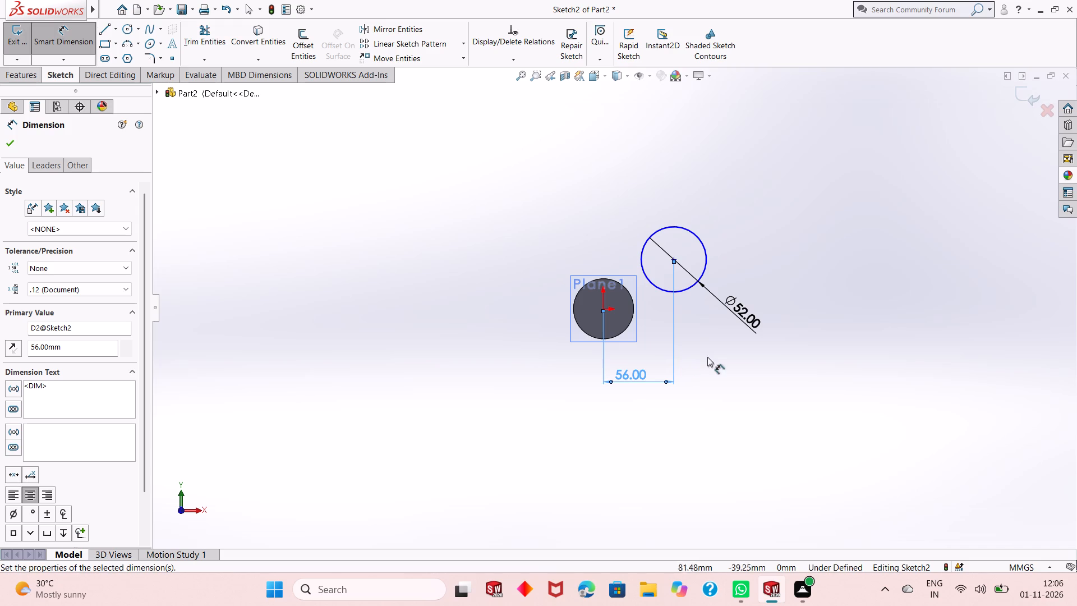
scroll(675, 357, "up", 2)
scroll(660, 293, "down", 5)
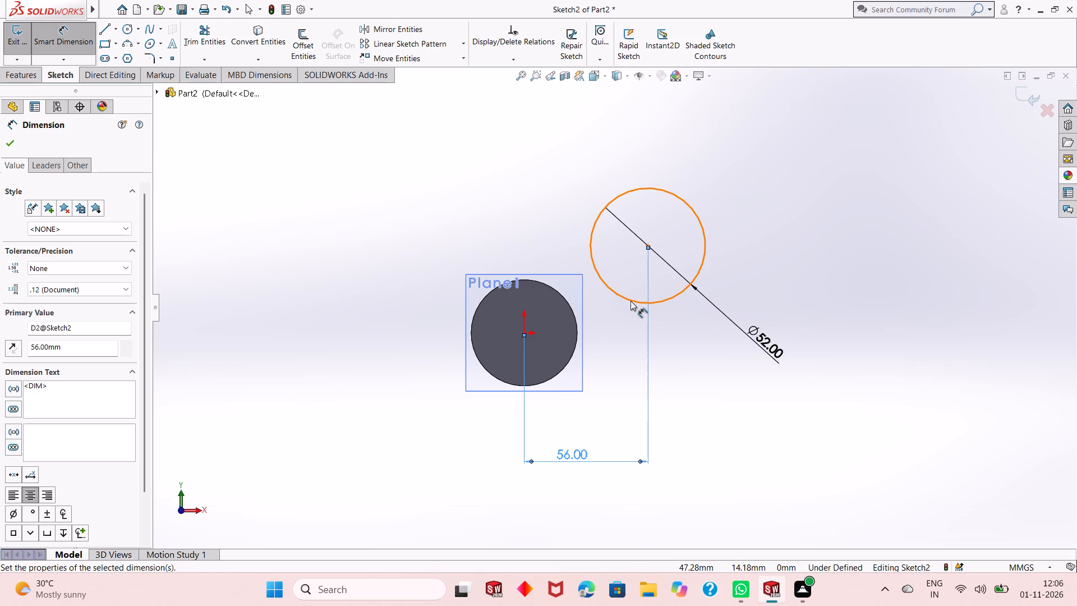
double_click(756, 342)
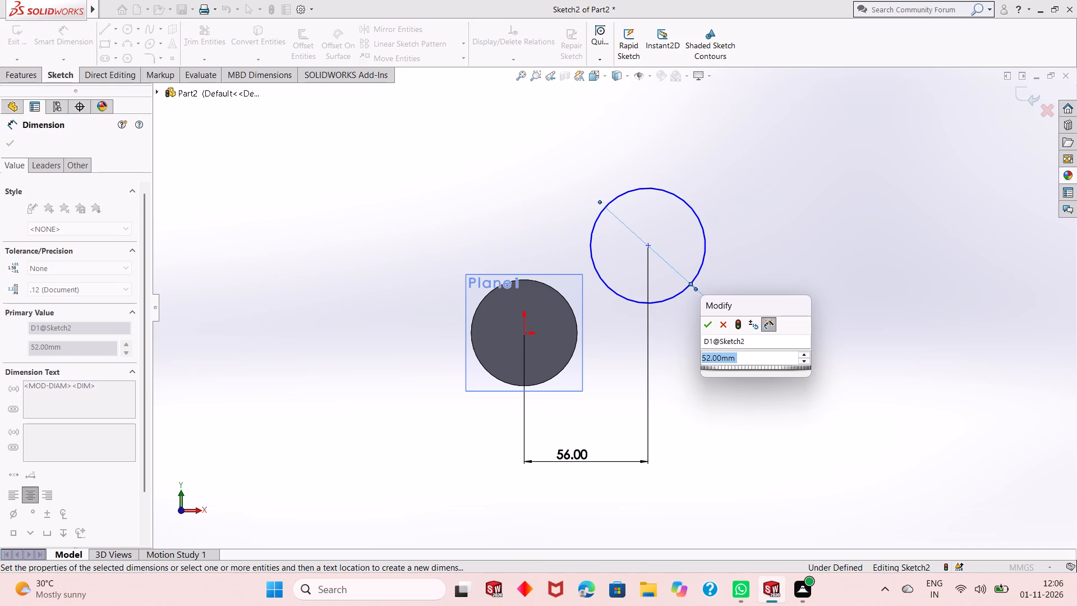
type("36+36")
key("Return")
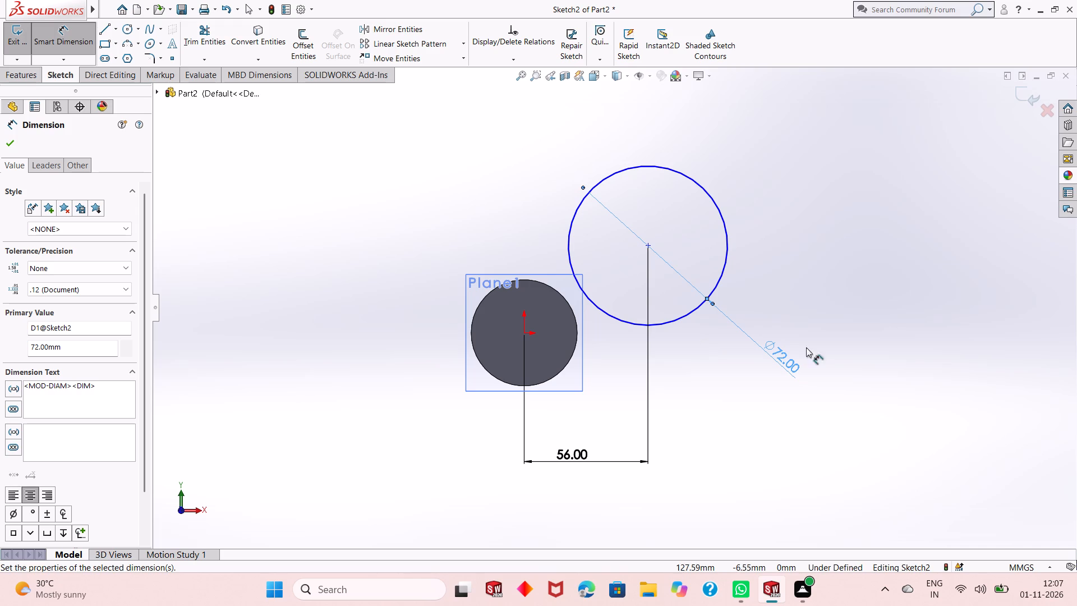
Dimension the vertical distance between the circle's centre and the origin as 38 mm.
left_click(648, 246)
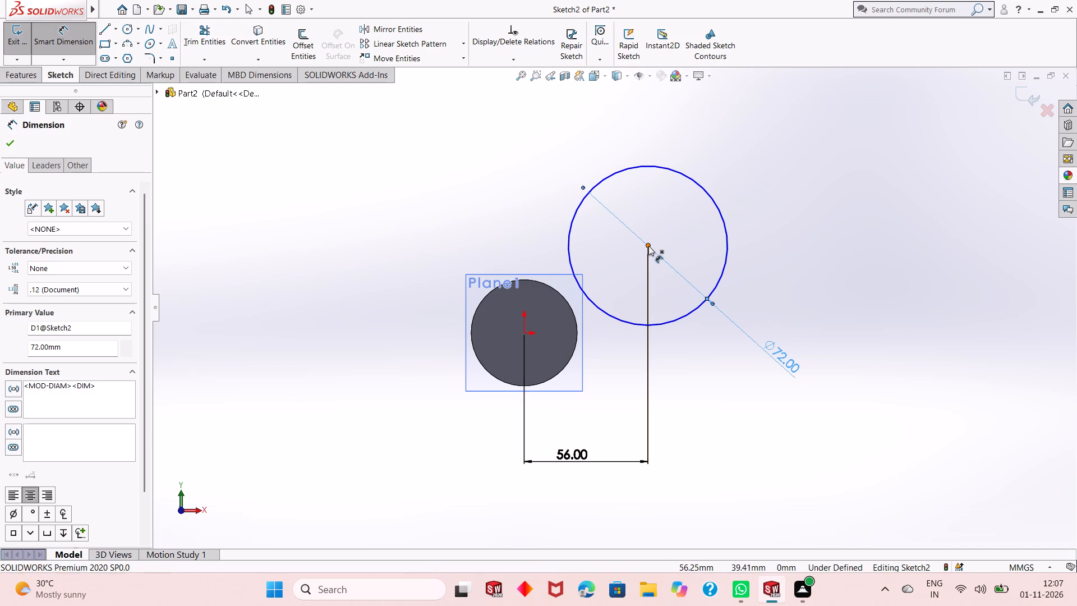
left_click(521, 334)
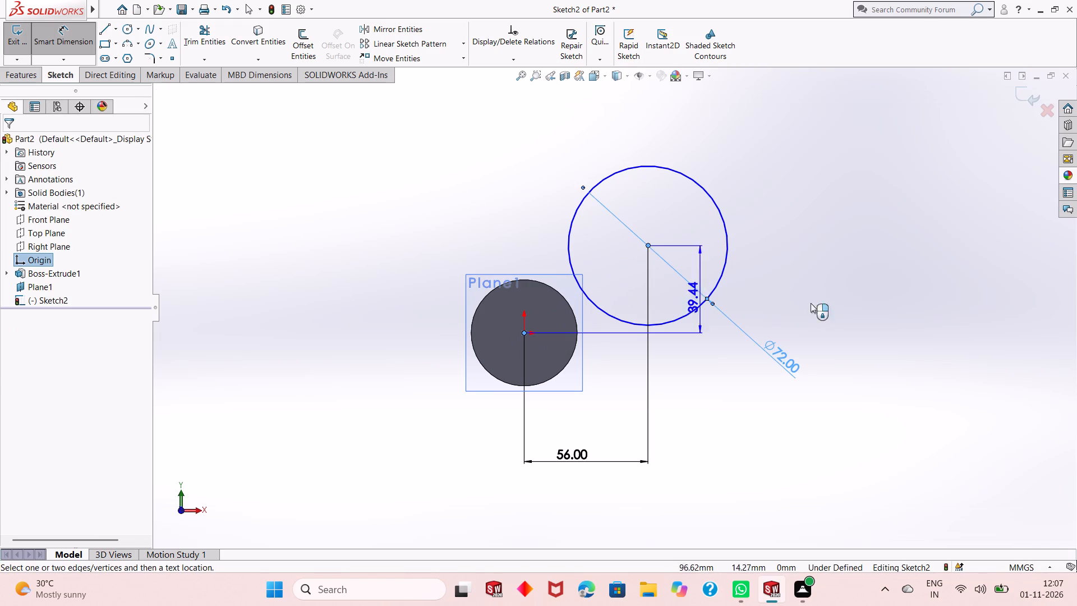
left_click(841, 303)
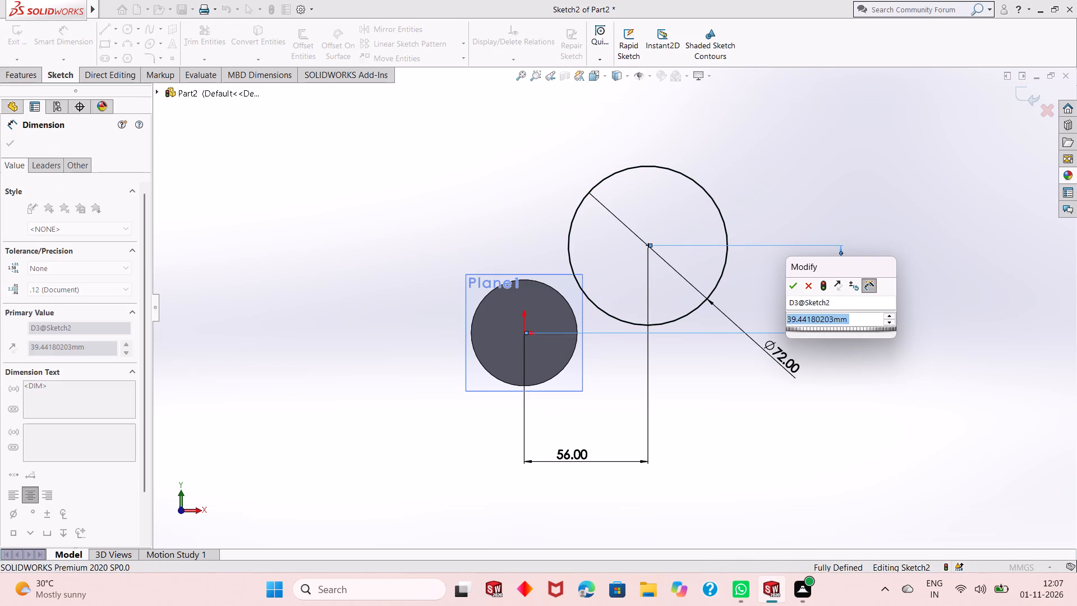
type("38")
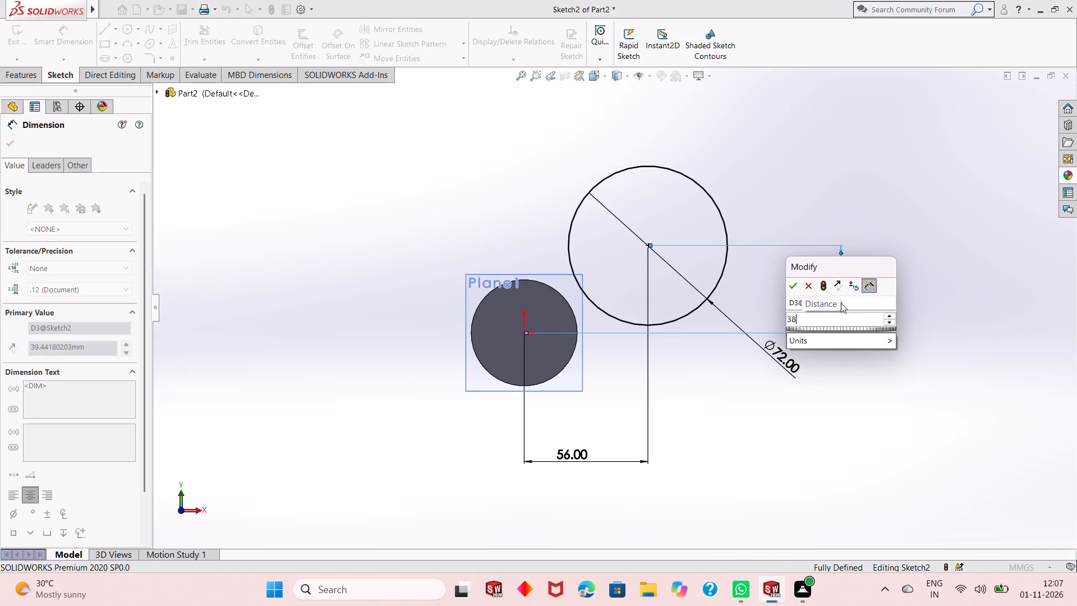
key("Return")
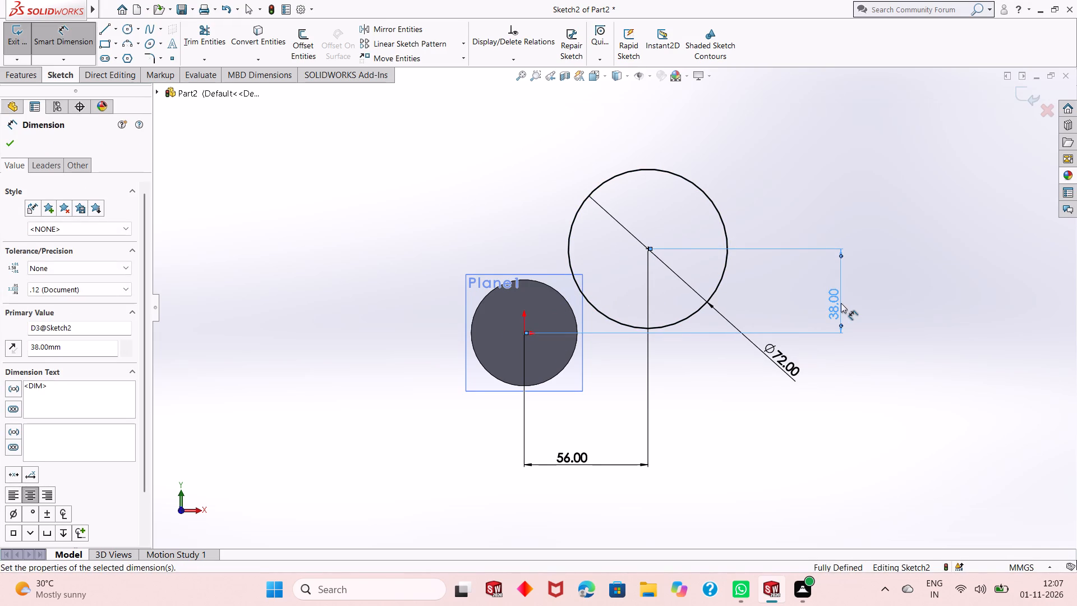
scroll(619, 300, "up", 1)
right_click(745, 188)
left_click(754, 228)
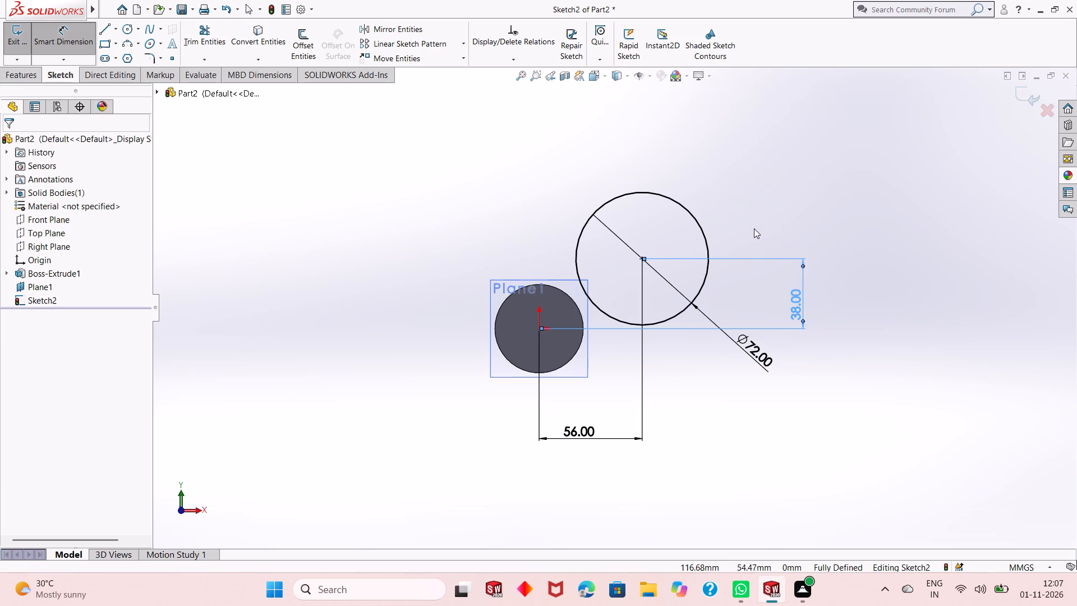
Sketch a line about 67 mm long from the cylinder's lower edge to the lower side of the 72 mm circle.
scroll(513, 304, "down", 1)
scroll(568, 303, "down", 1)
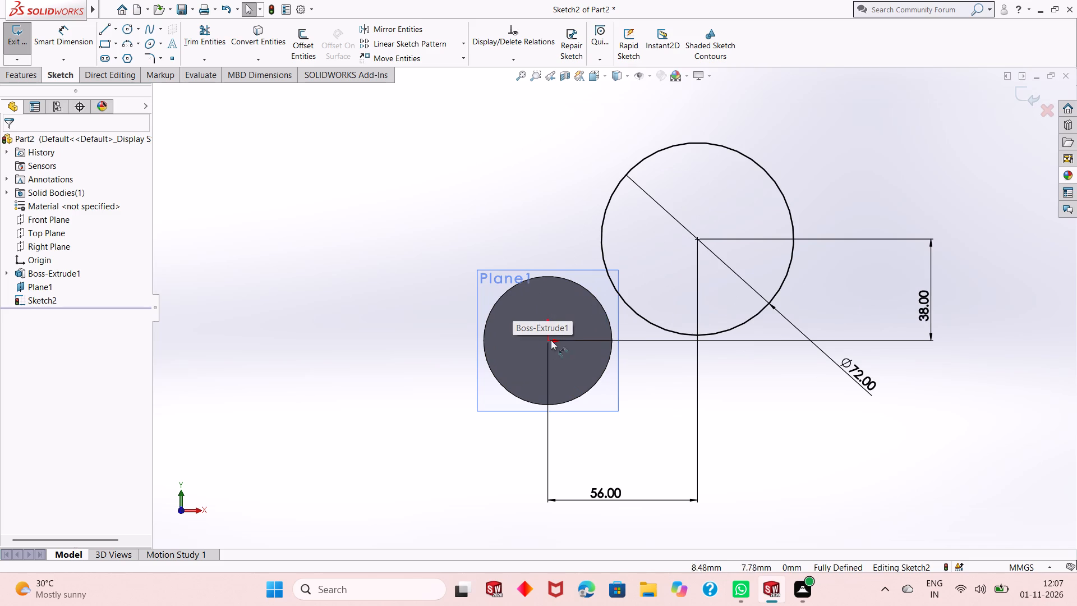
left_click(105, 33)
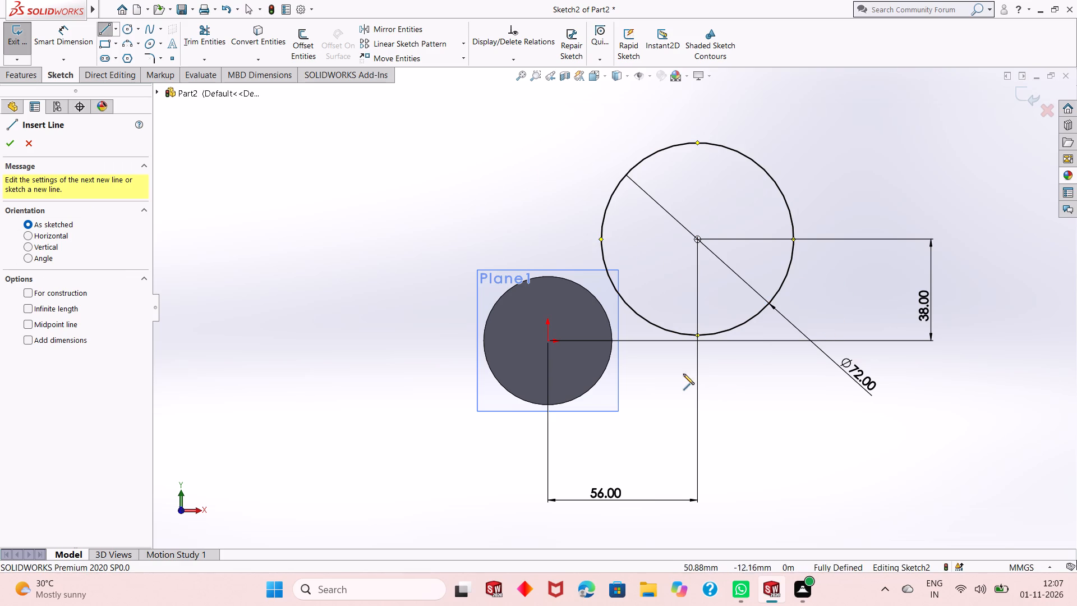
scroll(657, 321, "down", 1)
scroll(657, 356, "up", 1)
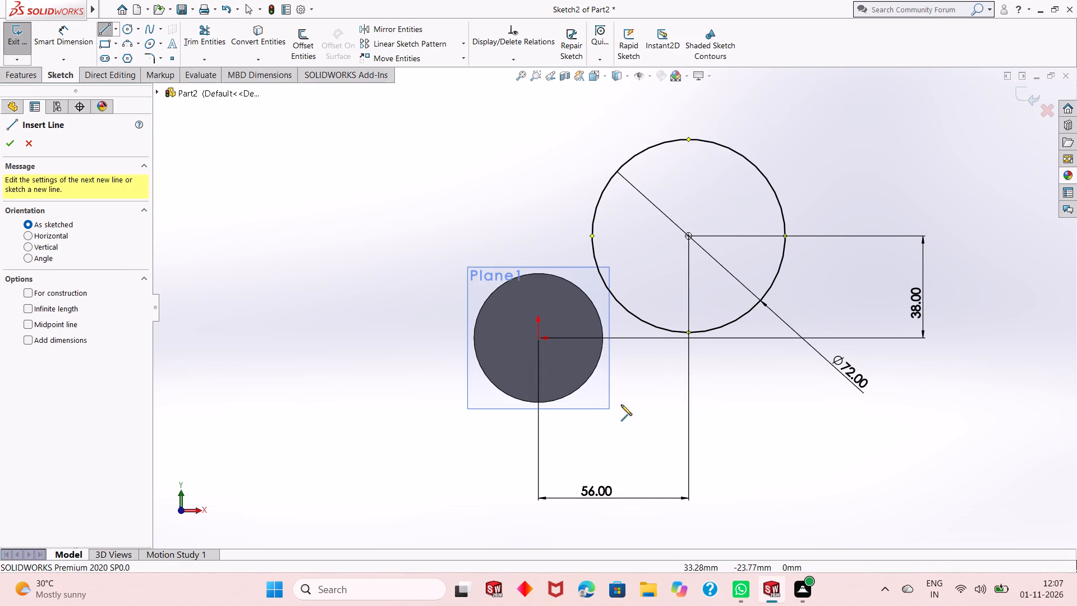
left_click(563, 398)
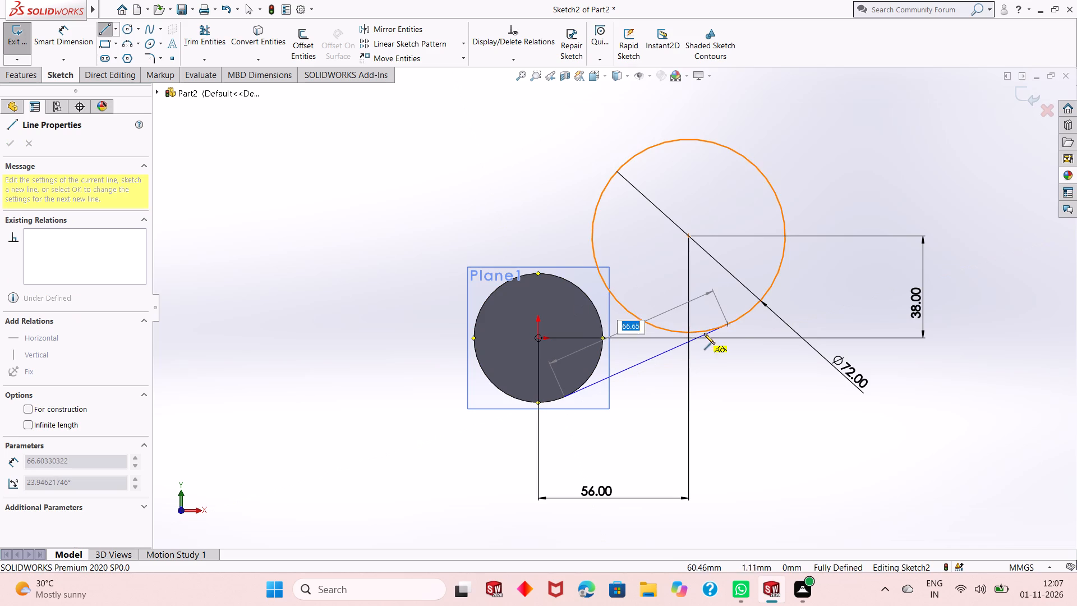
left_click(734, 320)
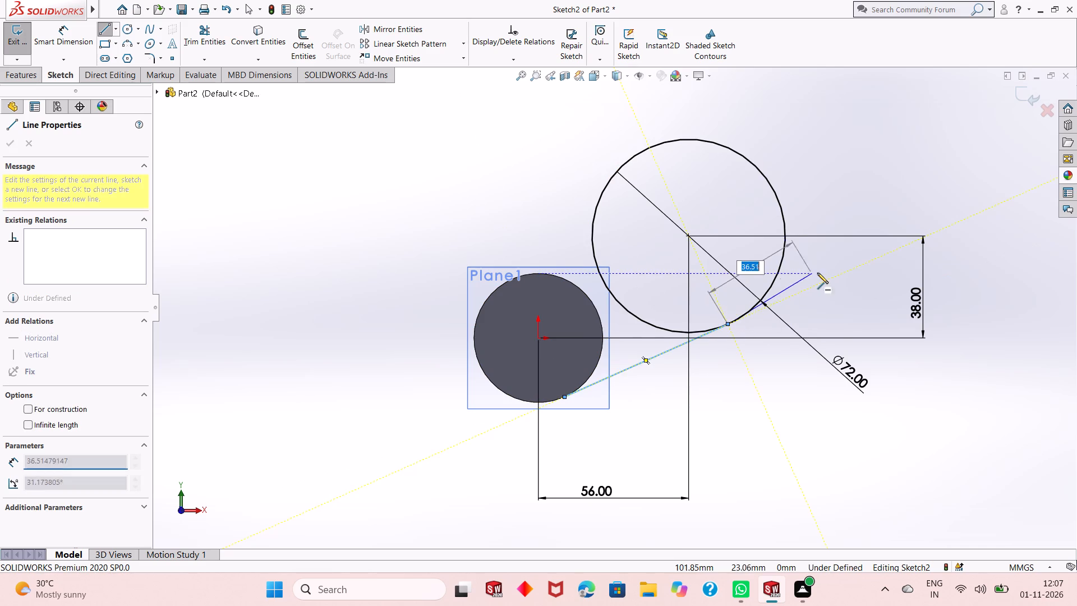
right_click(817, 273)
left_click(853, 281)
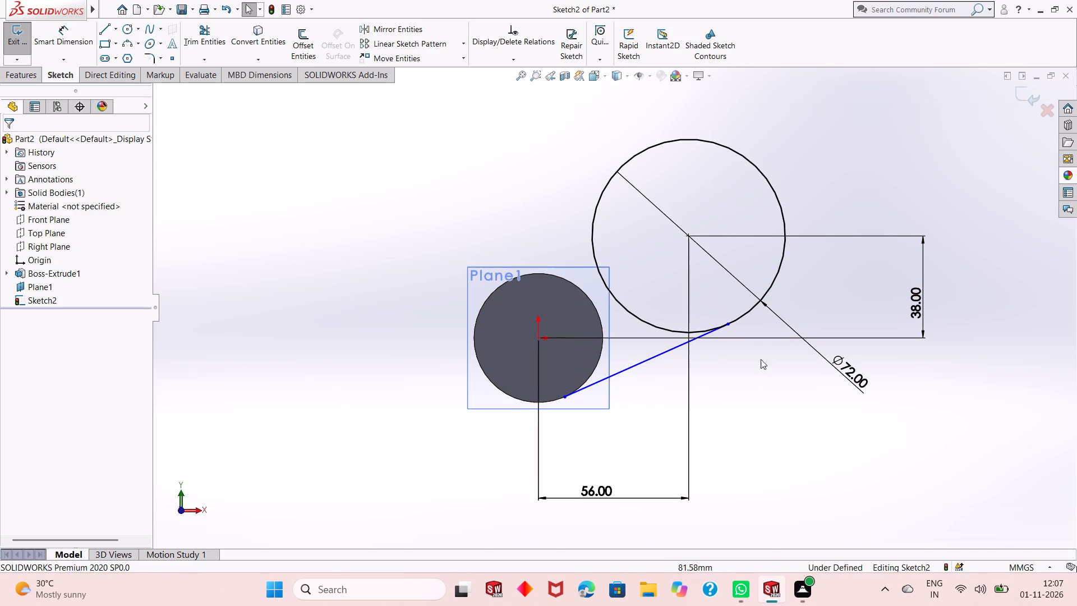
Apply tangent relations between the line and the 72 mm circle, and between the line and the cylinder's circular edge.
left_click(669, 351)
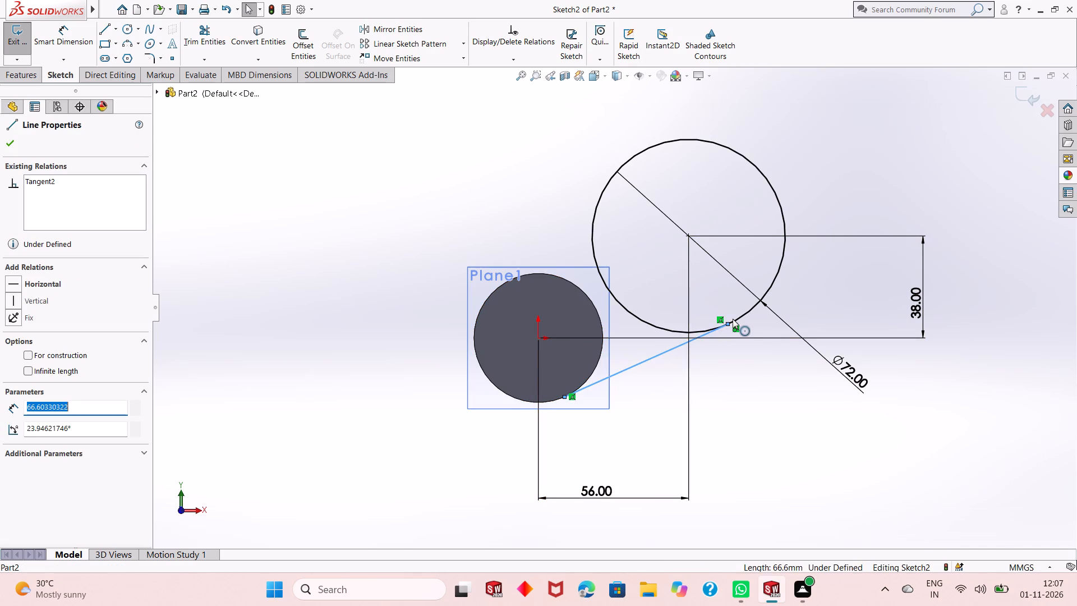
left_click(741, 316, "ctrl")
left_click(775, 268)
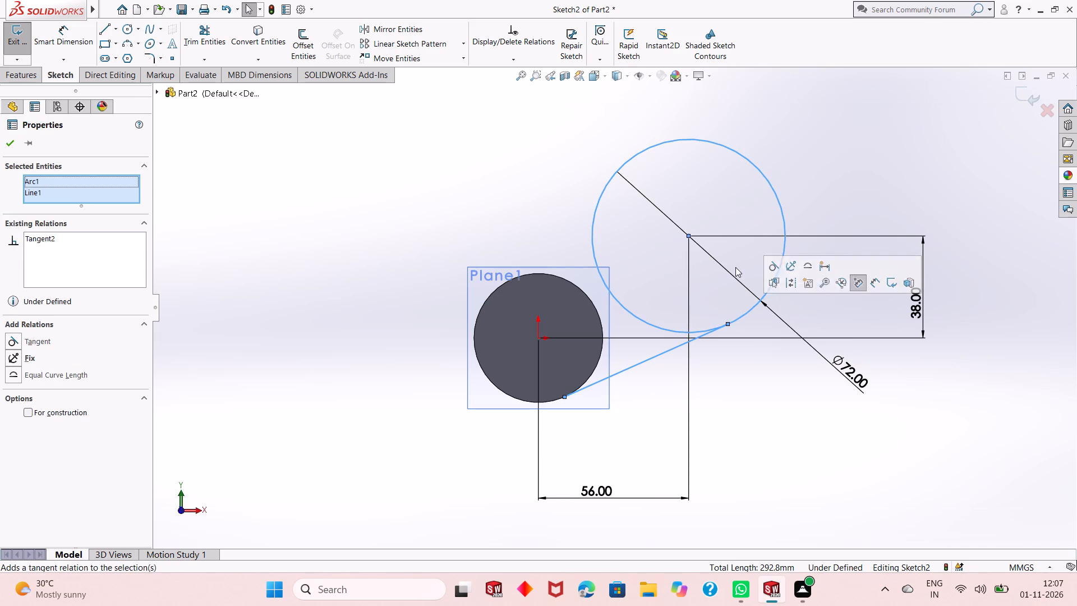
left_click(12, 137)
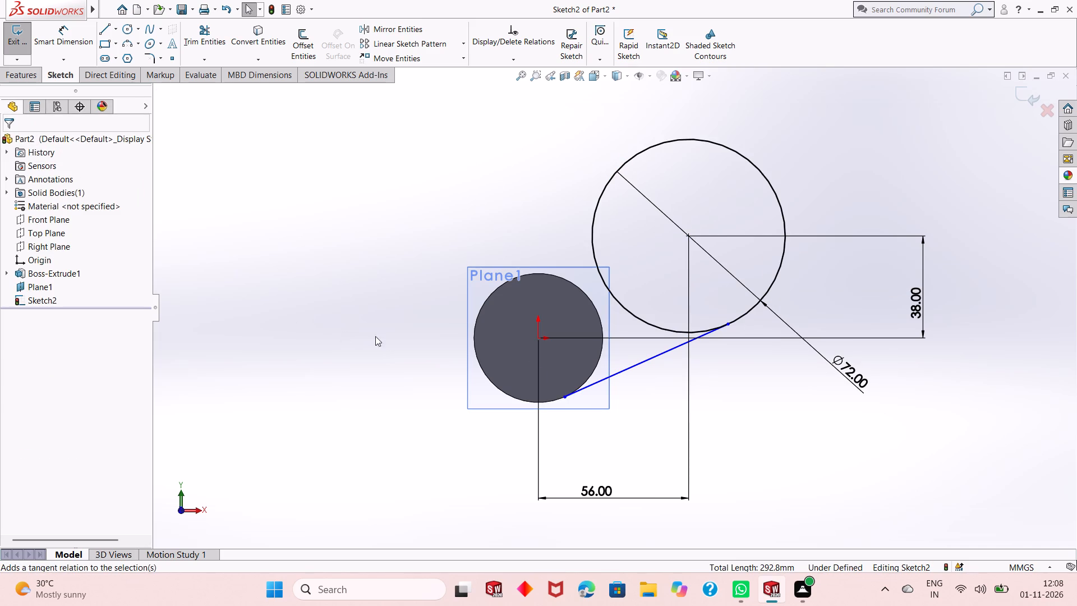
left_click(615, 375)
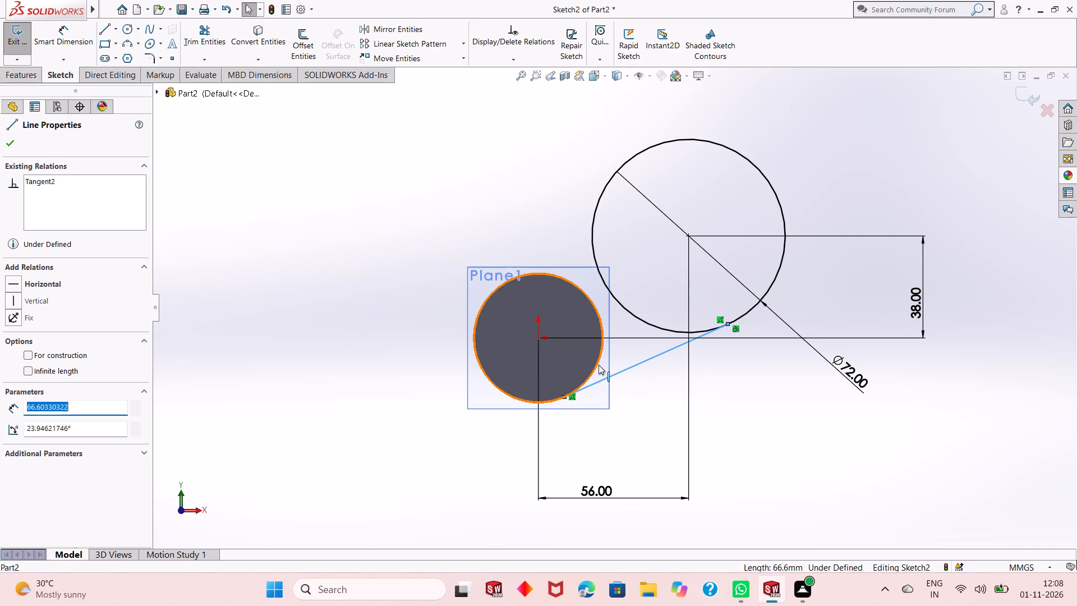
left_click(599, 365, "ctrl")
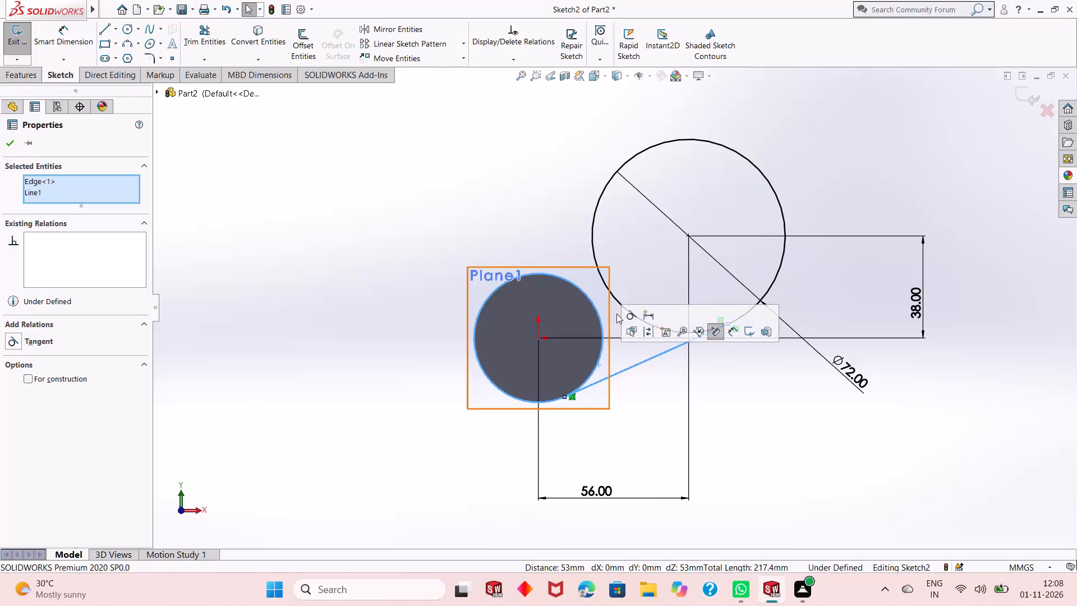
left_click(626, 313)
key("Escape")
key("Escape")
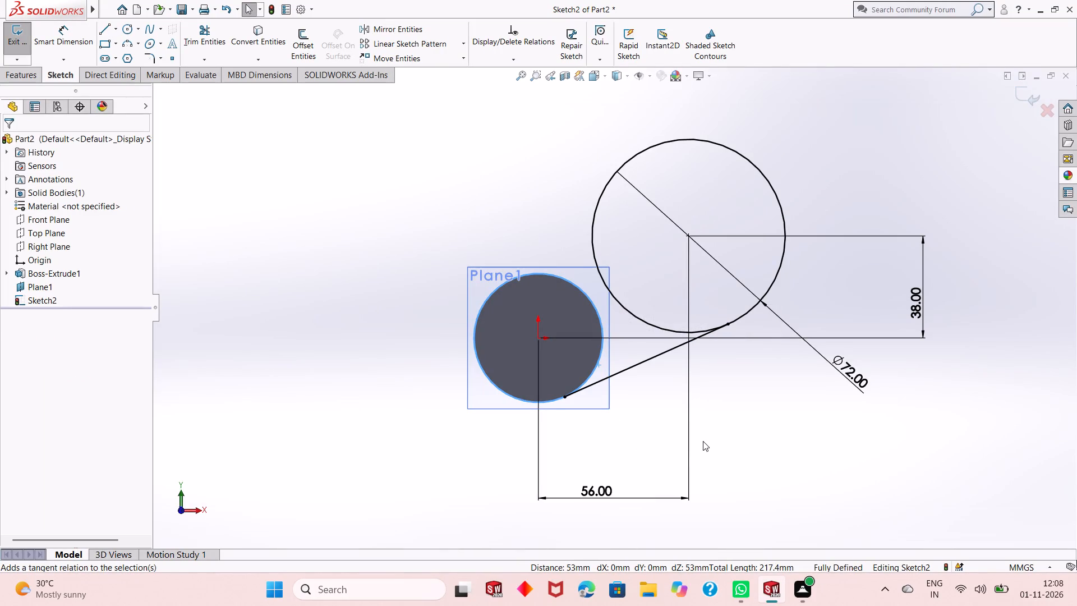
key("Escape")
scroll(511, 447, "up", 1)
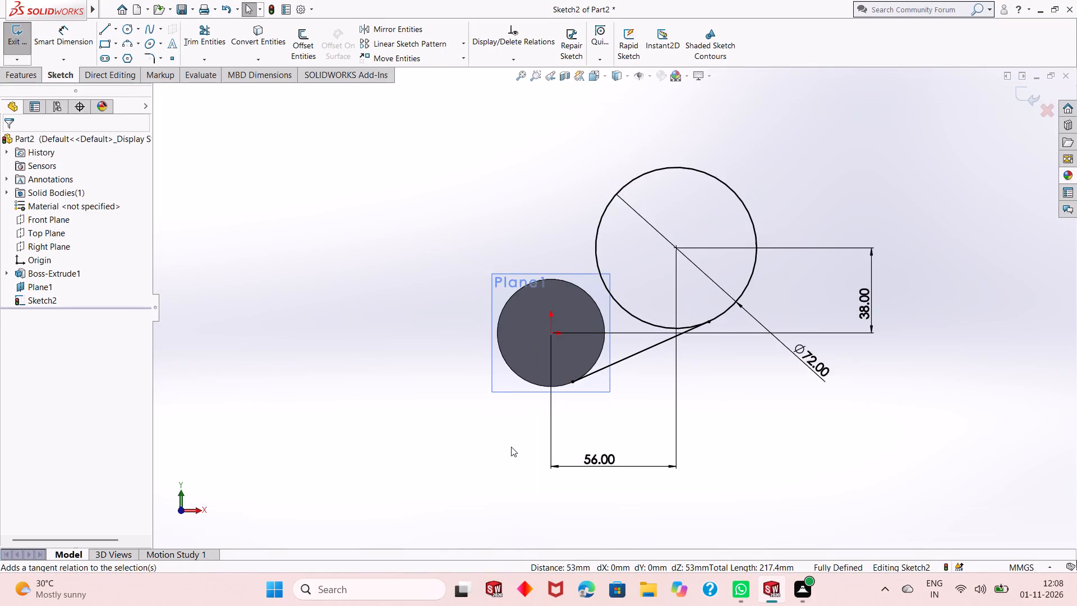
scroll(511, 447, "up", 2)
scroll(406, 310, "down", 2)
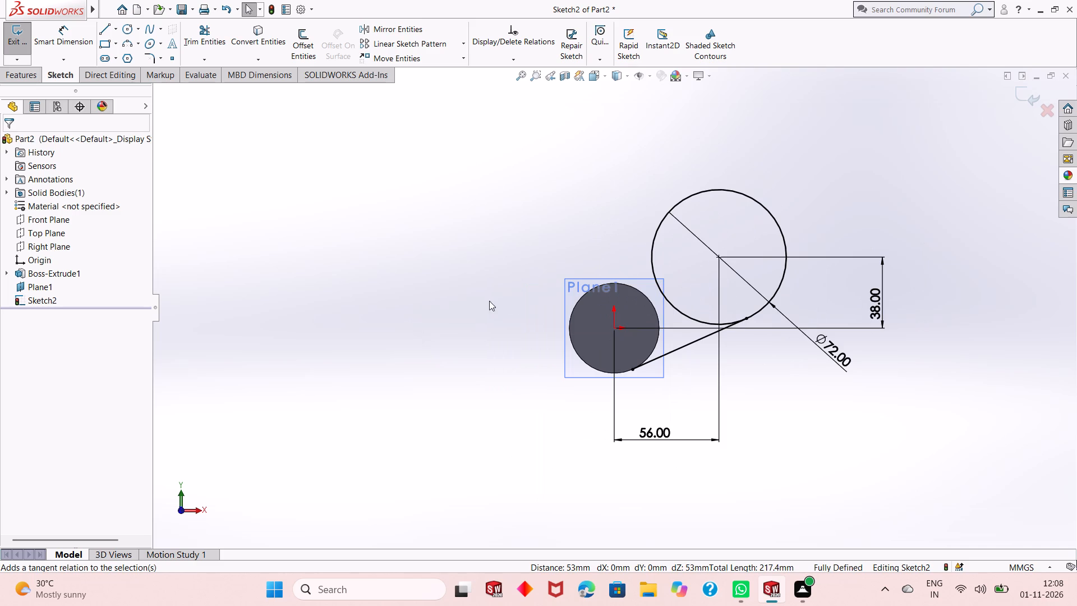
Sketch a corner rectangle about 75 mm wide and 31 mm high, above and to the left of the cylinder.
scroll(464, 348, "up", 1)
scroll(688, 258, "down", 2)
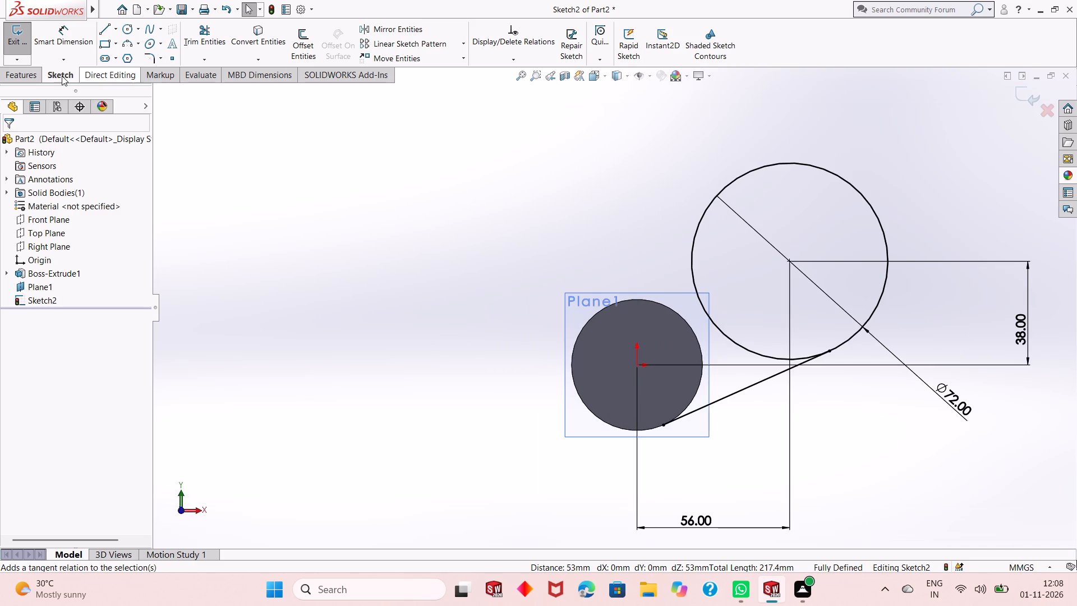
left_click(25, 75)
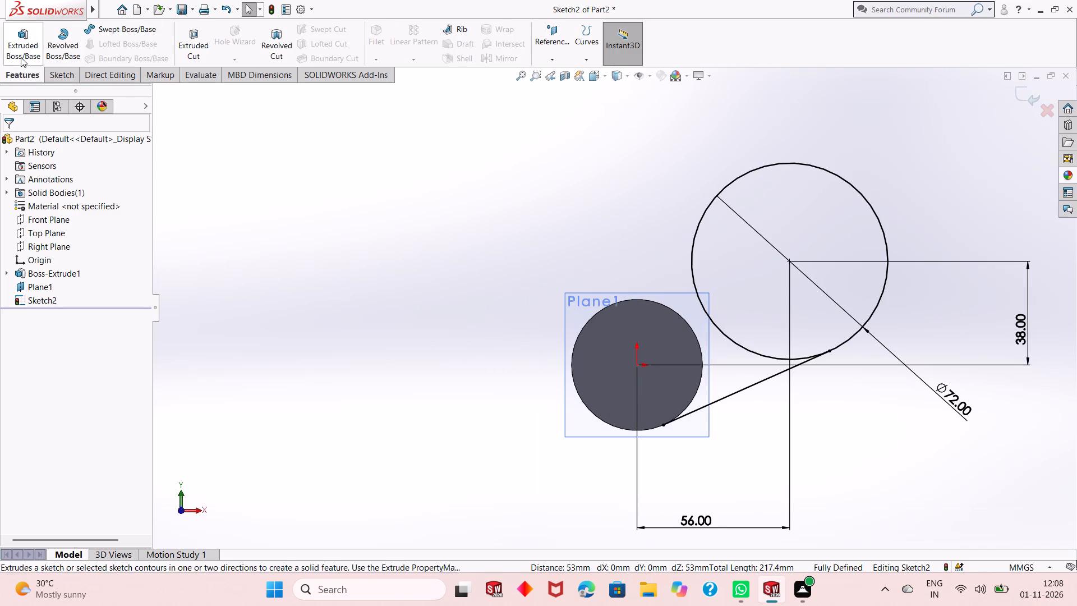
left_click(70, 73)
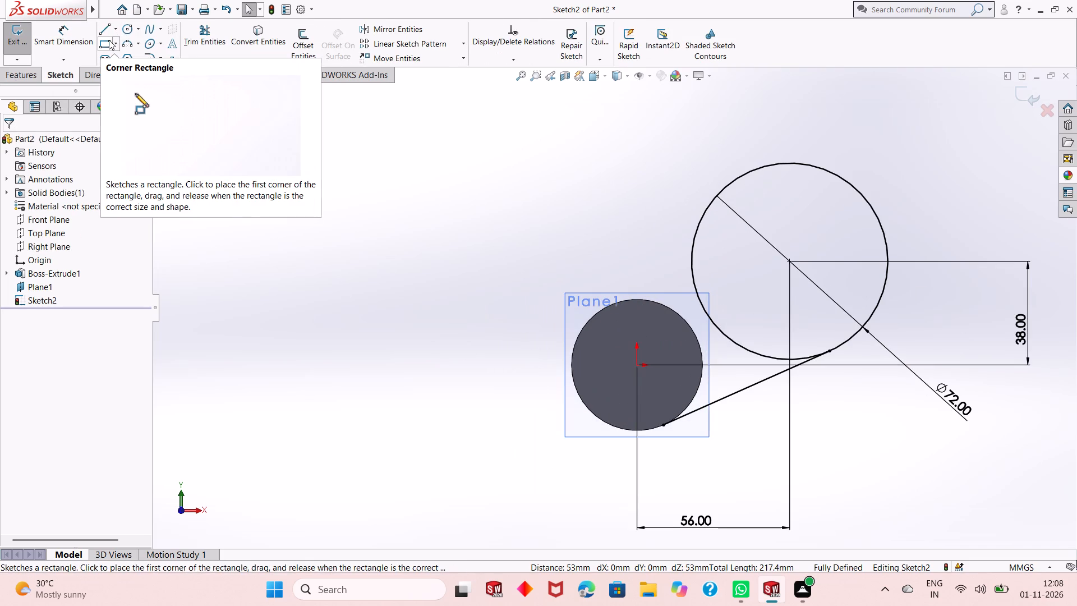
left_click(108, 40)
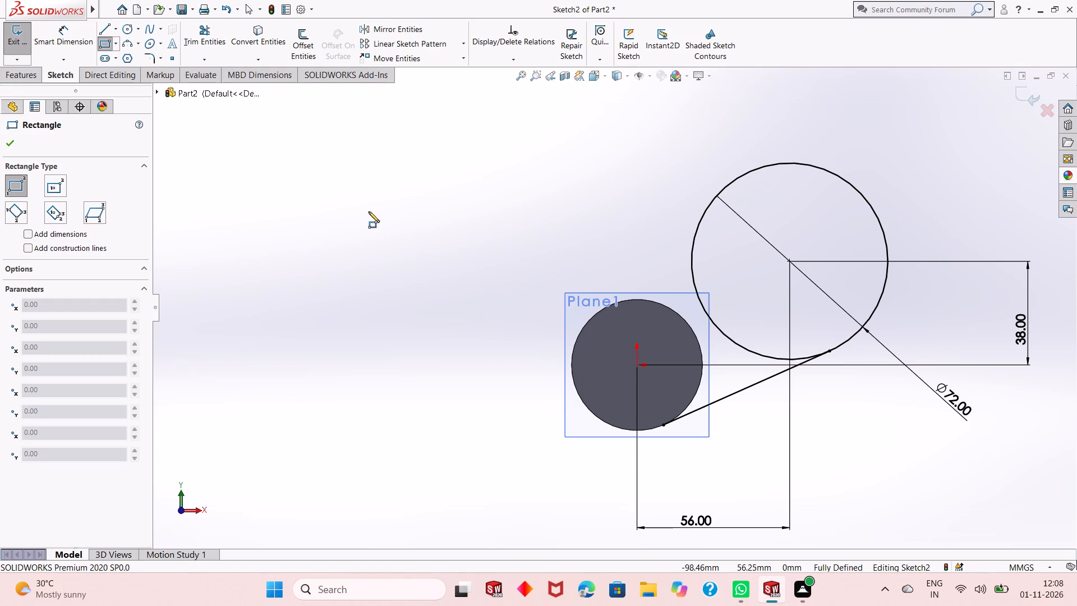
left_click(381, 186)
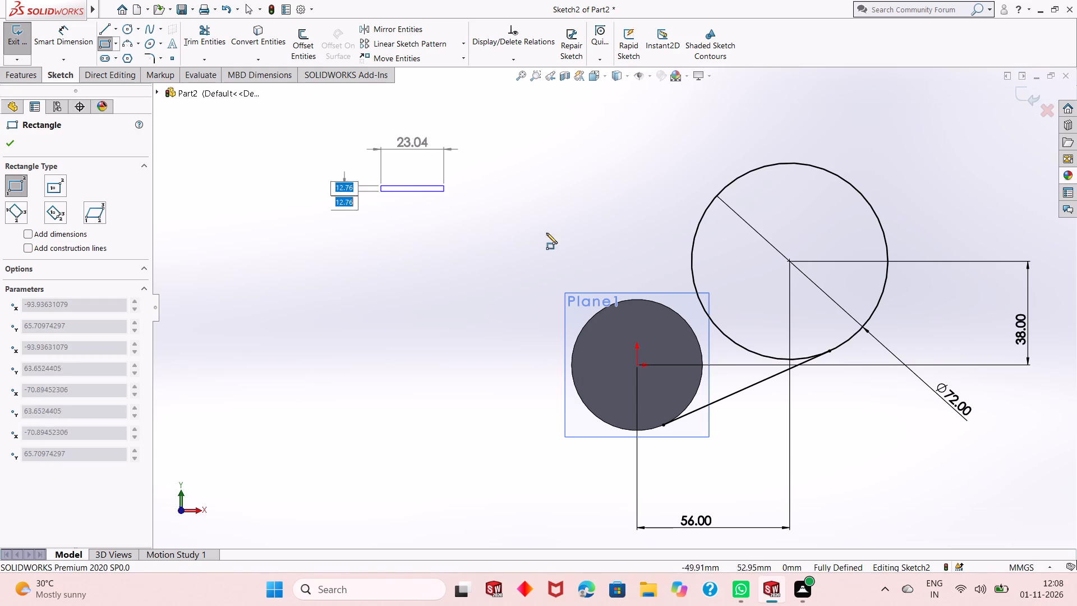
left_click(585, 269)
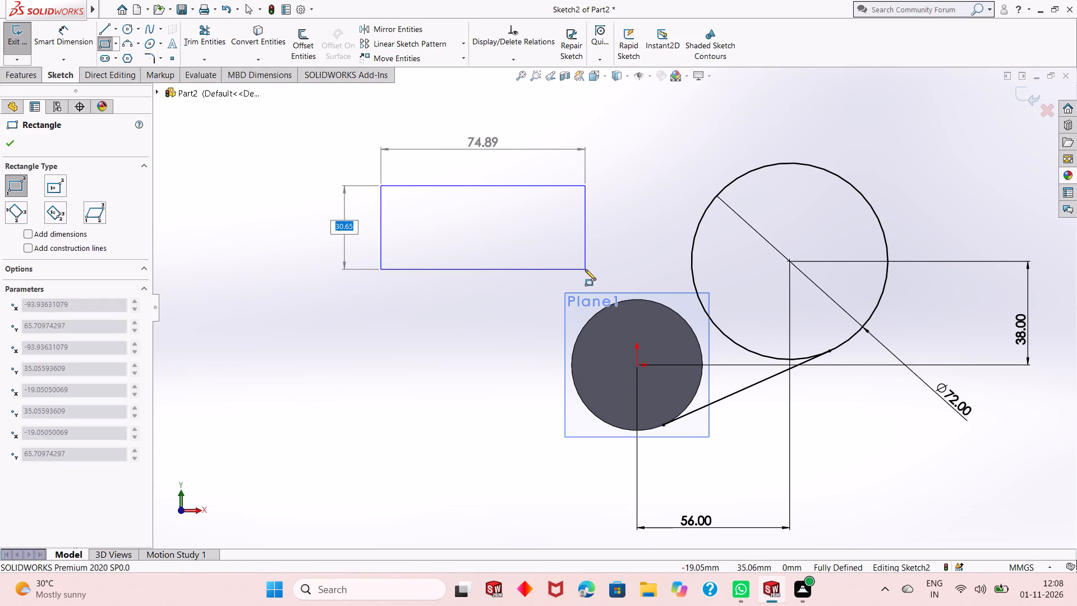
key("Escape")
key("Escape")
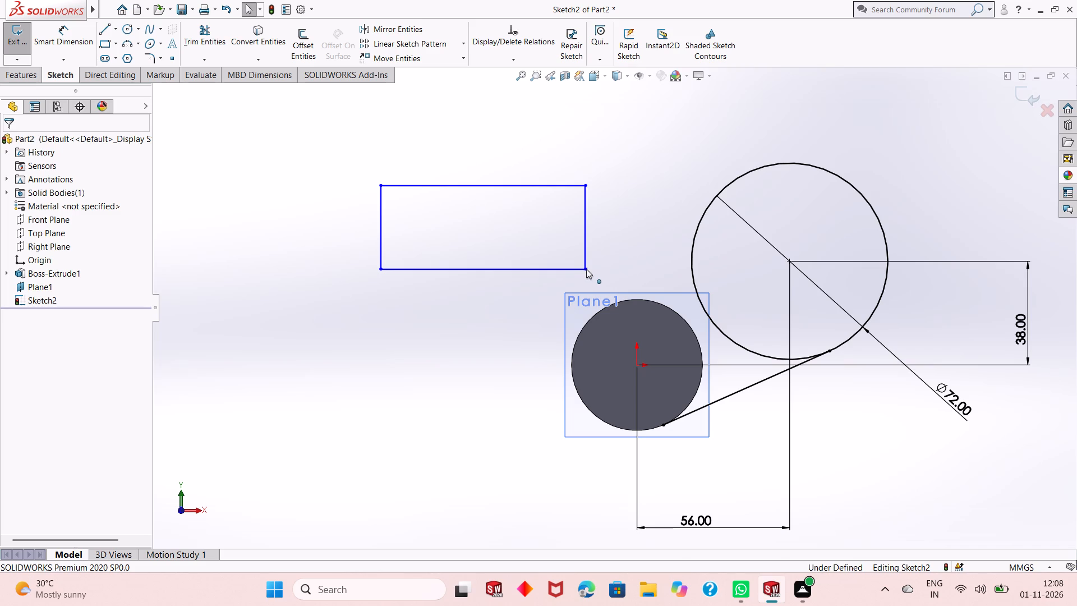
Dimension the rectangle's left vertical side as 33 mm.
left_click(65, 34)
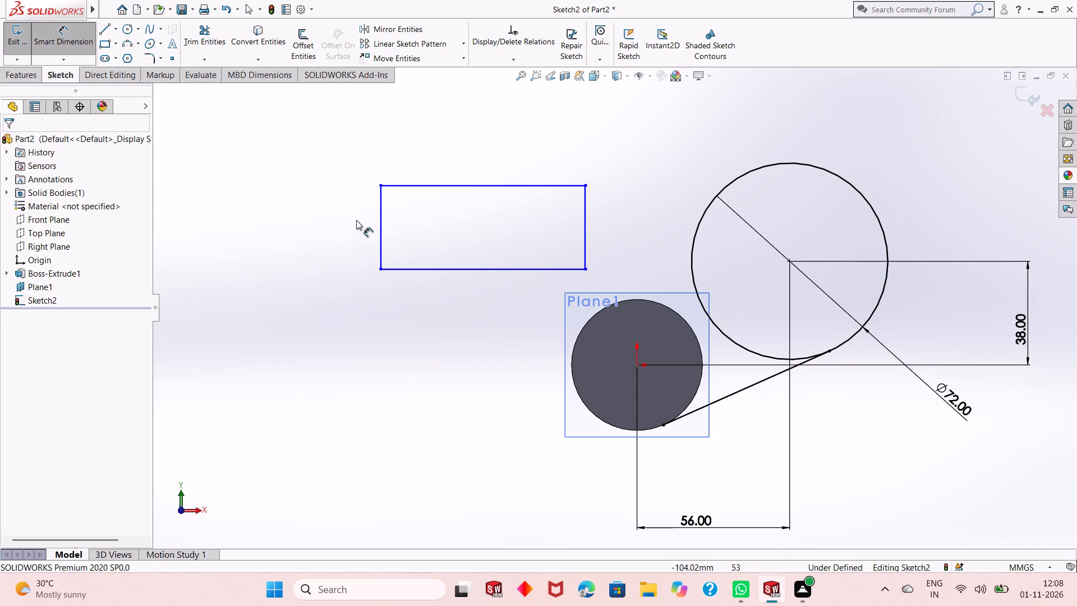
left_click(380, 215)
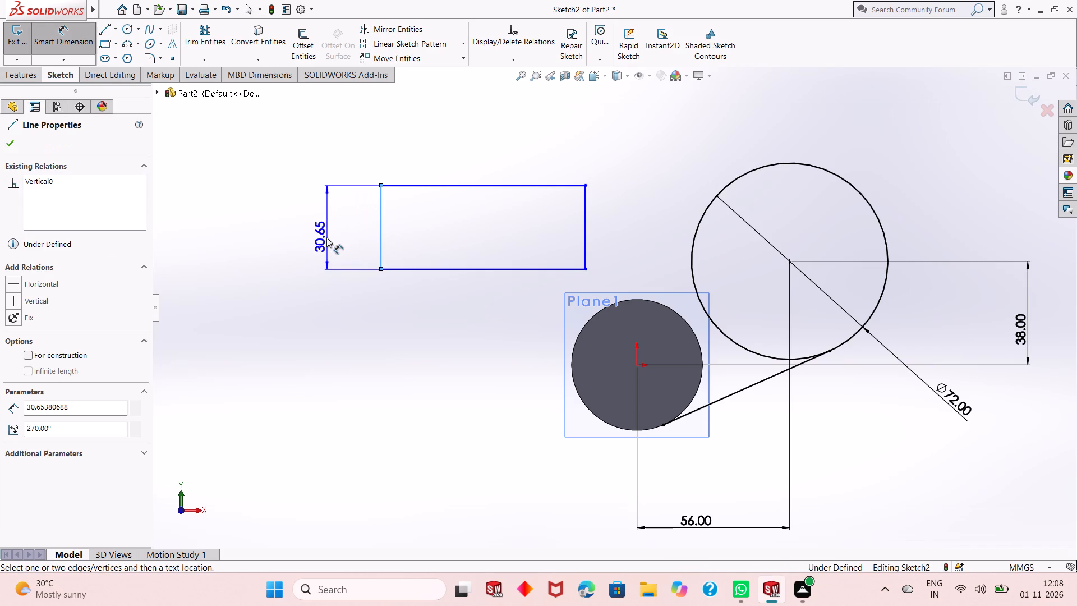
left_click(326, 237)
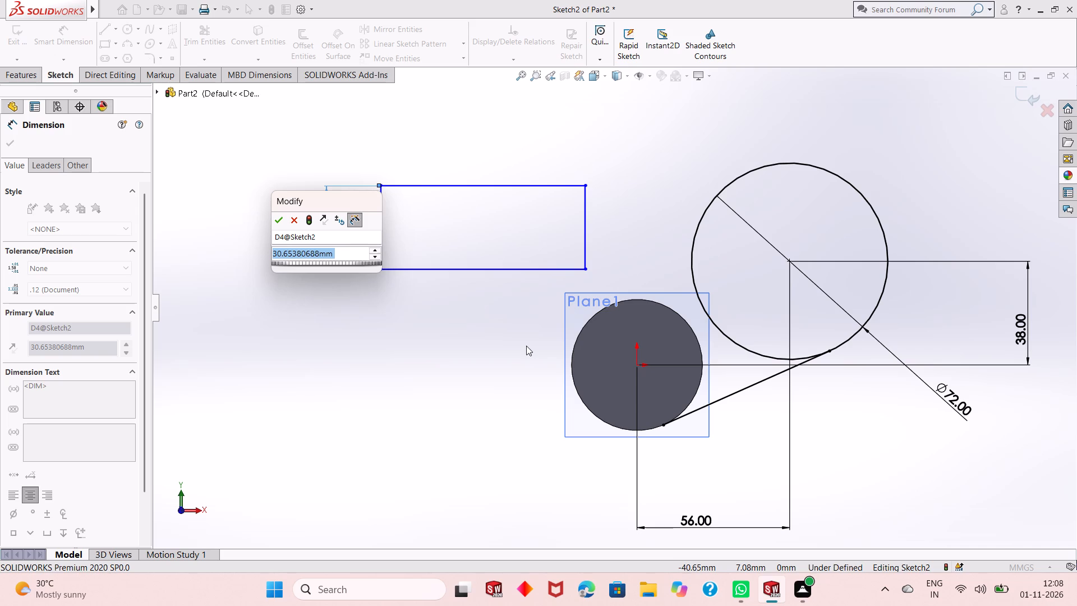
type("33")
key("Return")
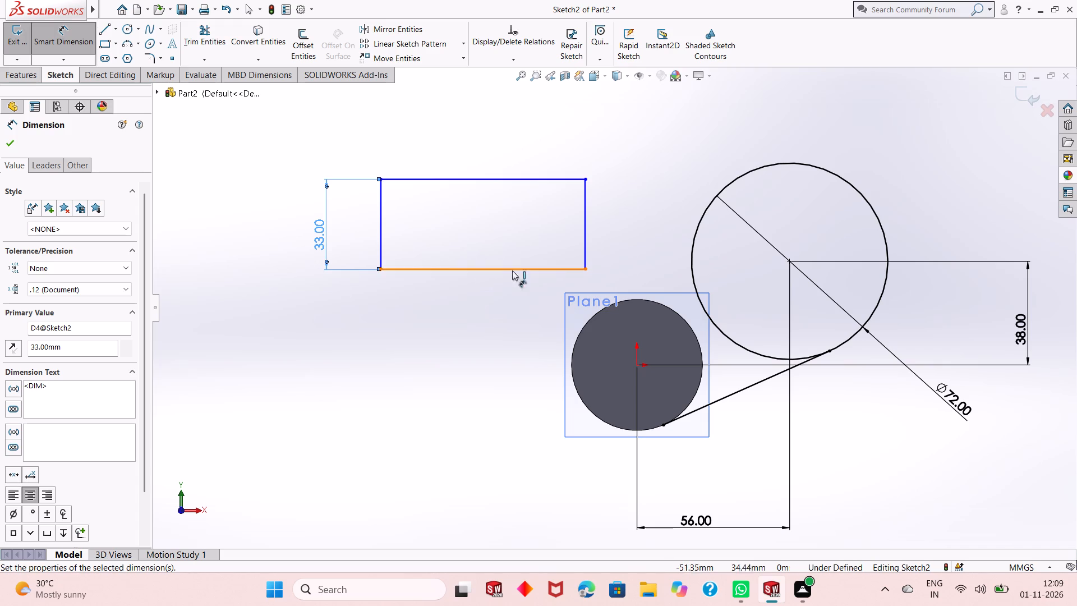
Set the diameter of the circle tangent to the sloping line to 56 mm.
scroll(705, 308, "up", 2)
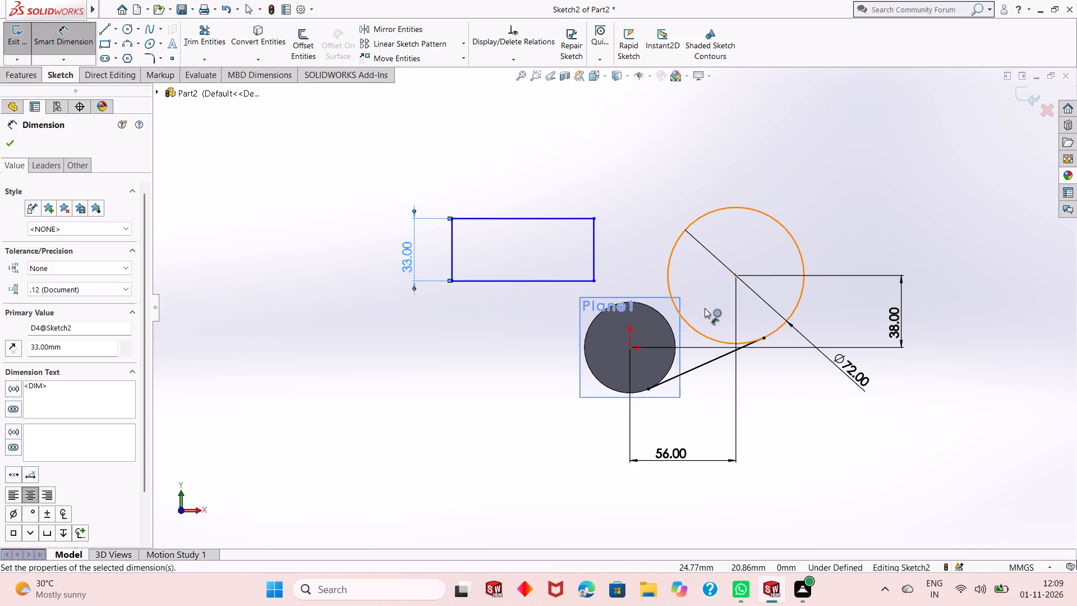
double_click(855, 381)
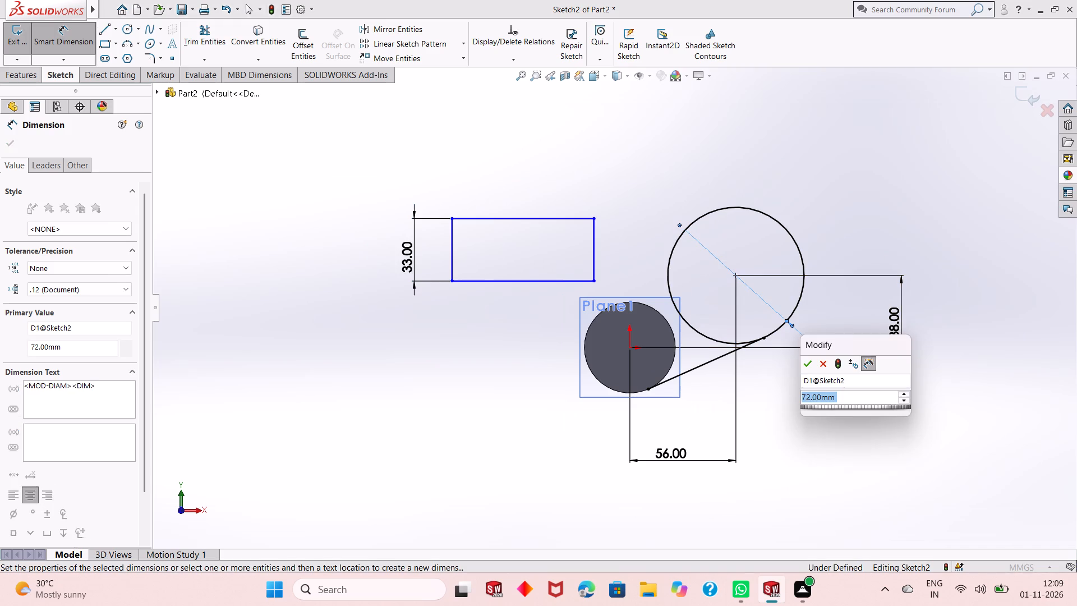
type("56")
key("Return")
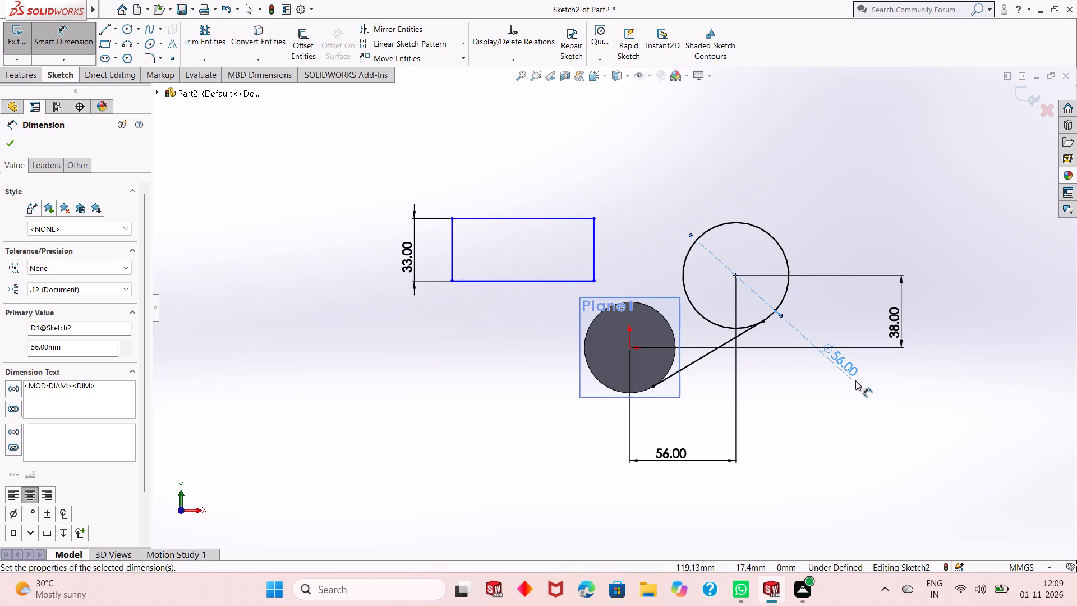
Sketch a larger circle about 84 mm in diameter, concentric with the 56 mm circle.
scroll(727, 306, "down", 3)
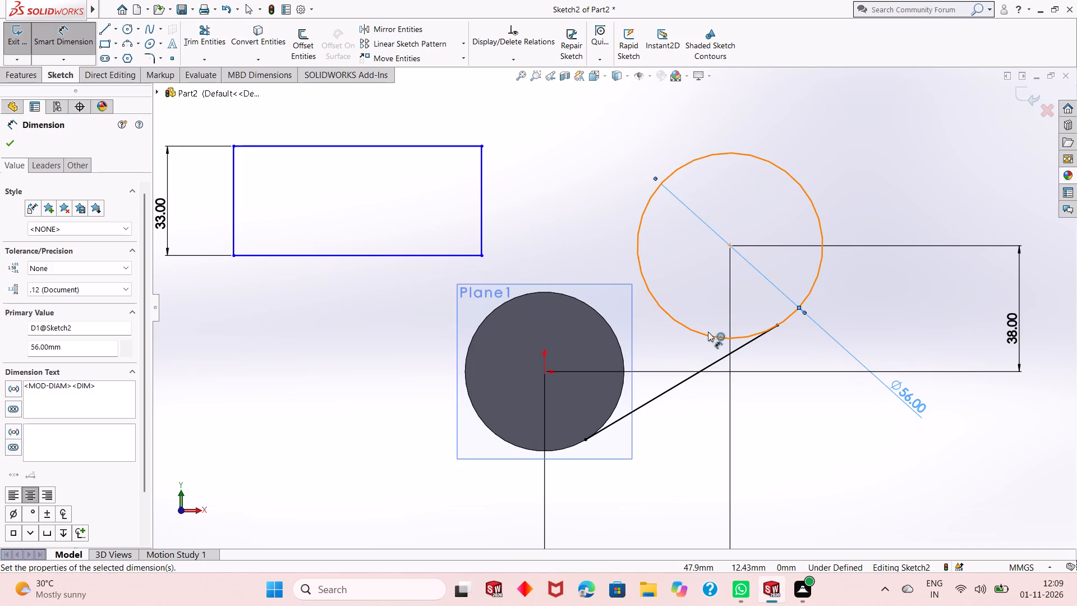
scroll(708, 332, "down", 2)
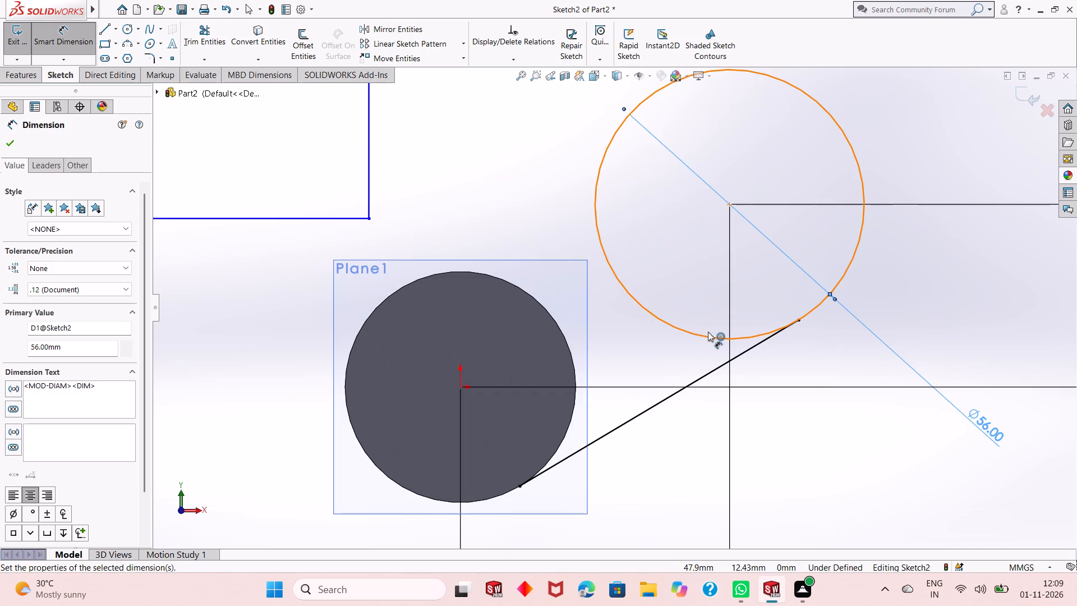
scroll(719, 377, "up", 4)
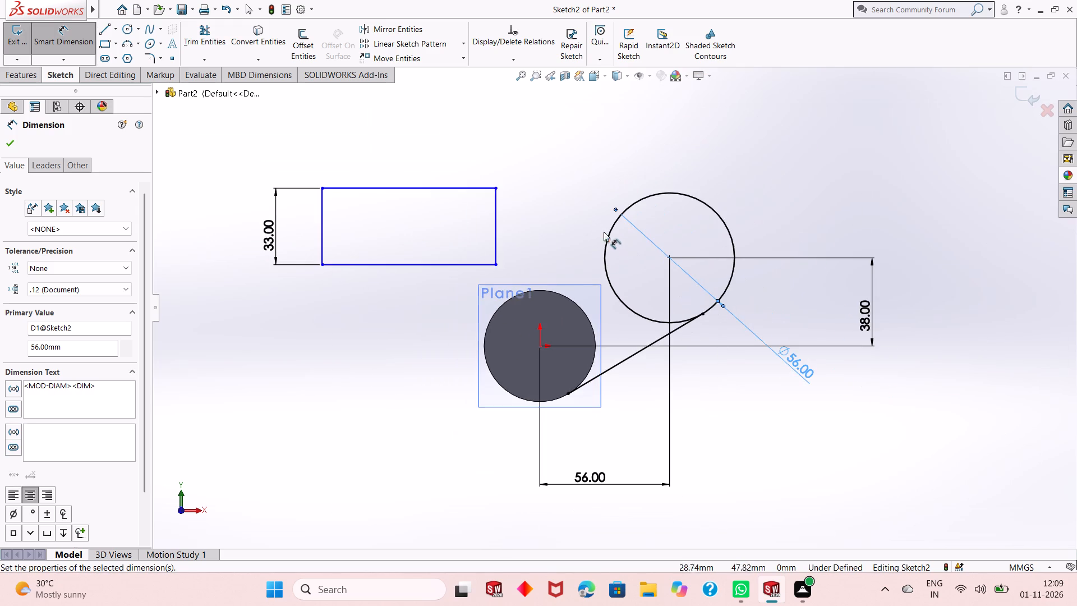
scroll(588, 203, "down", 2)
scroll(656, 310, "up", 1)
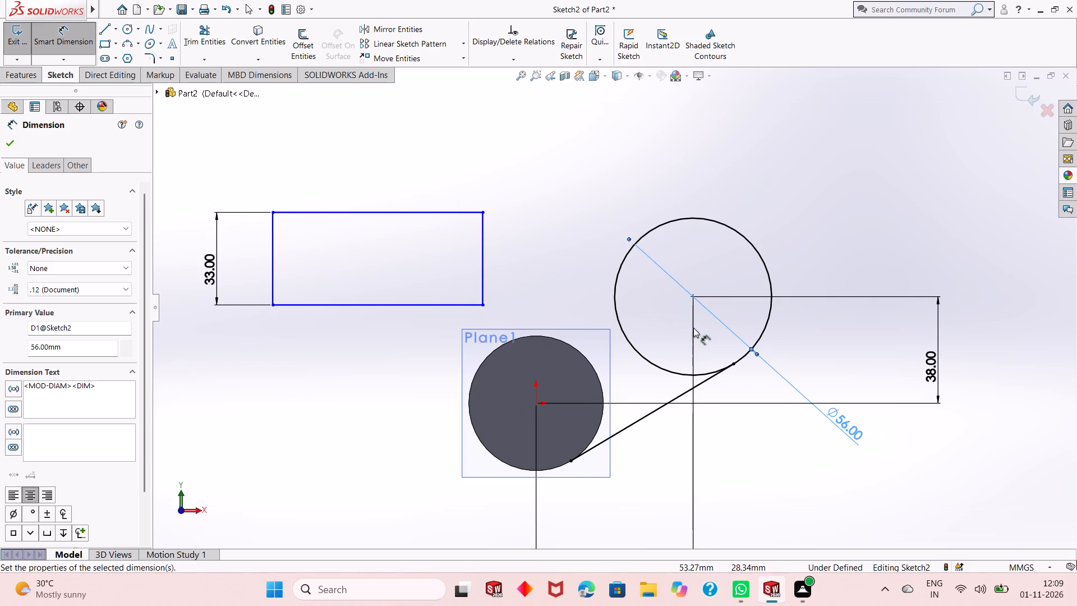
left_click(799, 267)
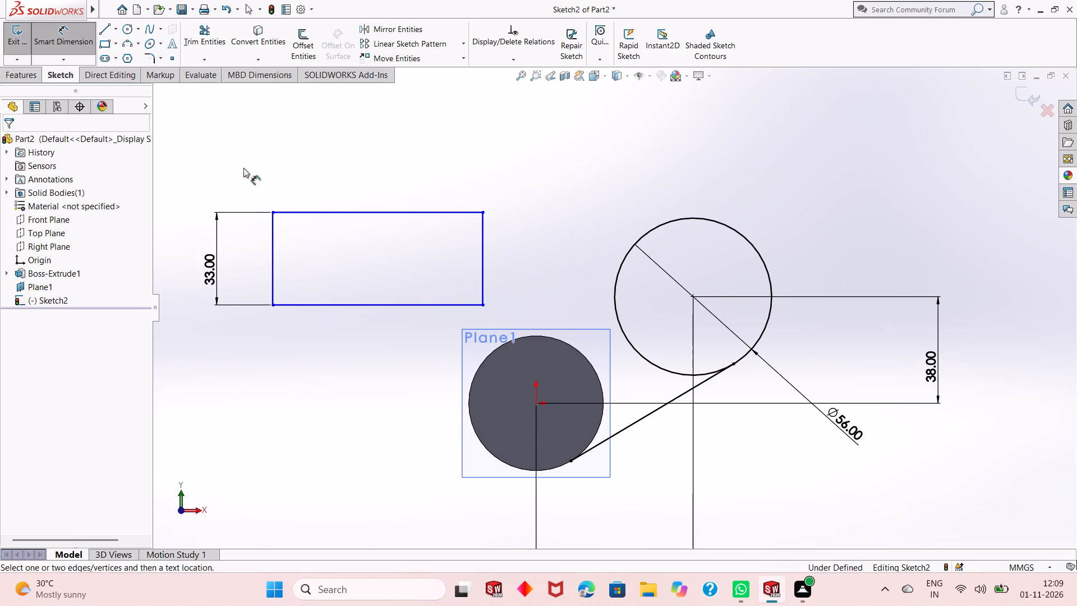
left_click(125, 30)
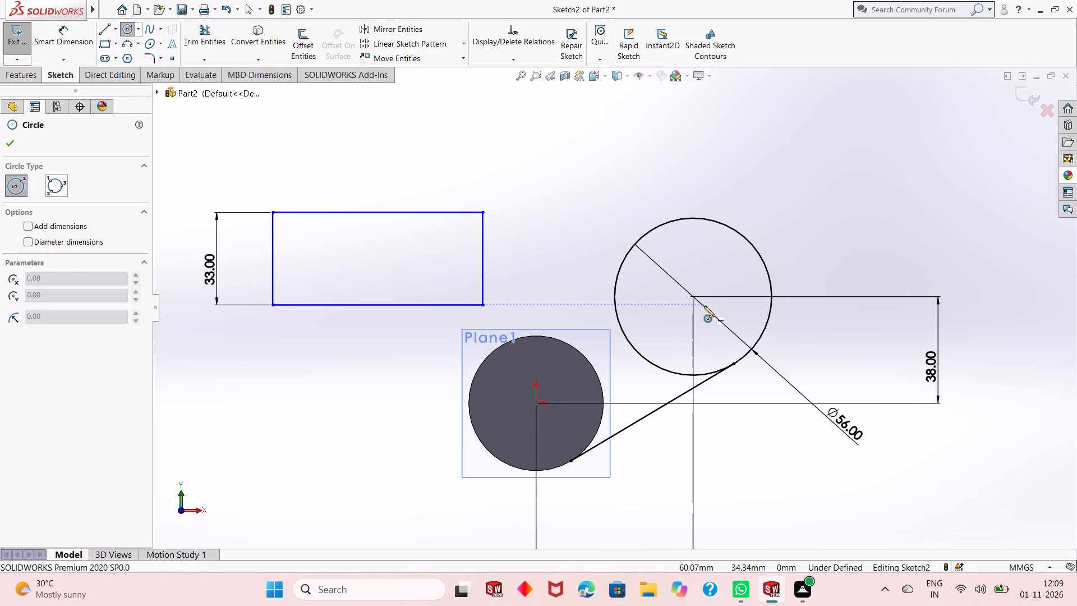
left_click(693, 299)
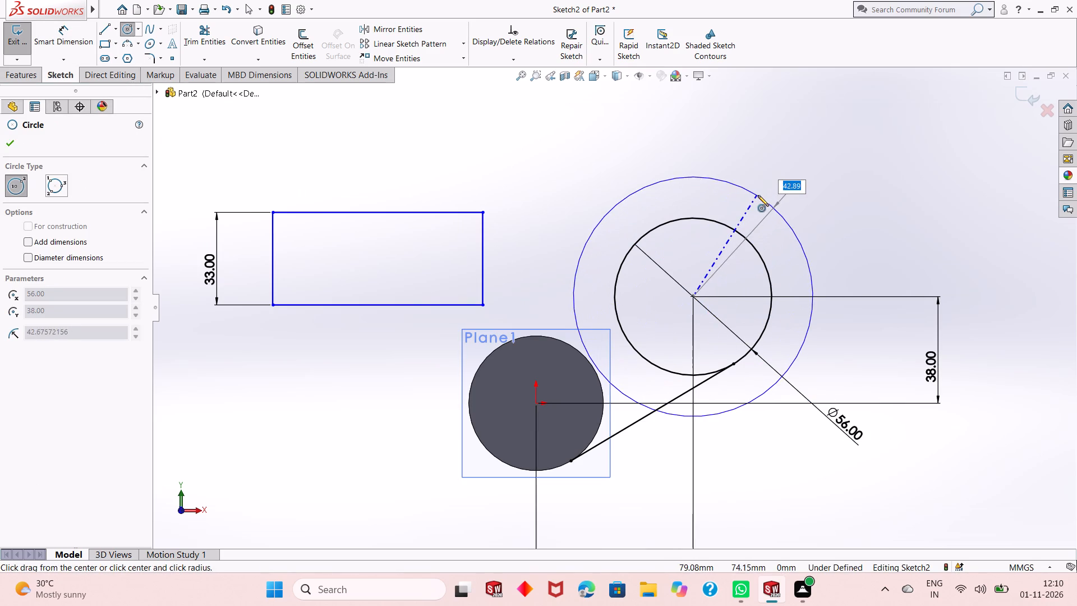
left_click(760, 200)
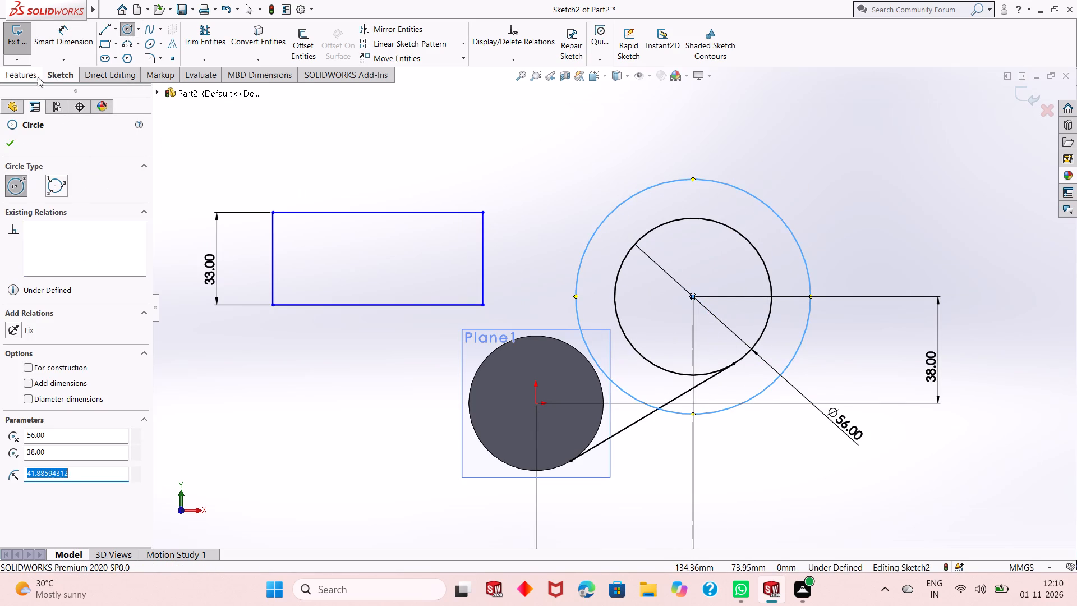
left_click(10, 139)
Dimension the outer concentric circle's diameter as 36+36, giving 72 mm.
left_click(79, 47)
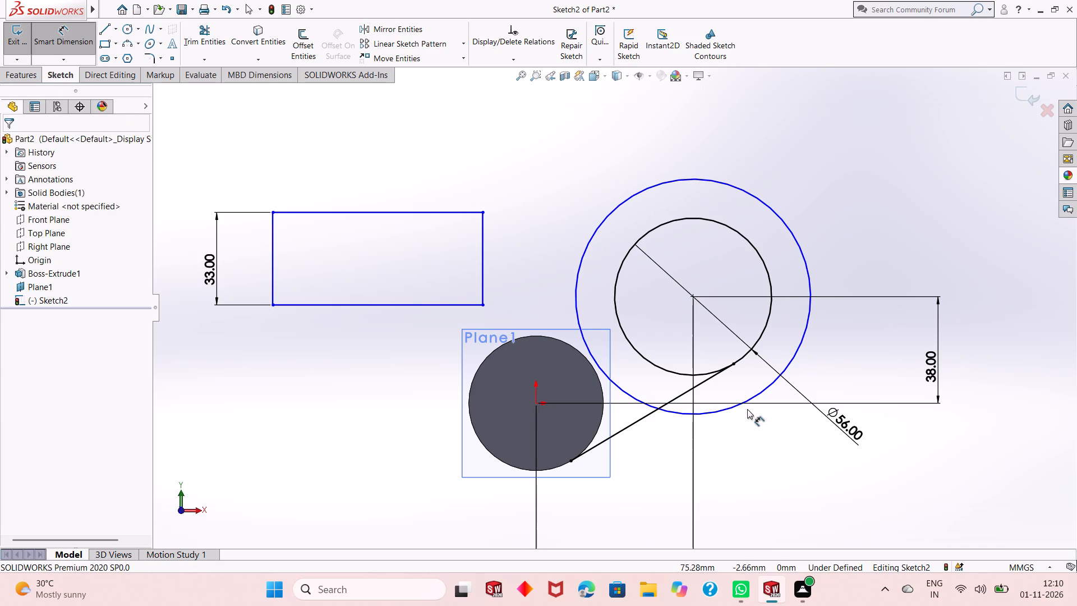
left_click(722, 412)
left_click(890, 495)
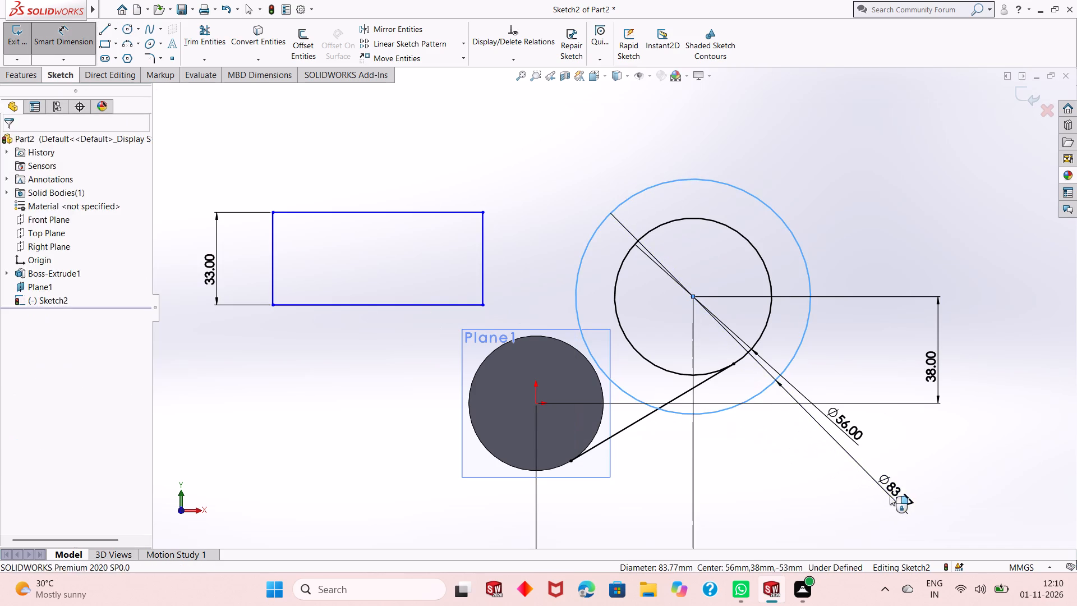
type("36+36")
key("Return")
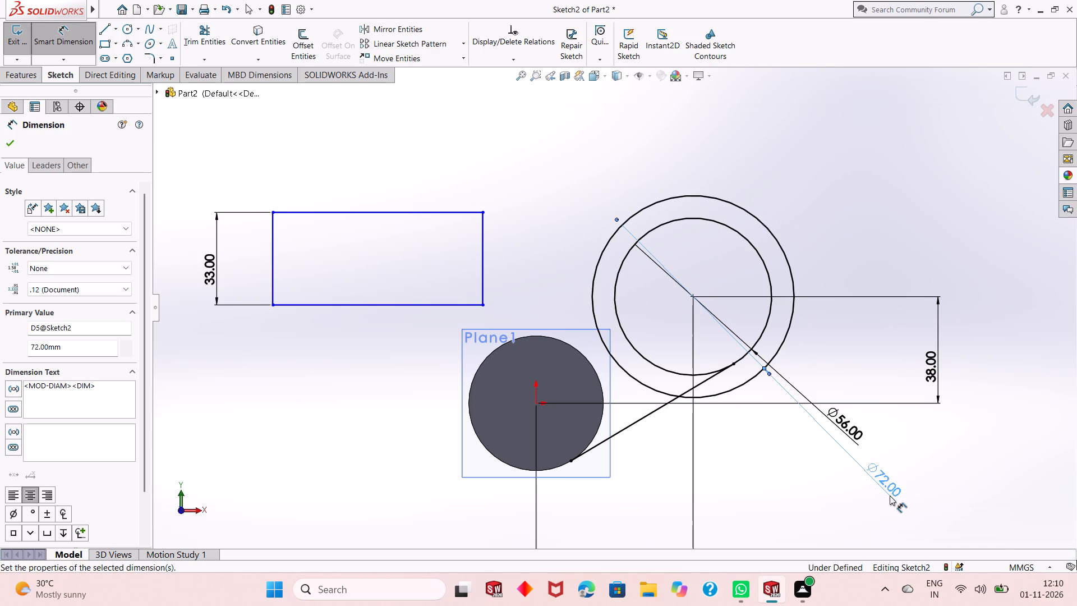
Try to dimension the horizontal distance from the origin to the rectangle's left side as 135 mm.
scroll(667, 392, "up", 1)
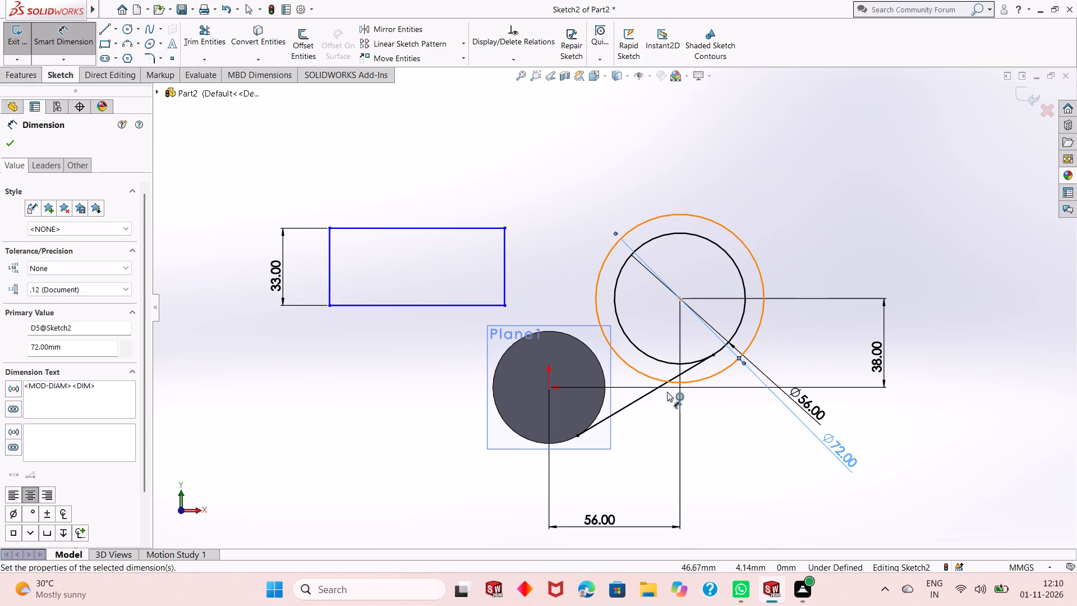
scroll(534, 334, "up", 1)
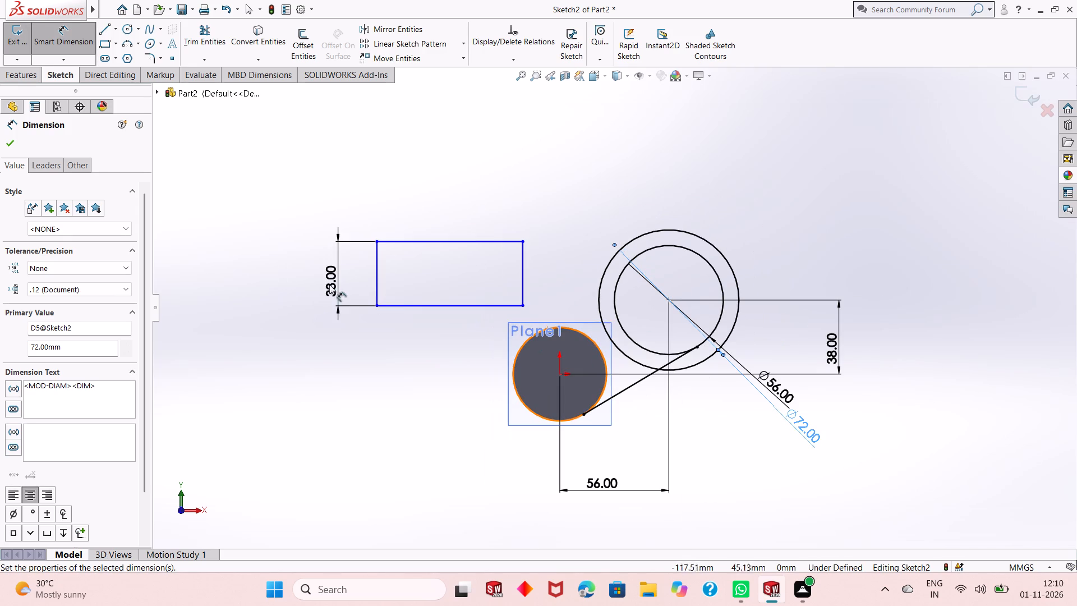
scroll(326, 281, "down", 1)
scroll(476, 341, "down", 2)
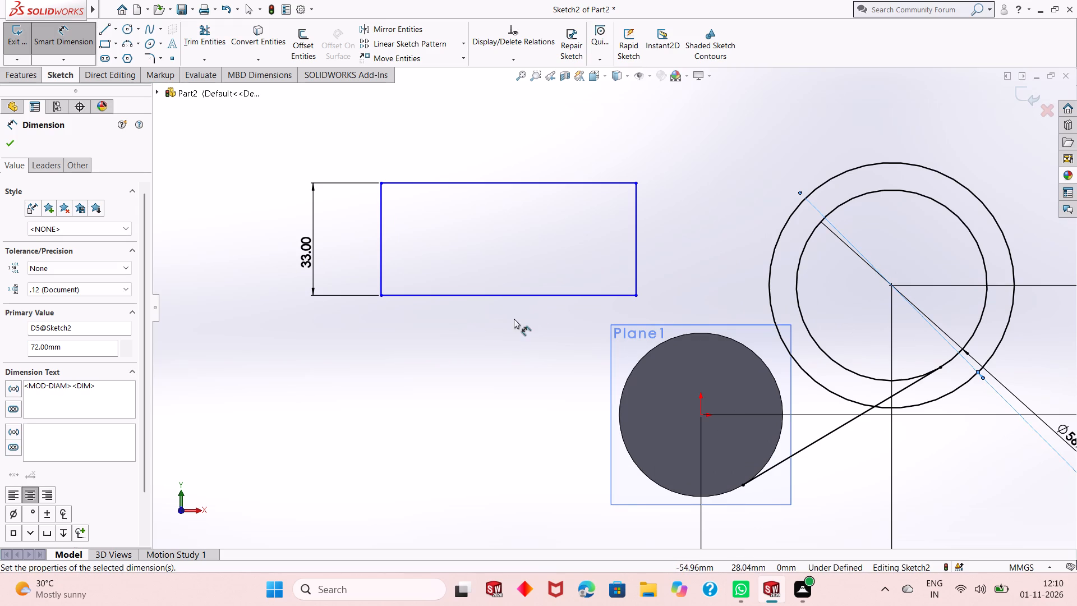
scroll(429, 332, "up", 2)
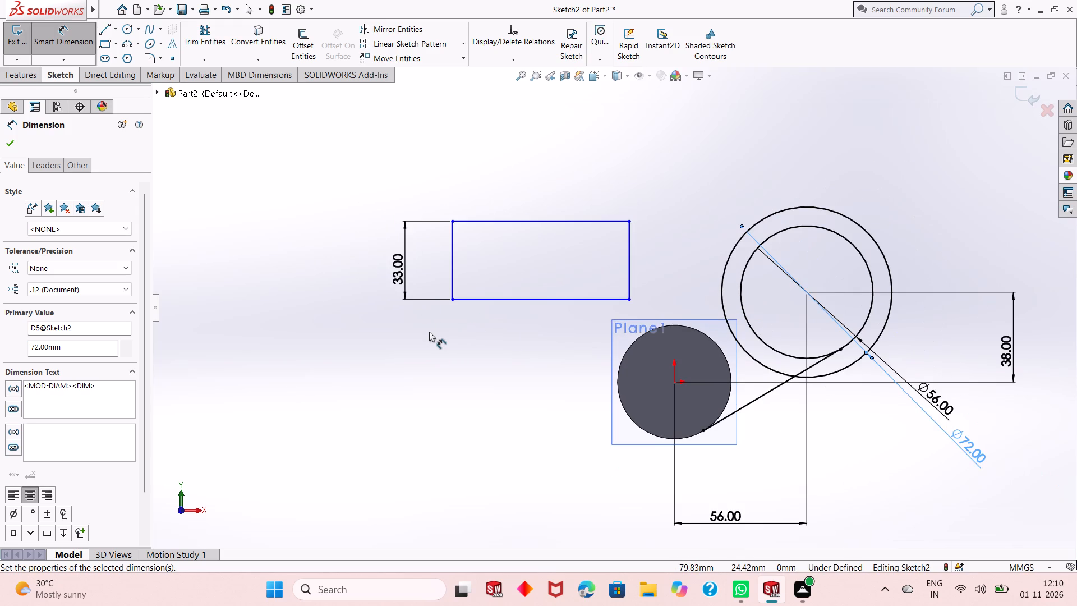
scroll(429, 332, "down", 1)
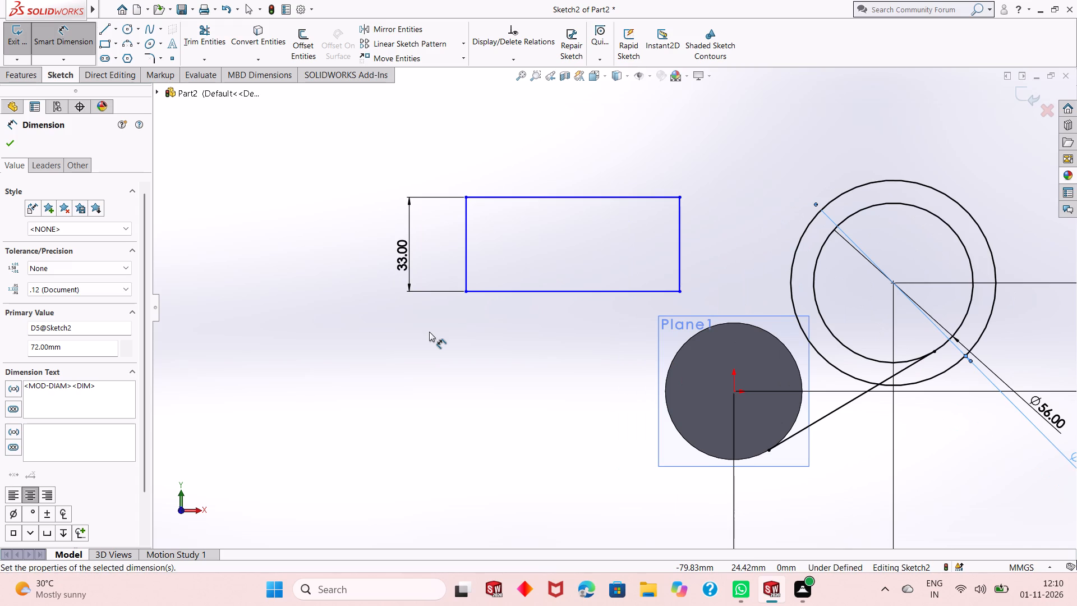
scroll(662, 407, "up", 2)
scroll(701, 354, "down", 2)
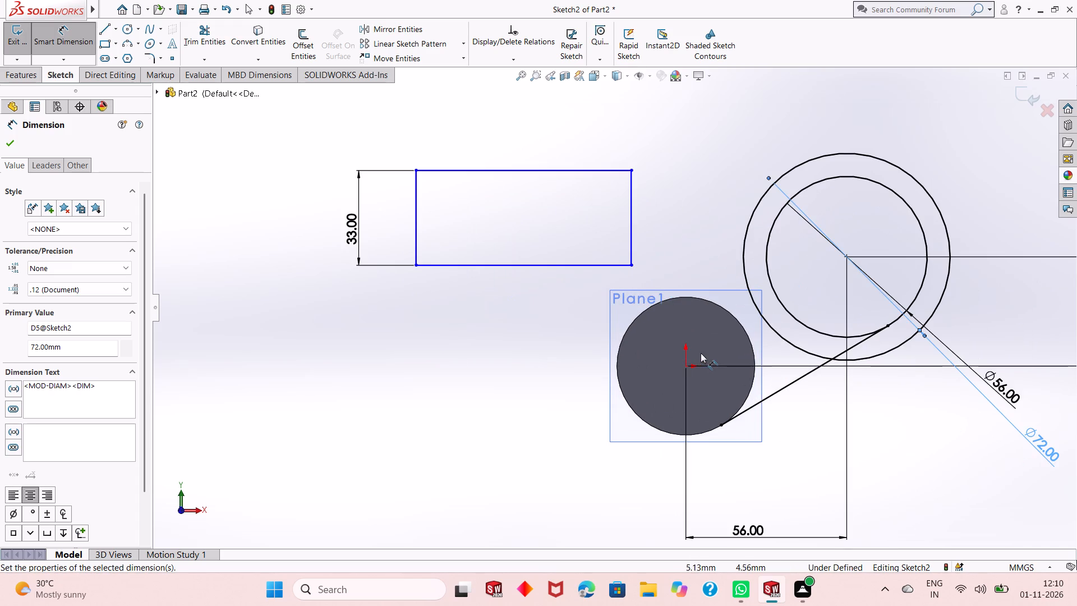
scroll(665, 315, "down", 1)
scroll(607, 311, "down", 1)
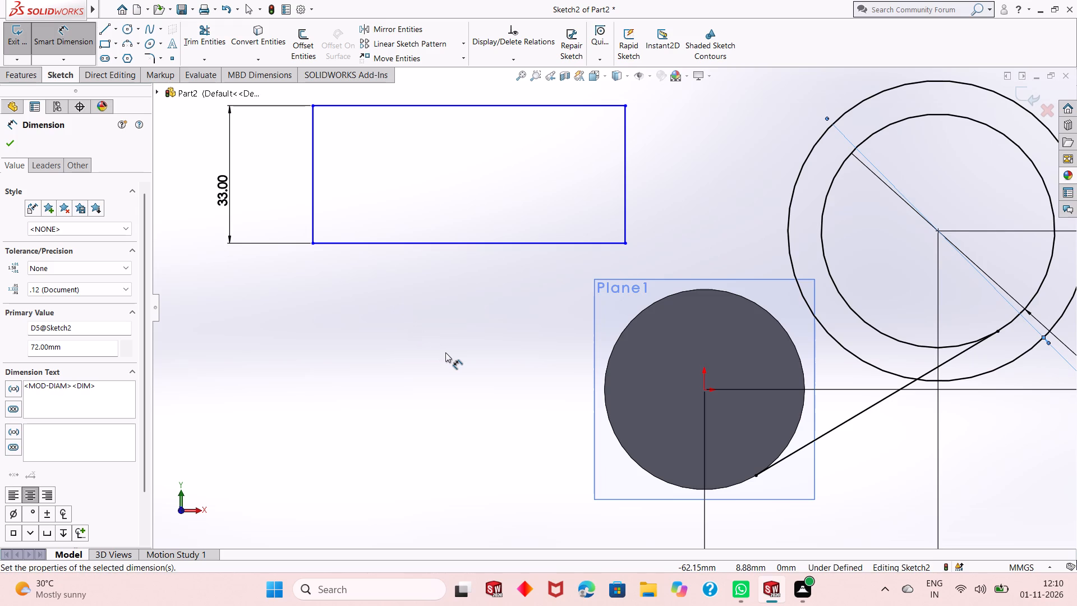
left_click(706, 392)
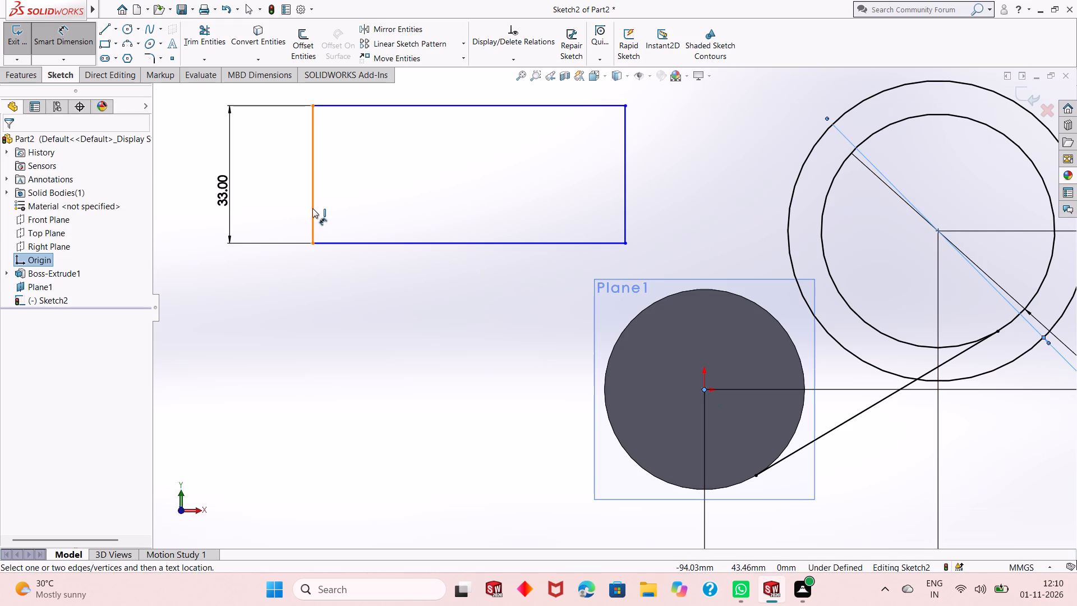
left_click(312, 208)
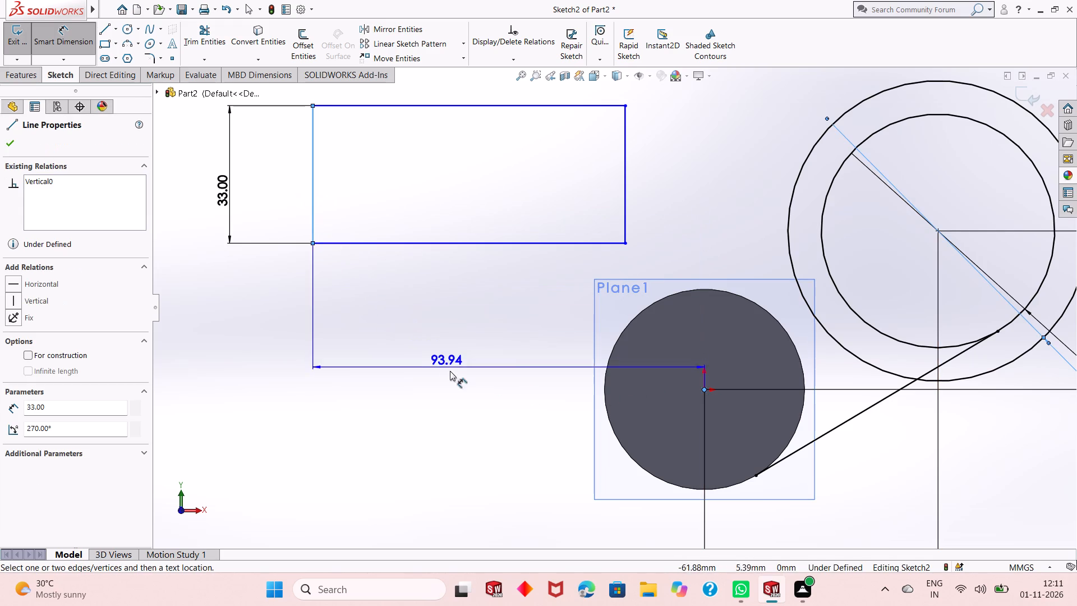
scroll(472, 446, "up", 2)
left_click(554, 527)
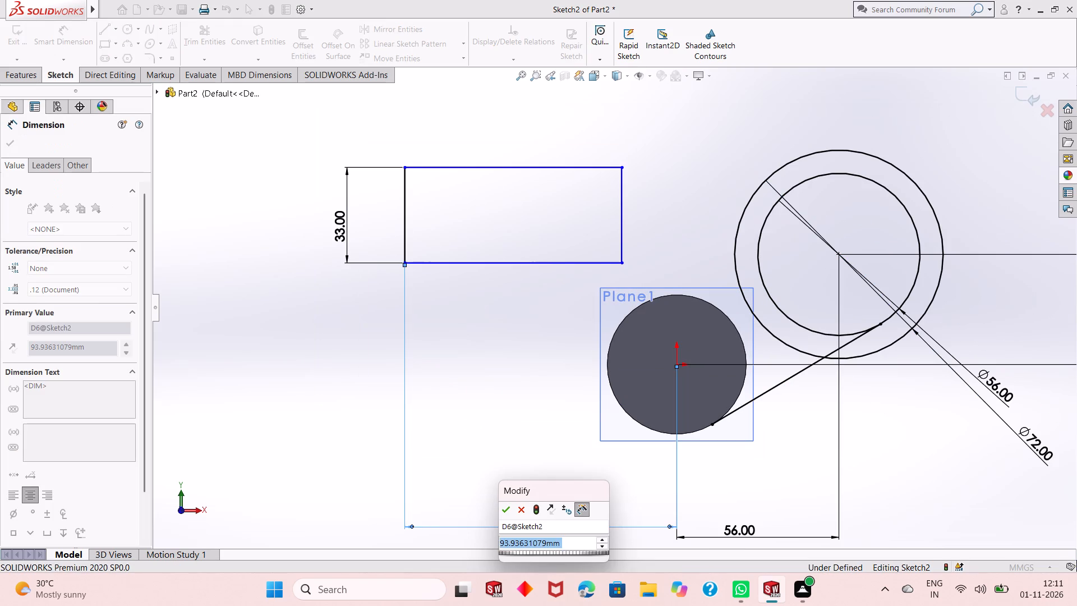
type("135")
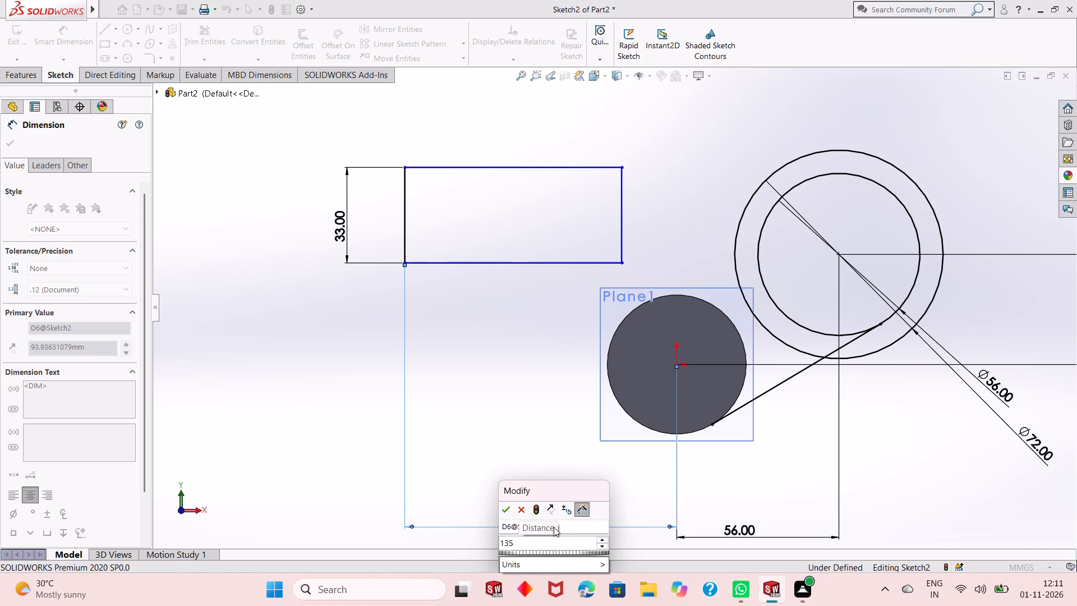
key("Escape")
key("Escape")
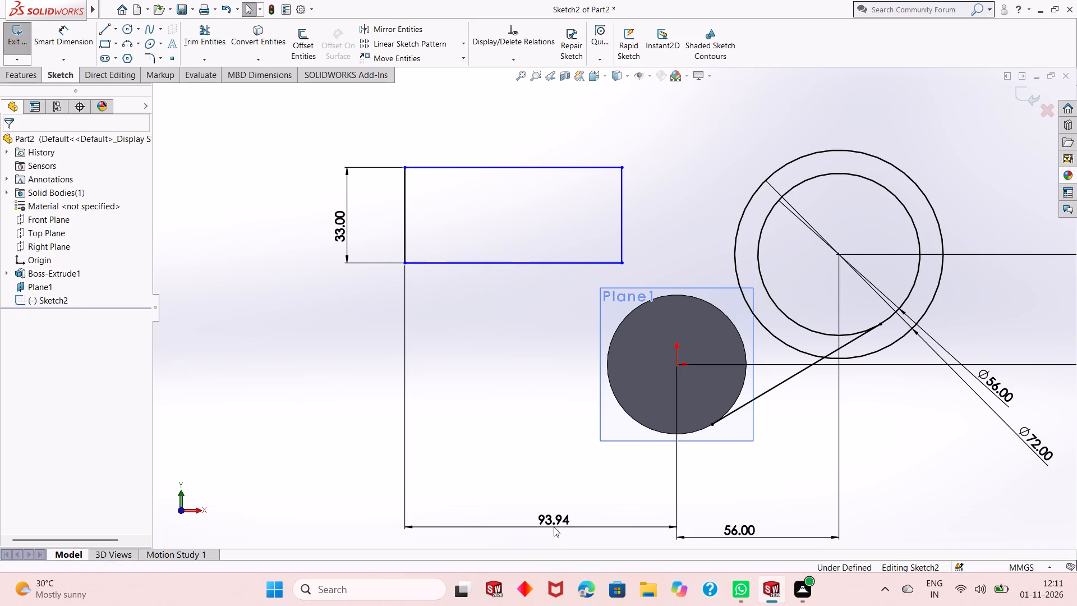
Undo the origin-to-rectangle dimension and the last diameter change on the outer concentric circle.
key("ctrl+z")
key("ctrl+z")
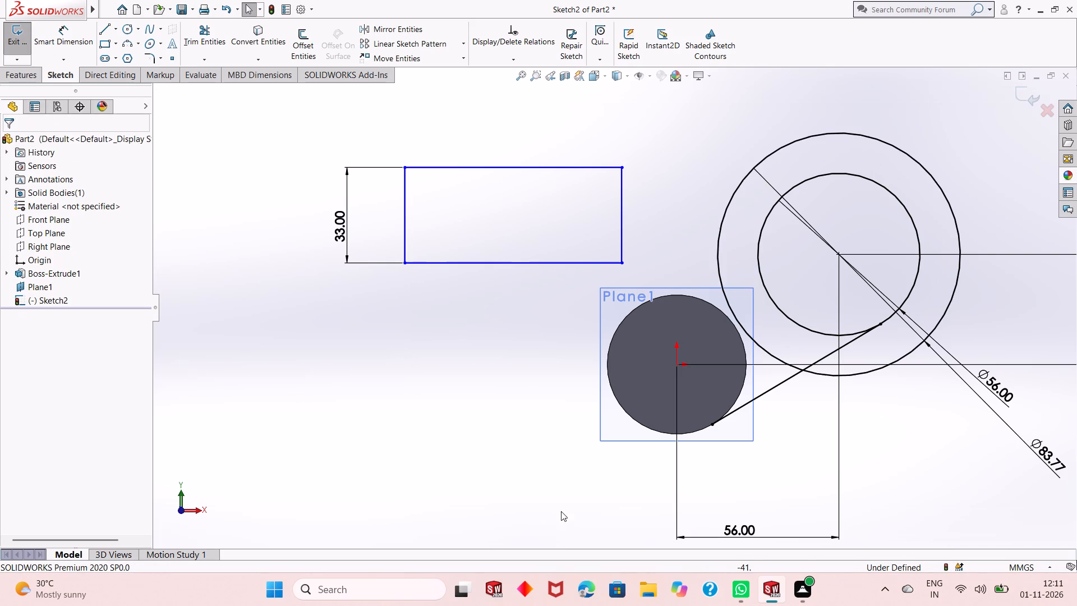
Set the outer concentric circle's diameter to 36+36, giving 72 mm.
double_click(1037, 460)
type("36+36")
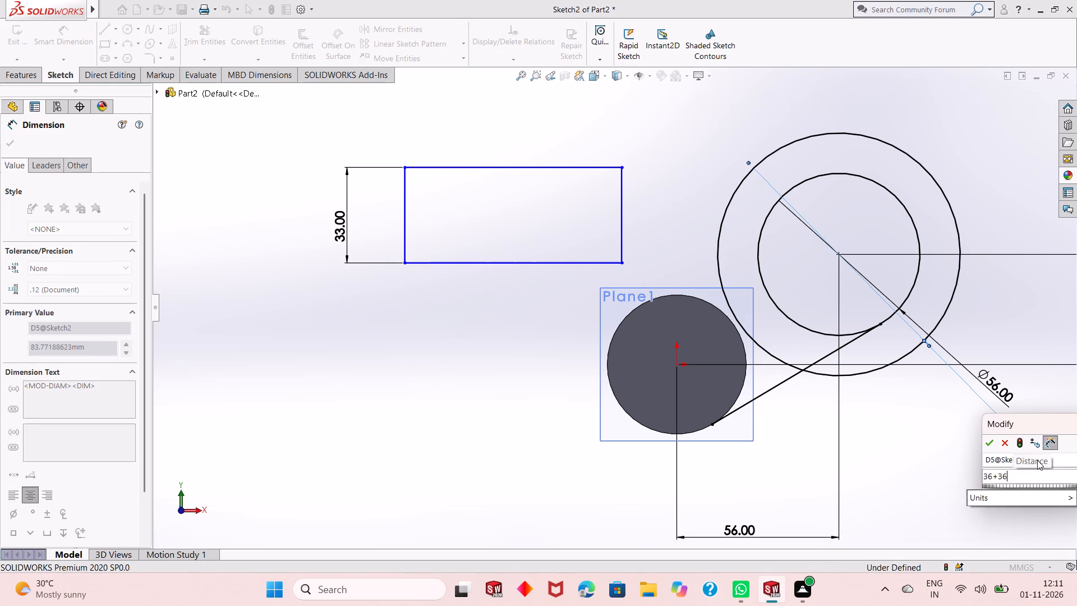
key("Return")
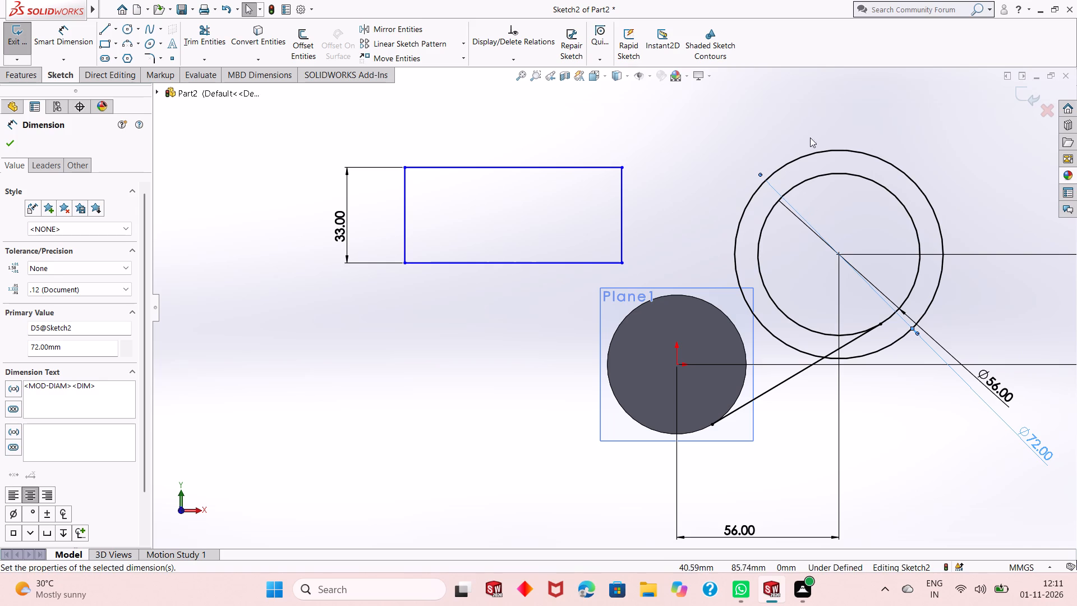
Dimension the horizontal distance from the concentric circles' centre to the rectangle's left side as 135 mm.
scroll(401, 273, "up", 2)
scroll(813, 299, "down", 2)
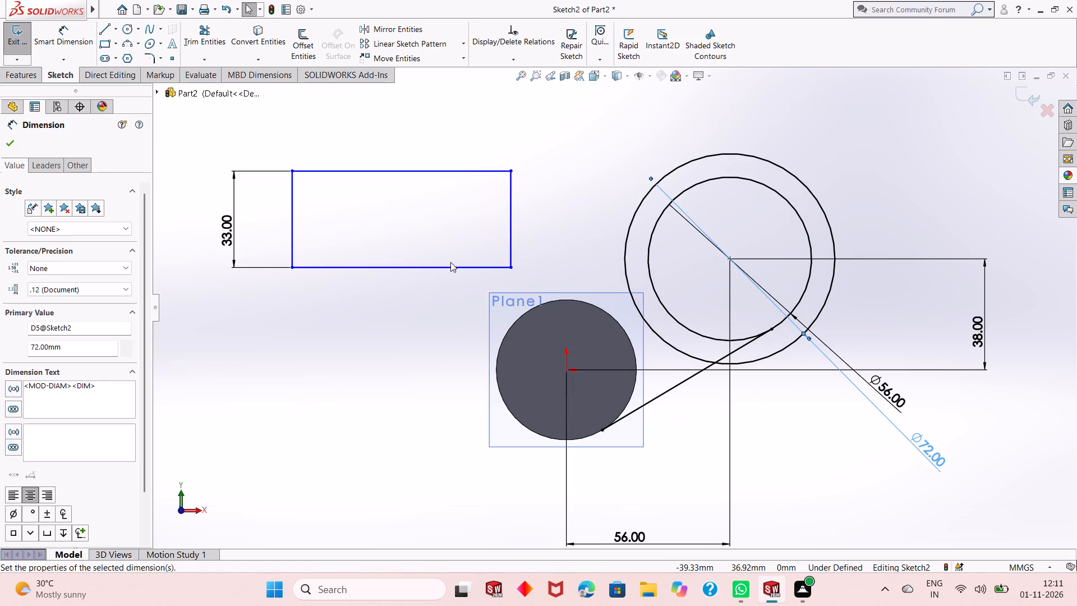
scroll(450, 262, "up", 2)
left_click(7, 146)
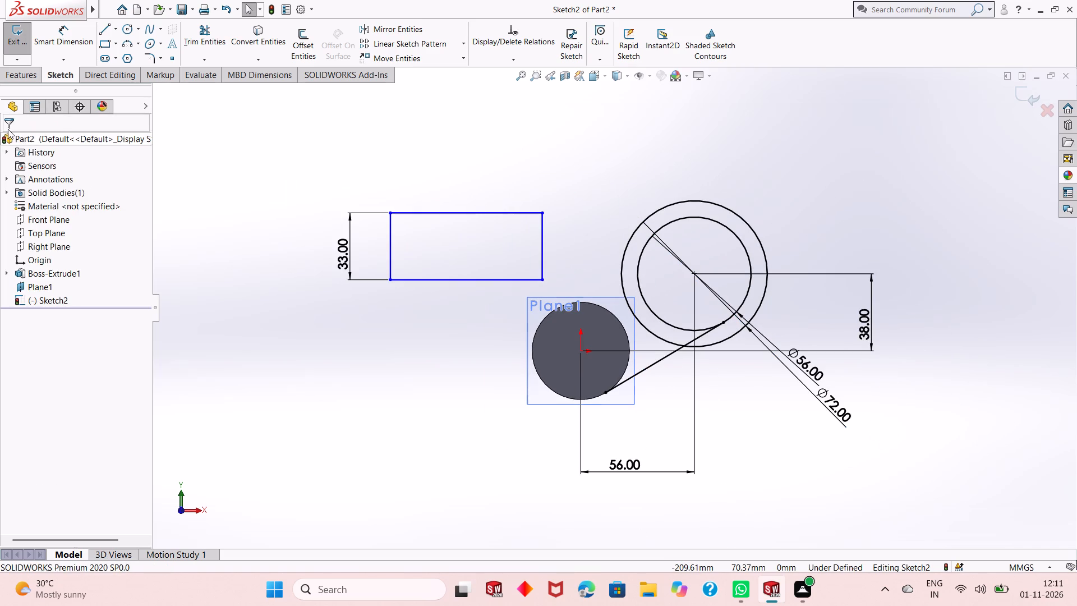
left_click(70, 31)
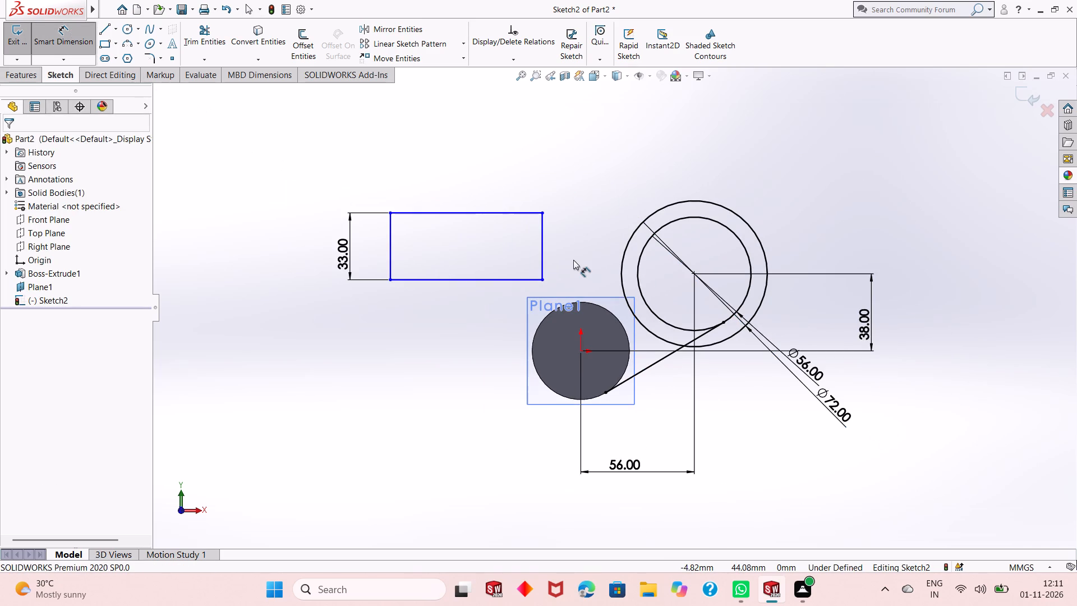
left_click(695, 273)
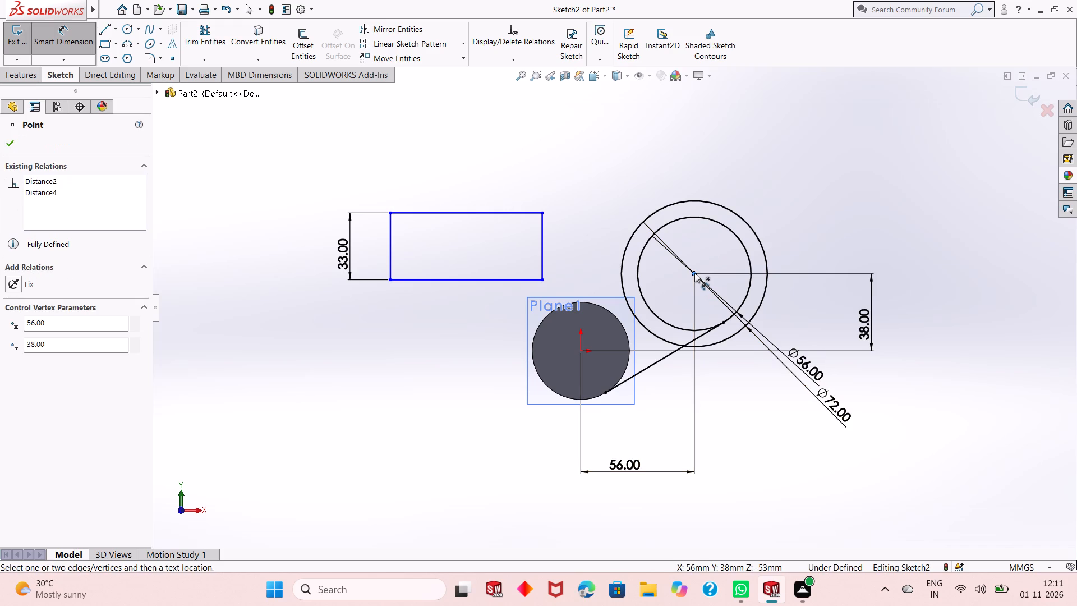
left_click(389, 230)
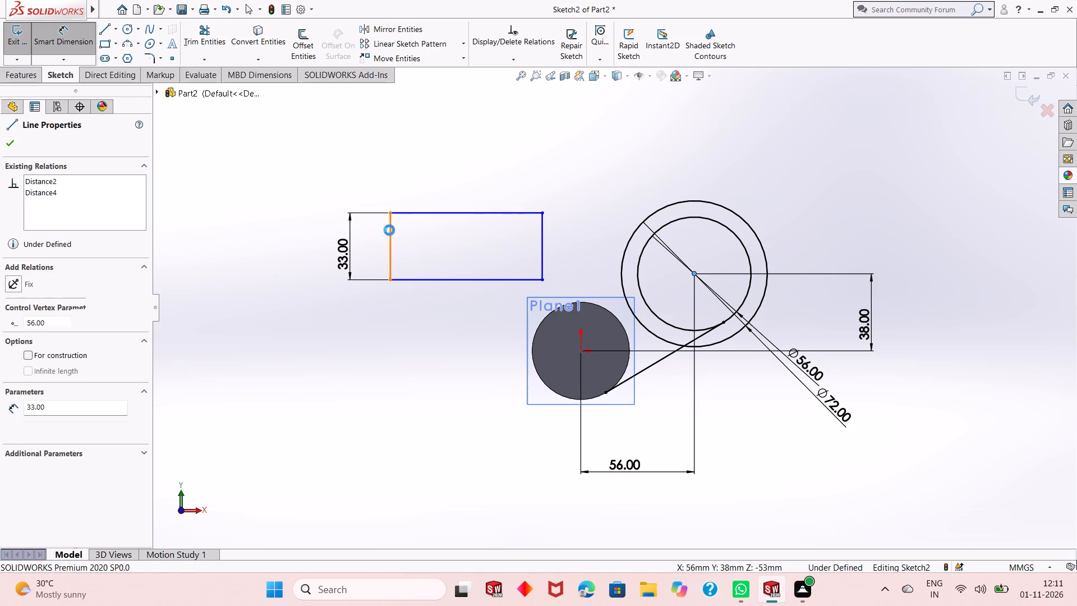
left_click(484, 121)
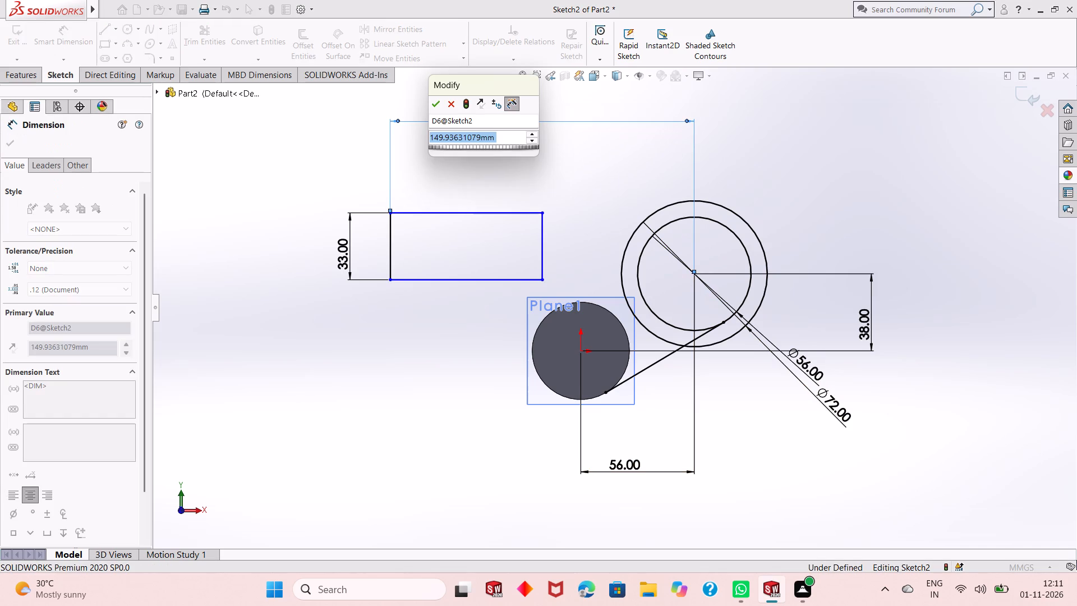
type("135")
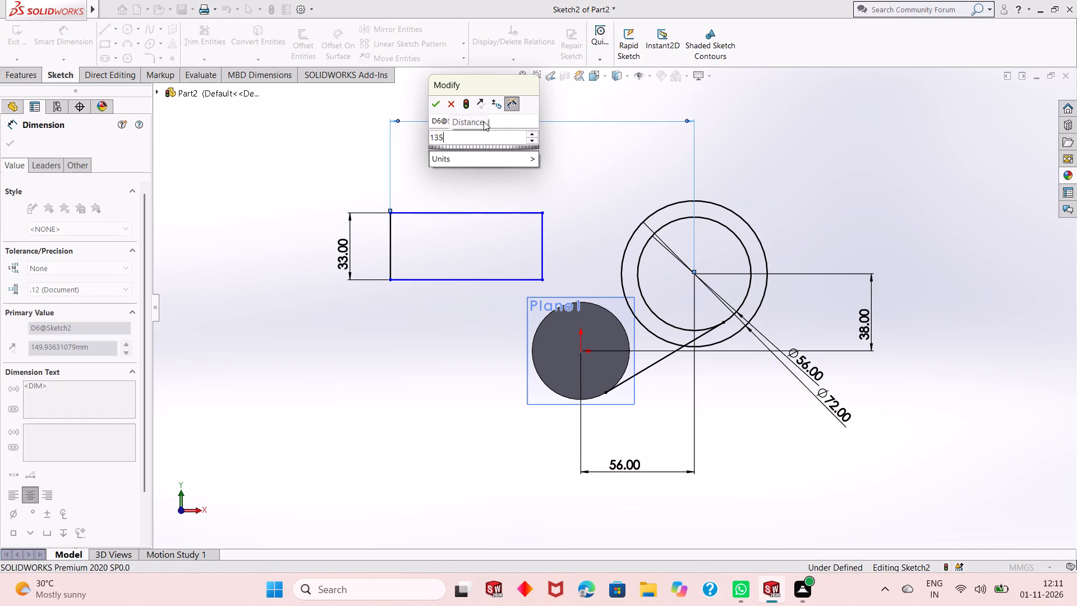
key("Return")
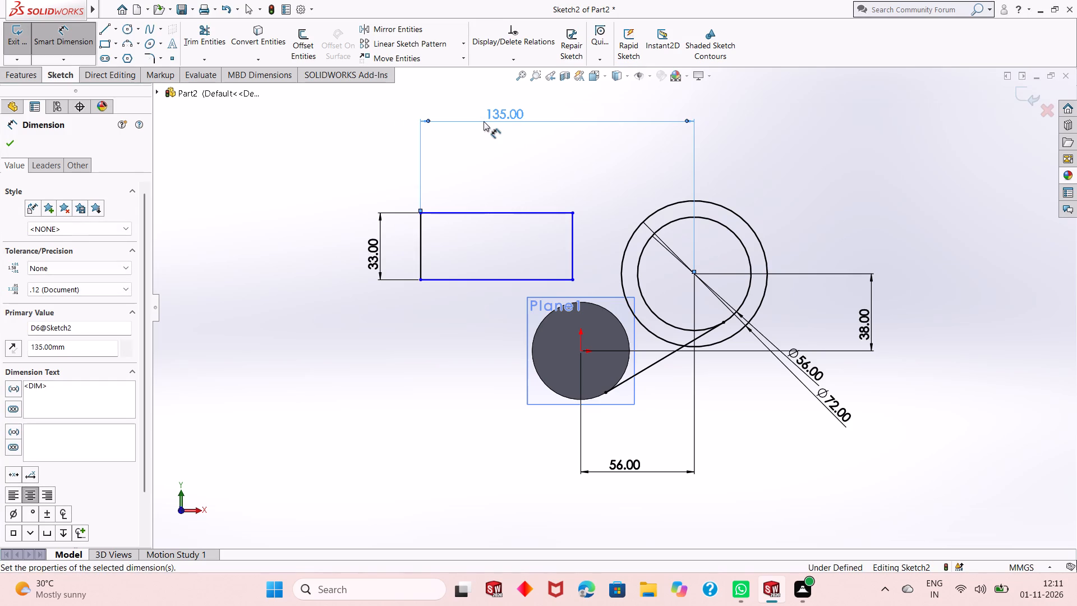
Dimension the vertical distance from the rectangle's top edge to the concentric circles' centre as 41 mm.
scroll(447, 235, "up", 2)
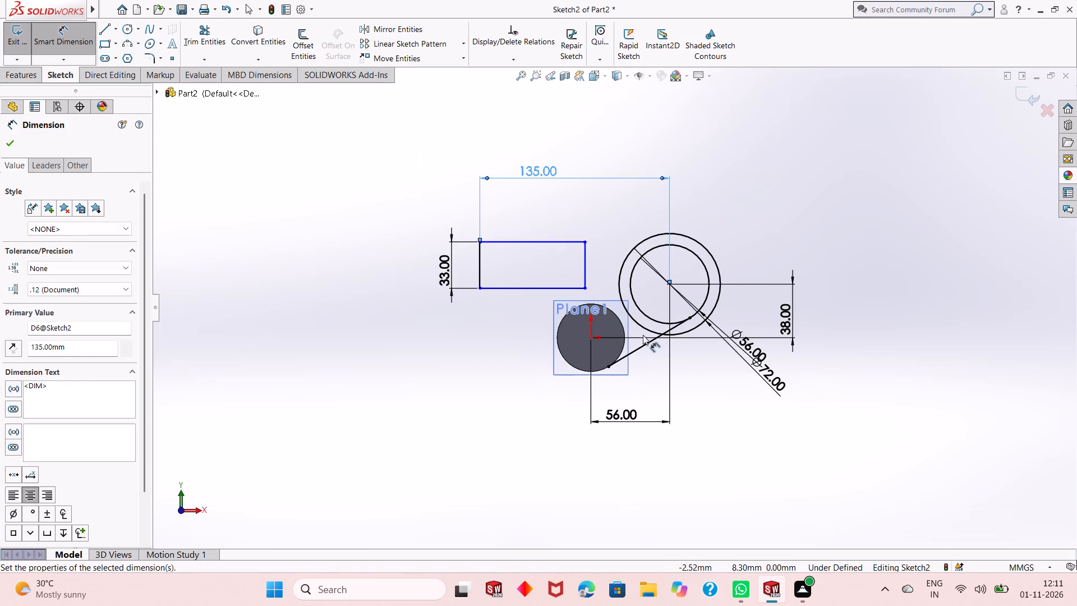
scroll(658, 339, "down", 1)
scroll(543, 306, "down", 1)
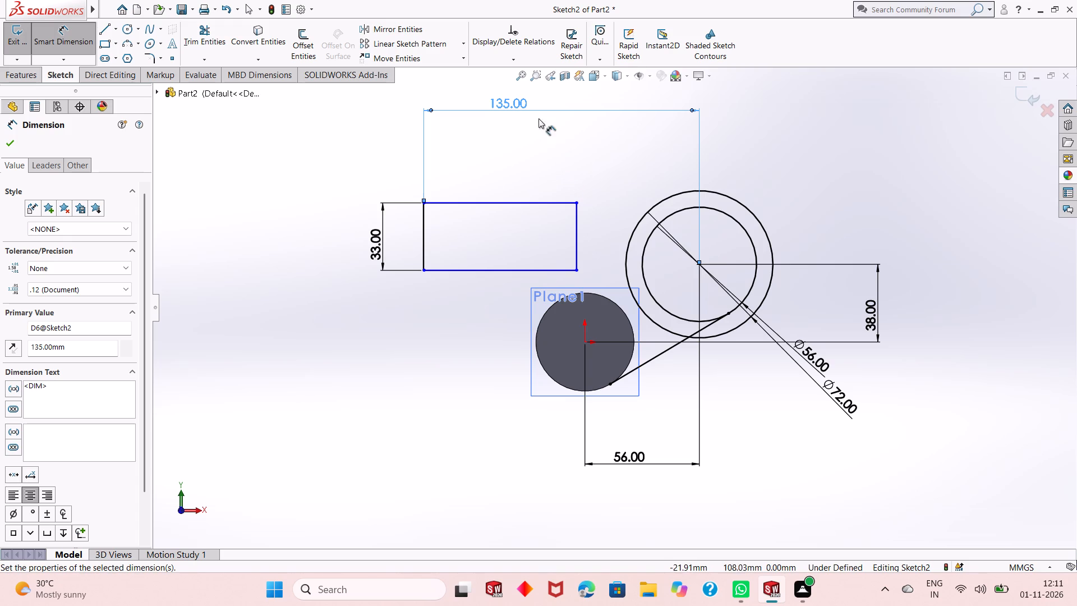
left_click(531, 203)
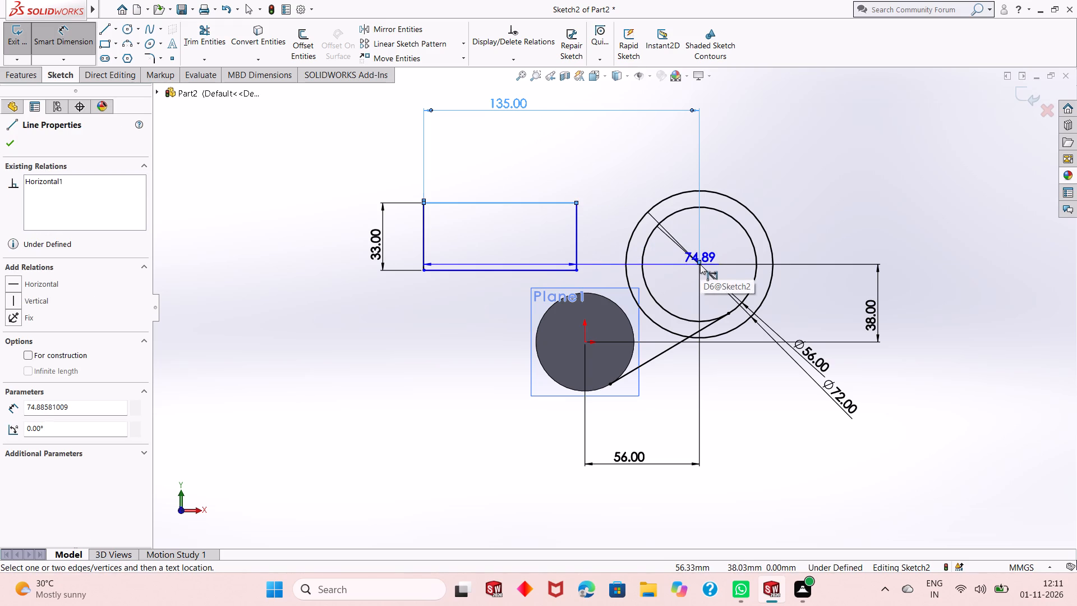
left_click(697, 264)
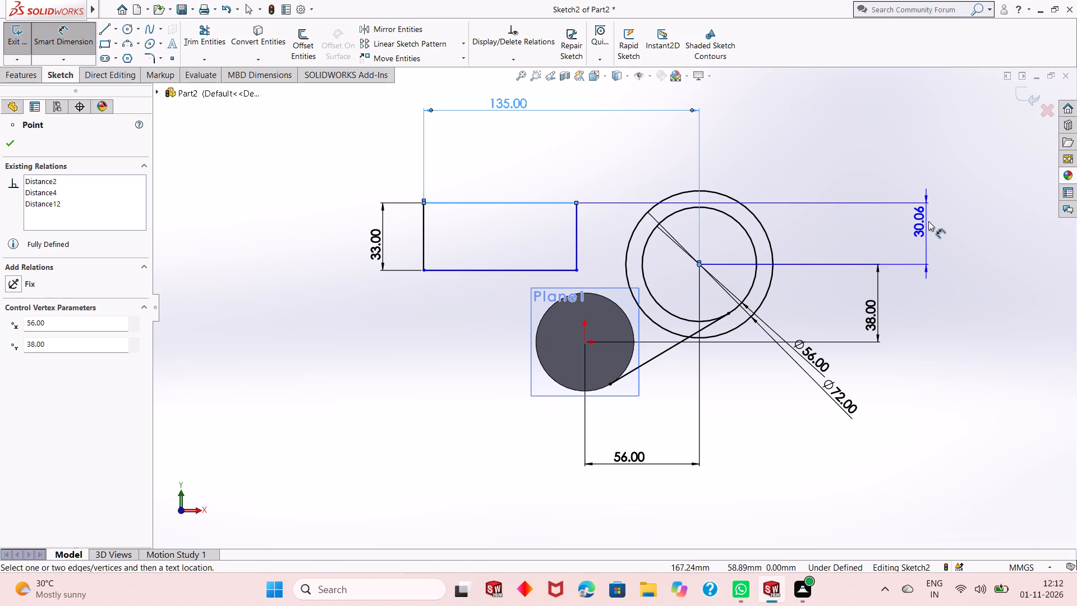
left_click(928, 221)
type("41")
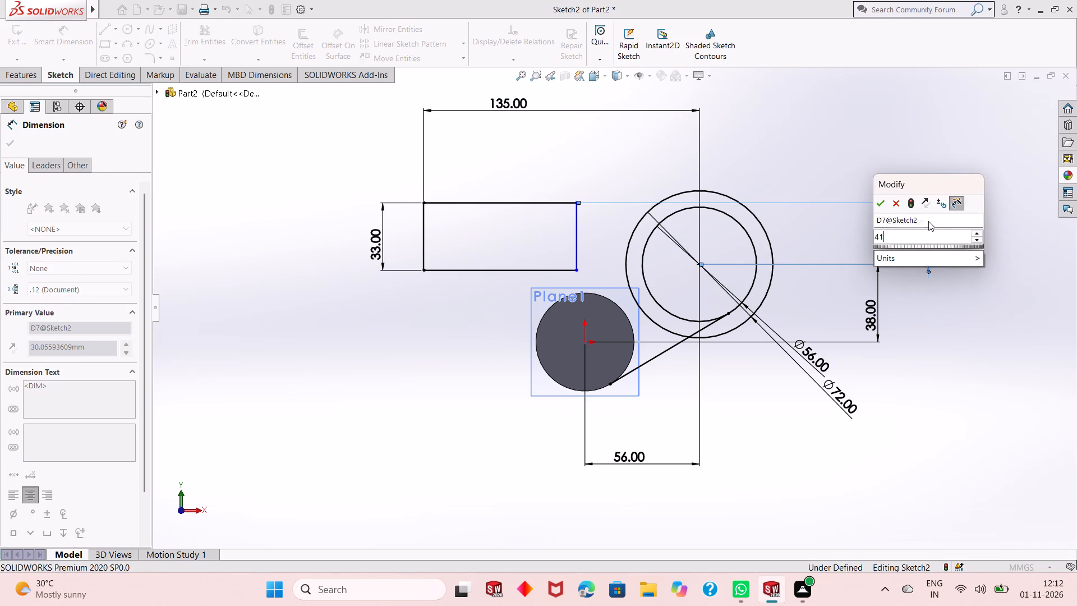
key("Return")
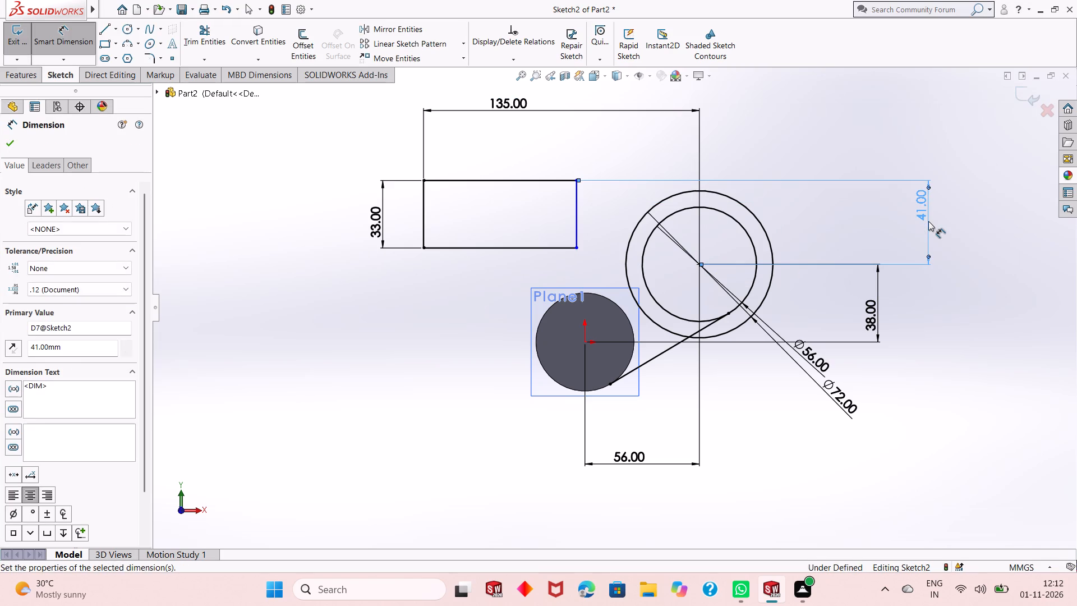
Dimension the length of the rectangle's bottom edge as 90 mm.
left_click(497, 249)
left_click(490, 278)
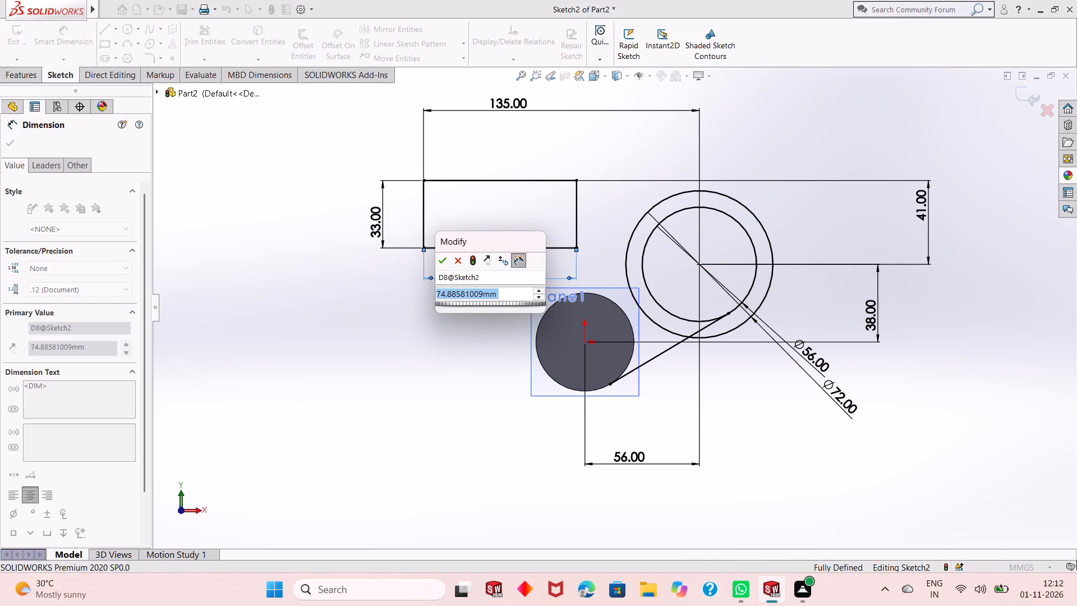
type("90")
key("Return")
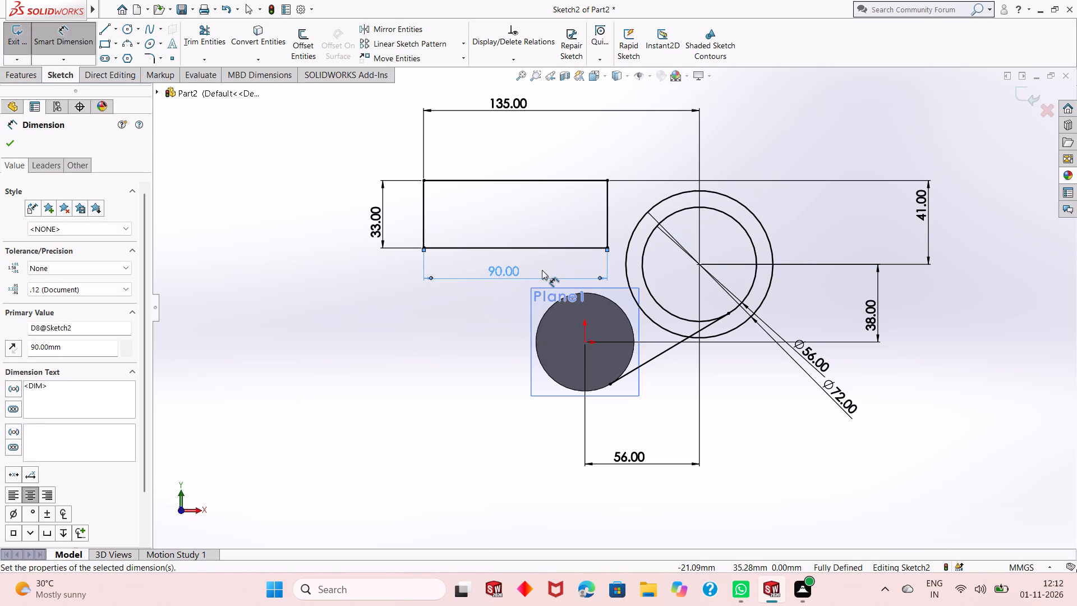
left_click(311, 254)
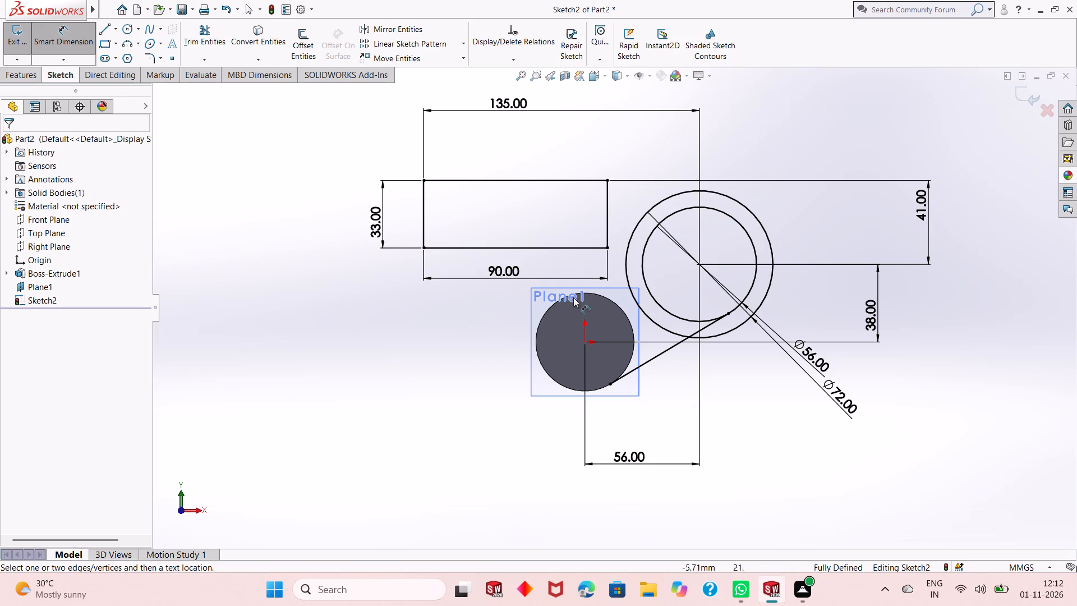
Sketch a vertical line about 36 mm long upward from the leftmost point of the cylinder's circular edge.
scroll(478, 302, "down", 2)
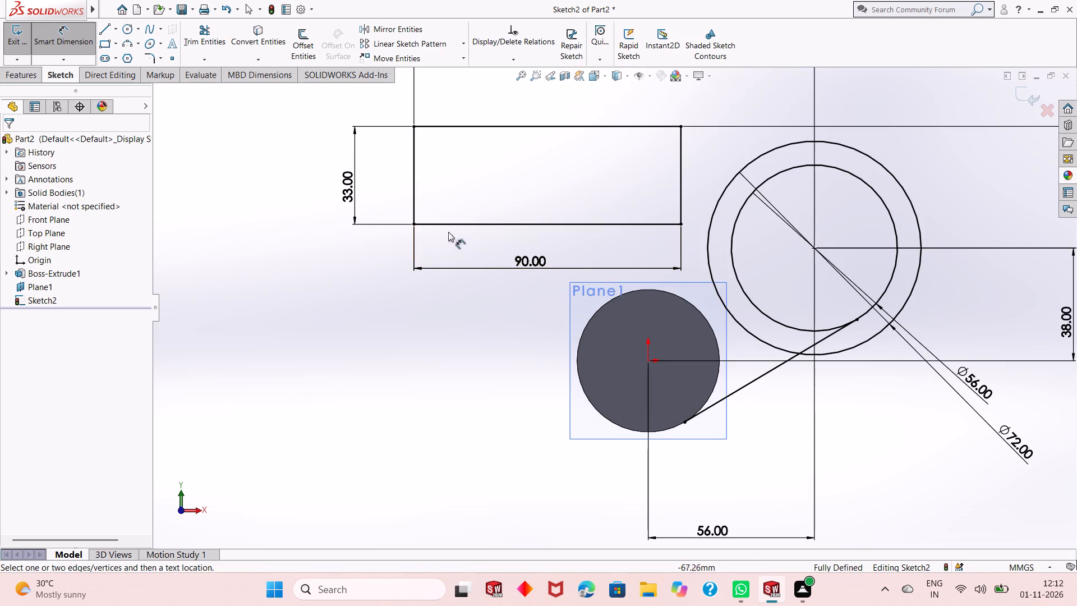
left_click(103, 30)
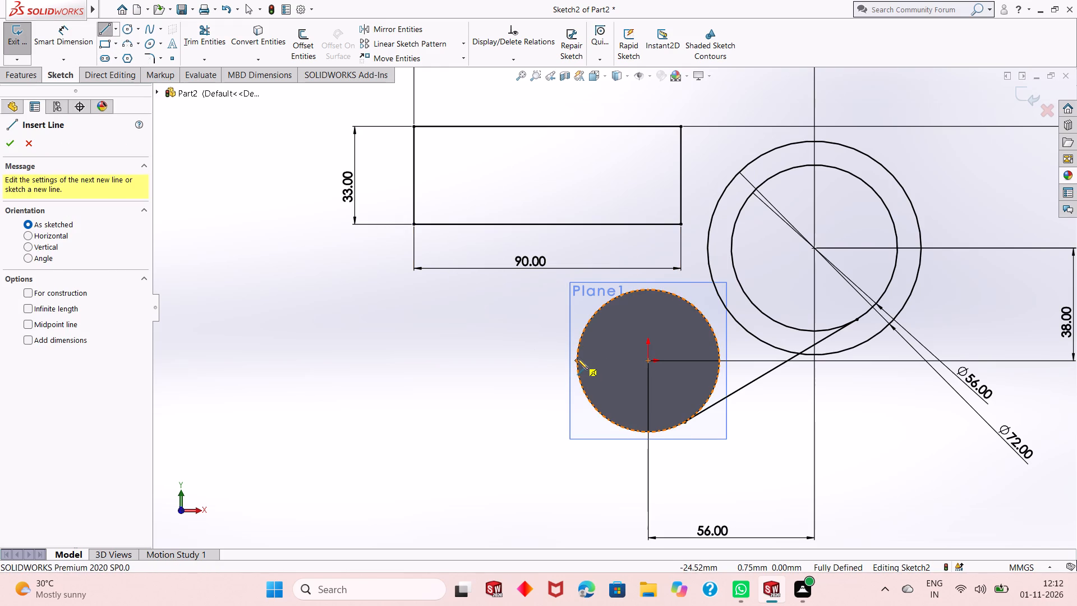
left_click(577, 359)
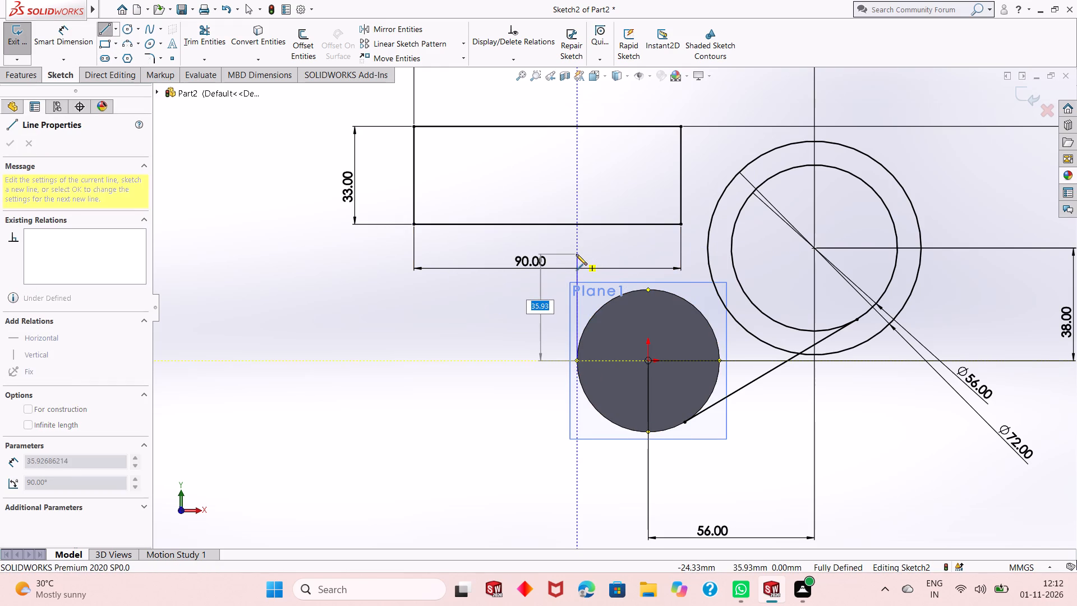
left_click(576, 254)
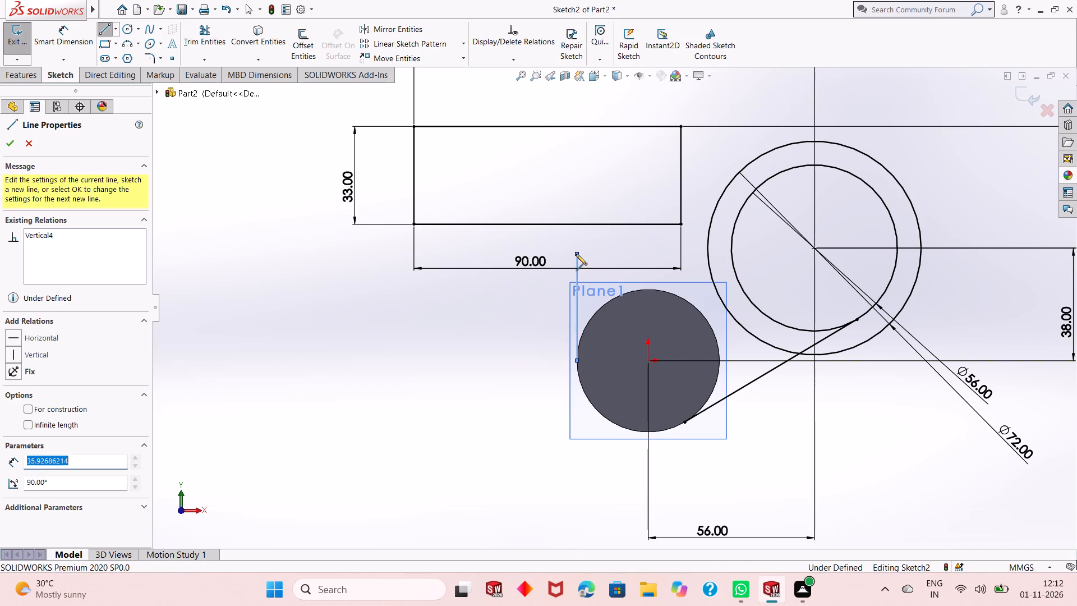
right_click(576, 255)
left_click(595, 263)
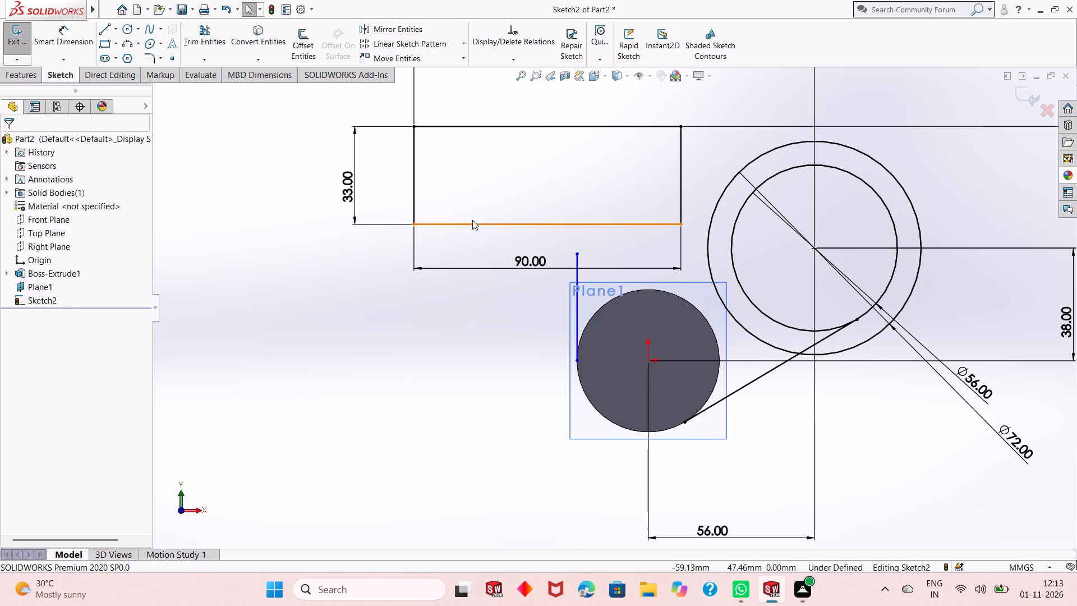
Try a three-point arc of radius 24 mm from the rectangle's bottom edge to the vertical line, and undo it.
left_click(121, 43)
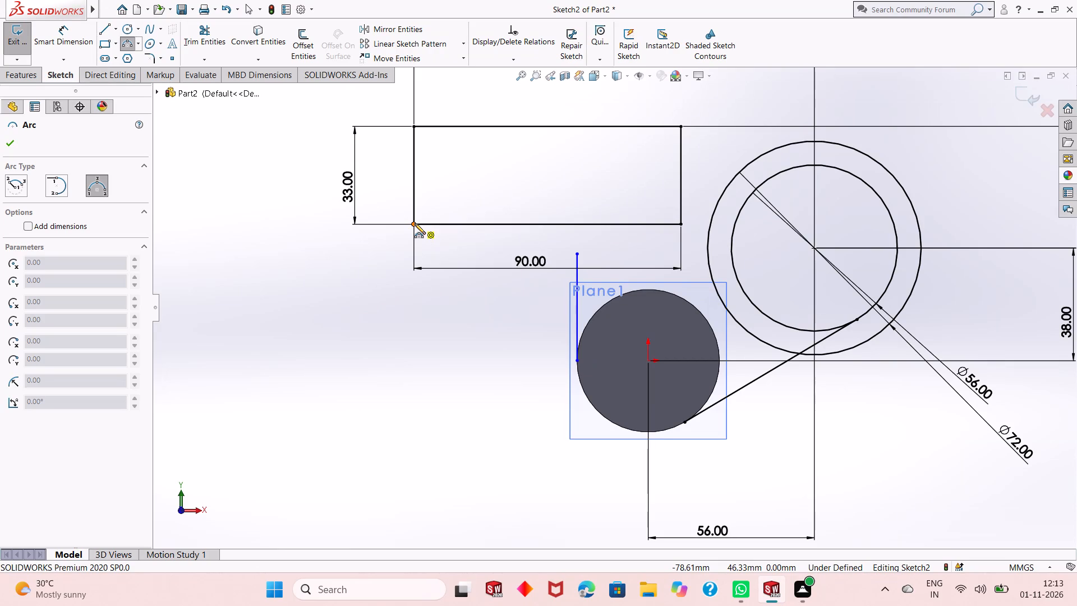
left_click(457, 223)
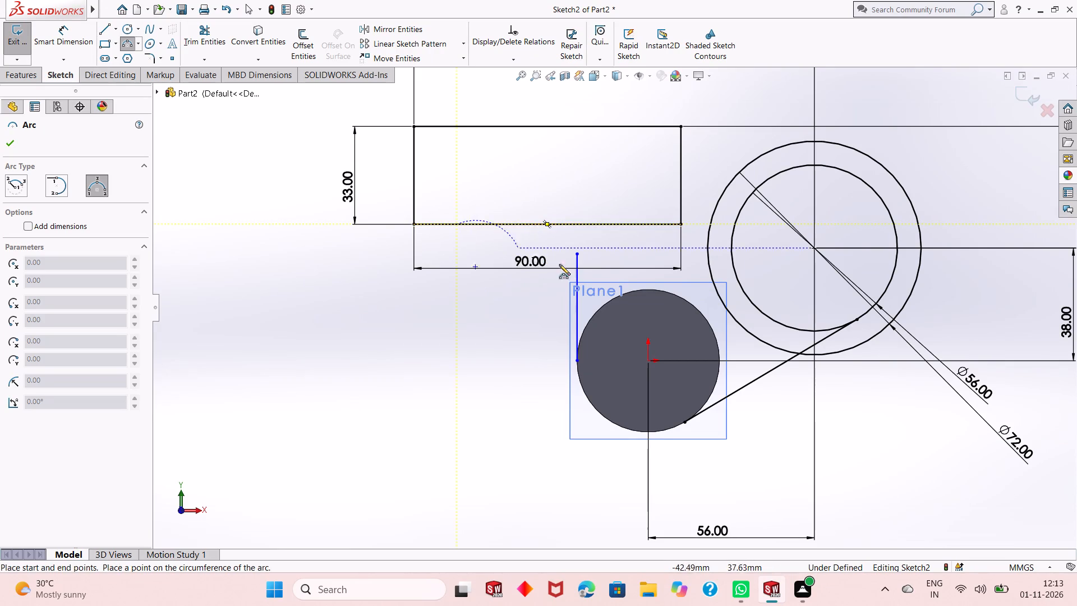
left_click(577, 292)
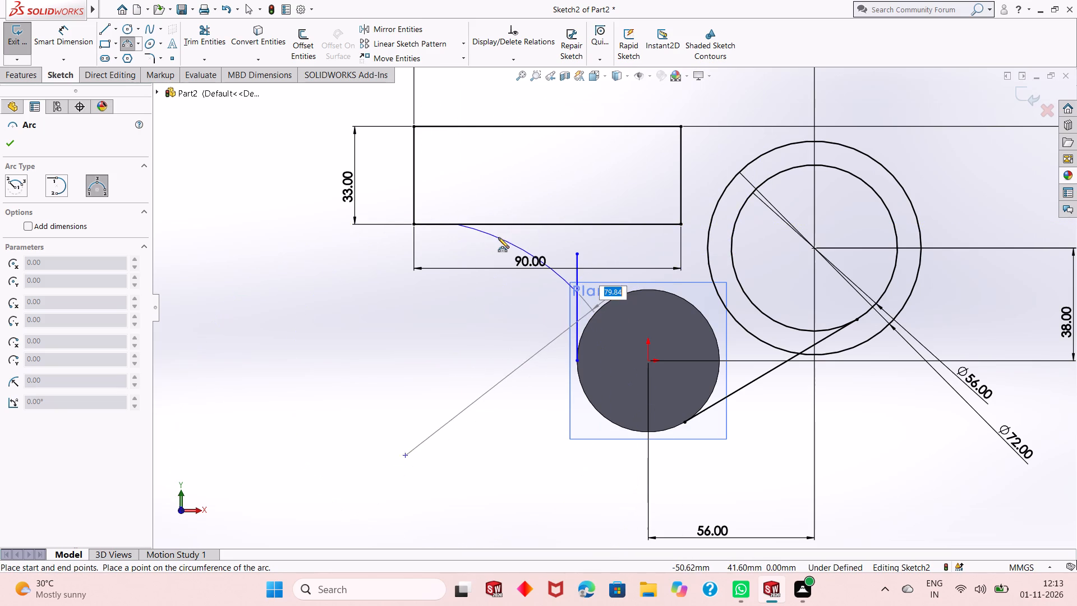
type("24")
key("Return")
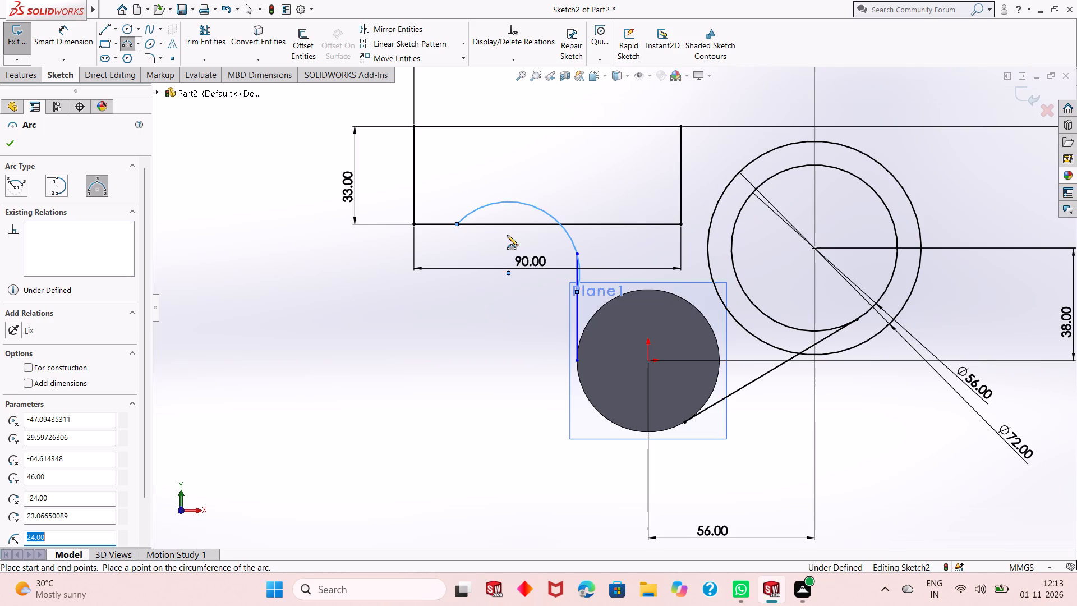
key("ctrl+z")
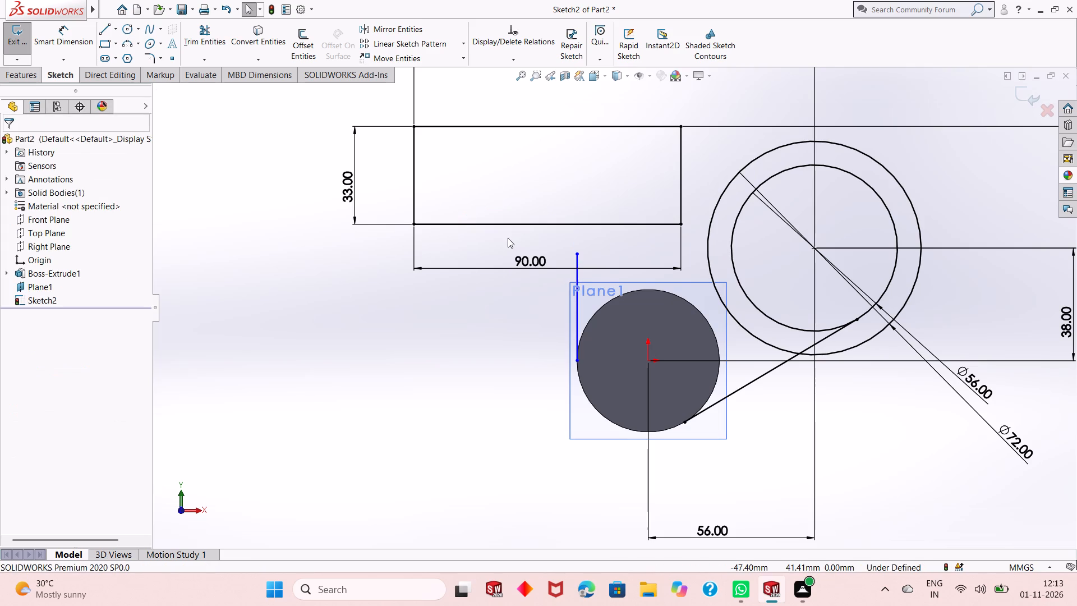
Draw a three-point arc of radius 24 mm from the rectangle's bottom edge to the vertical line, bulging up and right.
left_click(127, 48)
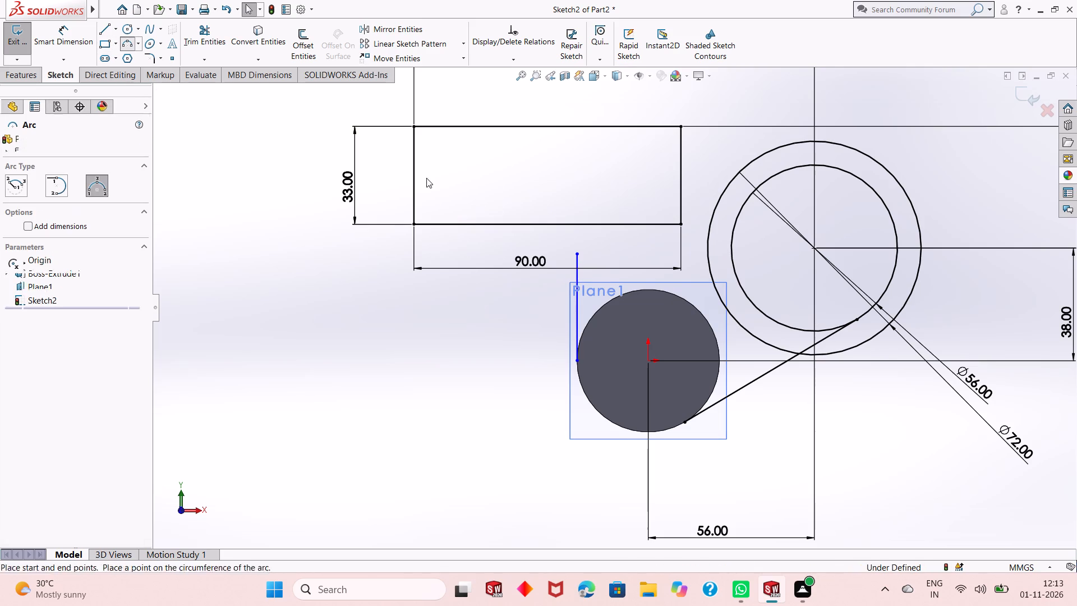
left_click(503, 224)
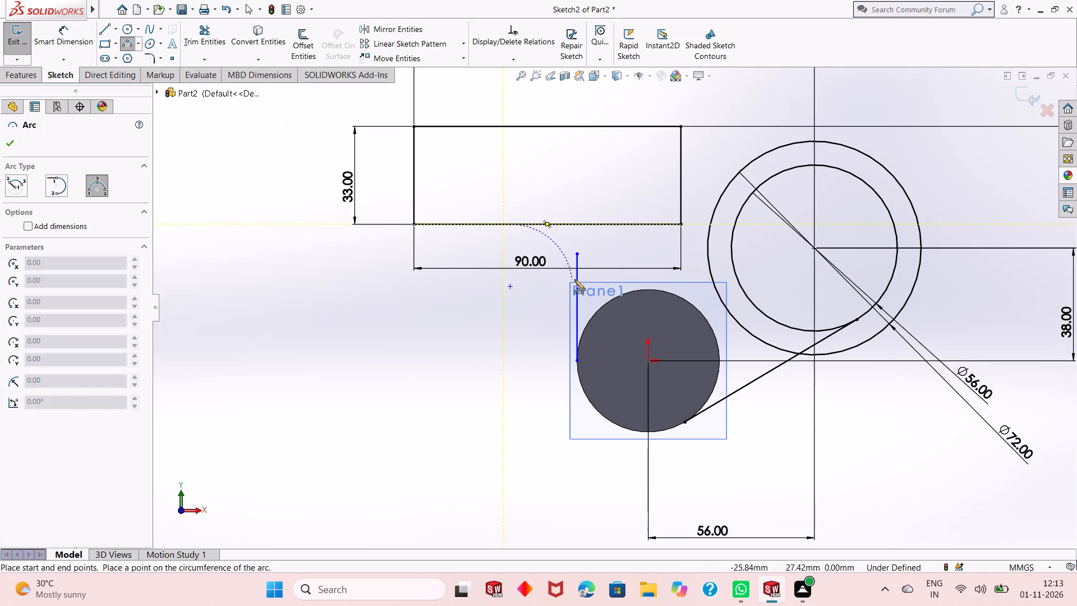
left_click(577, 278)
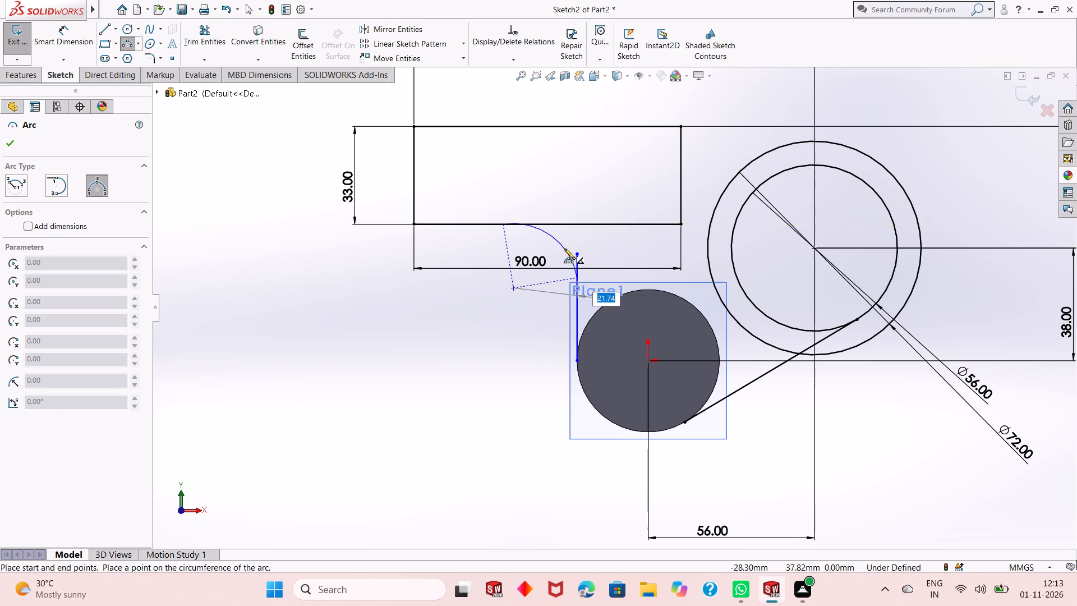
type("24")
key("Return")
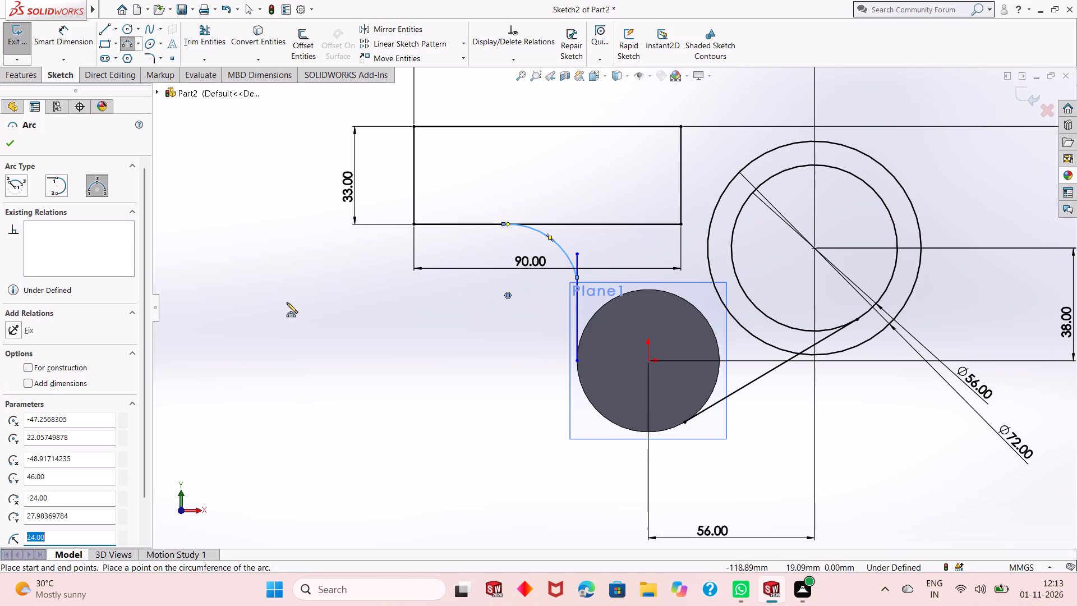
right_click(266, 269)
left_click(282, 282)
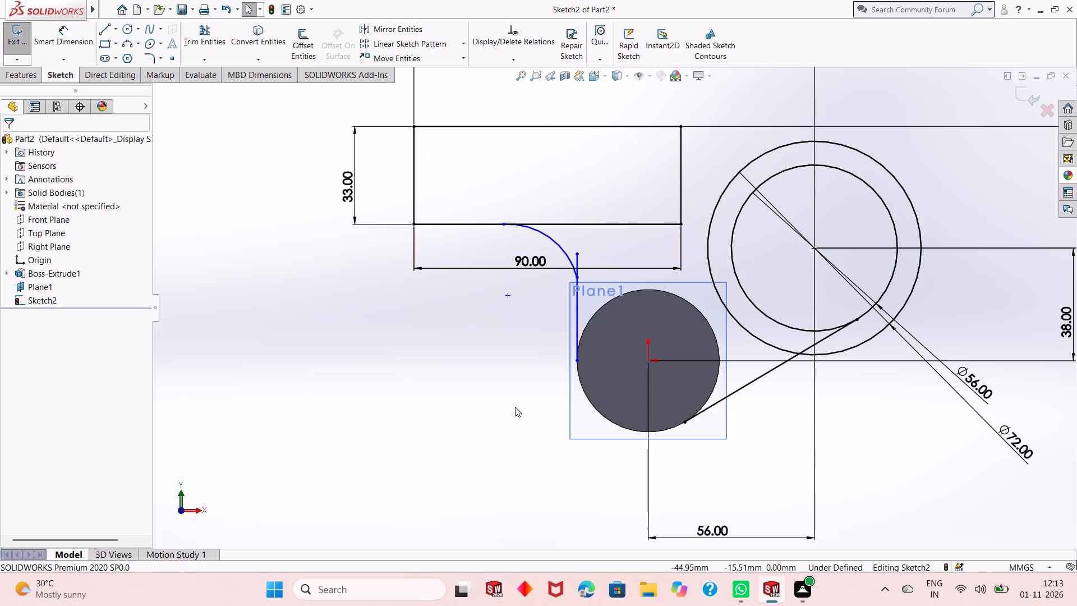
Make the vertical line tangent to the cylinder's circular edge.
scroll(584, 368, "down", 3)
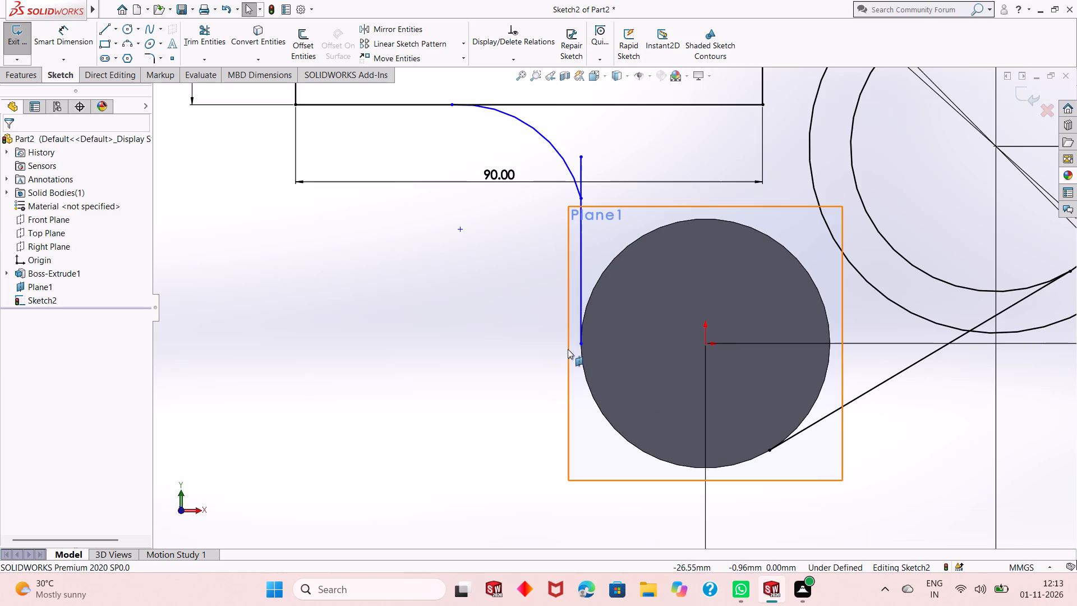
left_click(581, 314)
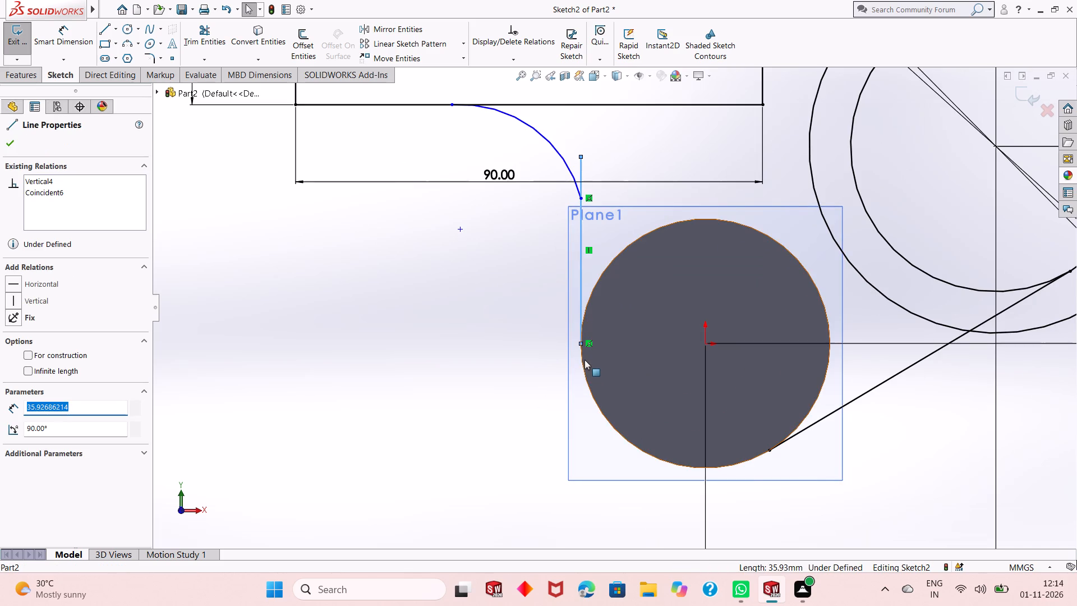
left_click(585, 369, "ctrl")
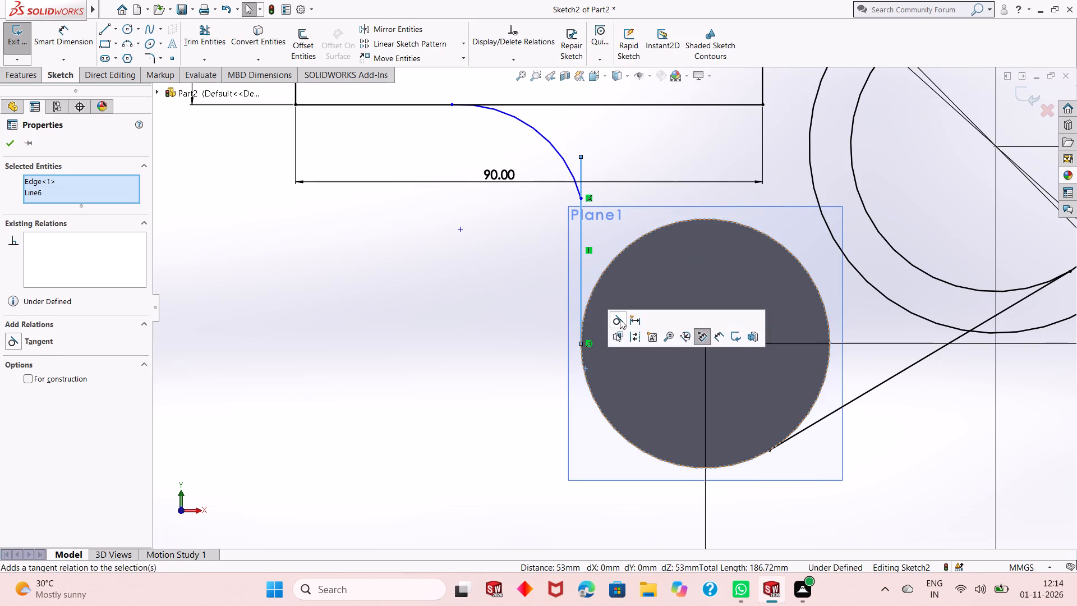
left_click(620, 319)
left_click(10, 144)
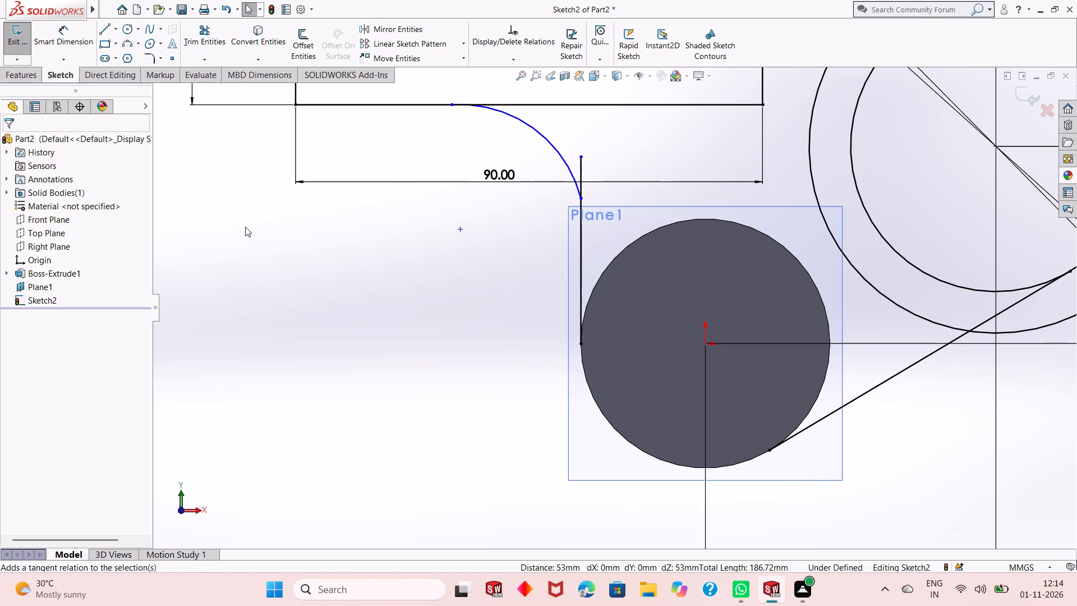
Dimension the connecting arc's radius as 24 mm.
scroll(432, 212, "up", 2)
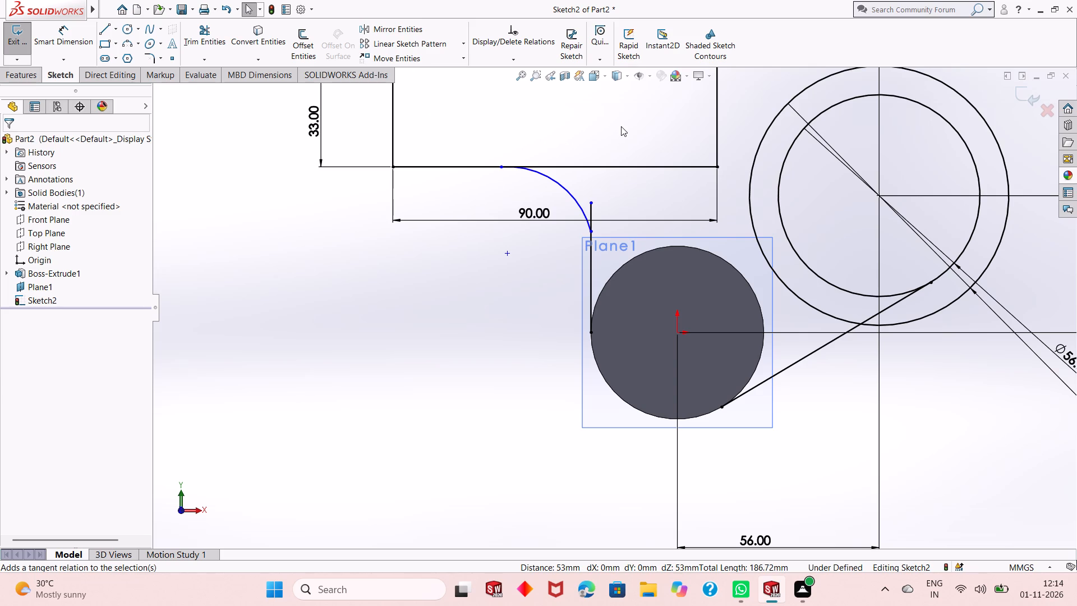
scroll(567, 219, "up", 1)
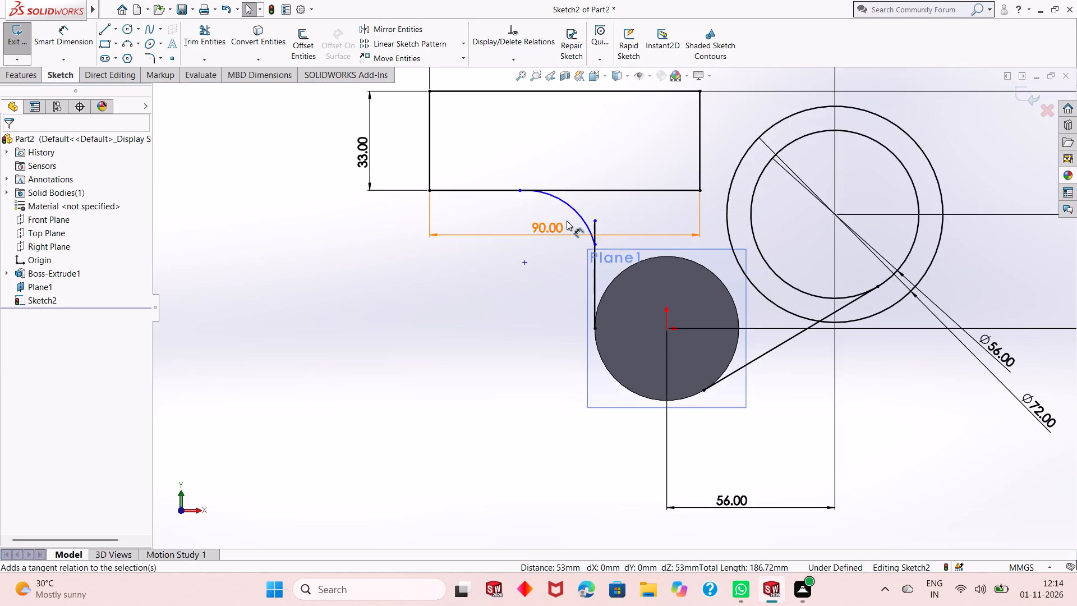
scroll(567, 221, "up", 1)
scroll(656, 202, "down", 3)
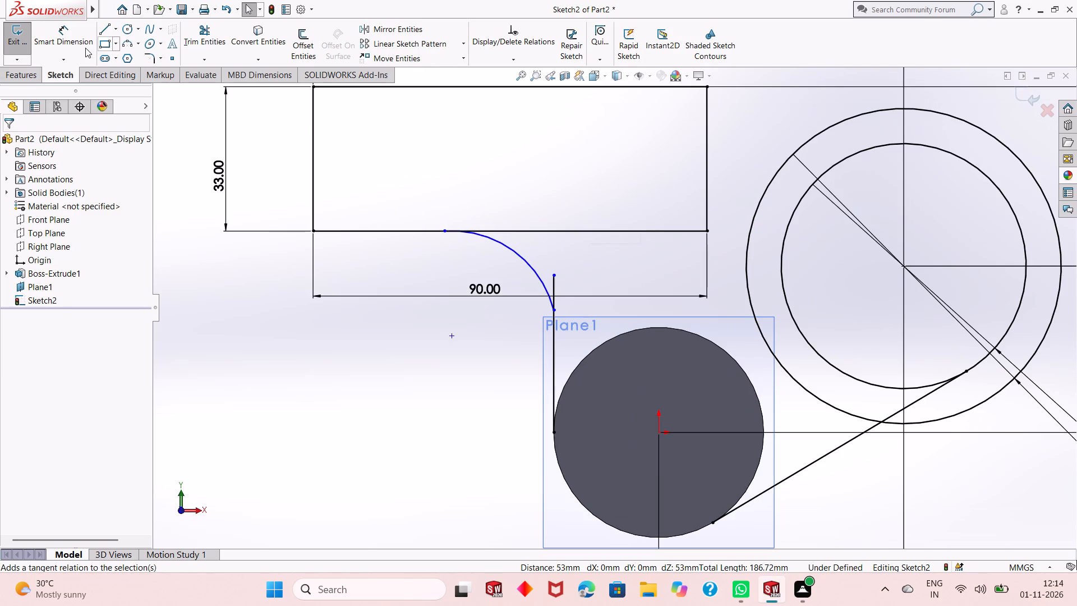
left_click(82, 43)
left_click(499, 241)
left_click(581, 183)
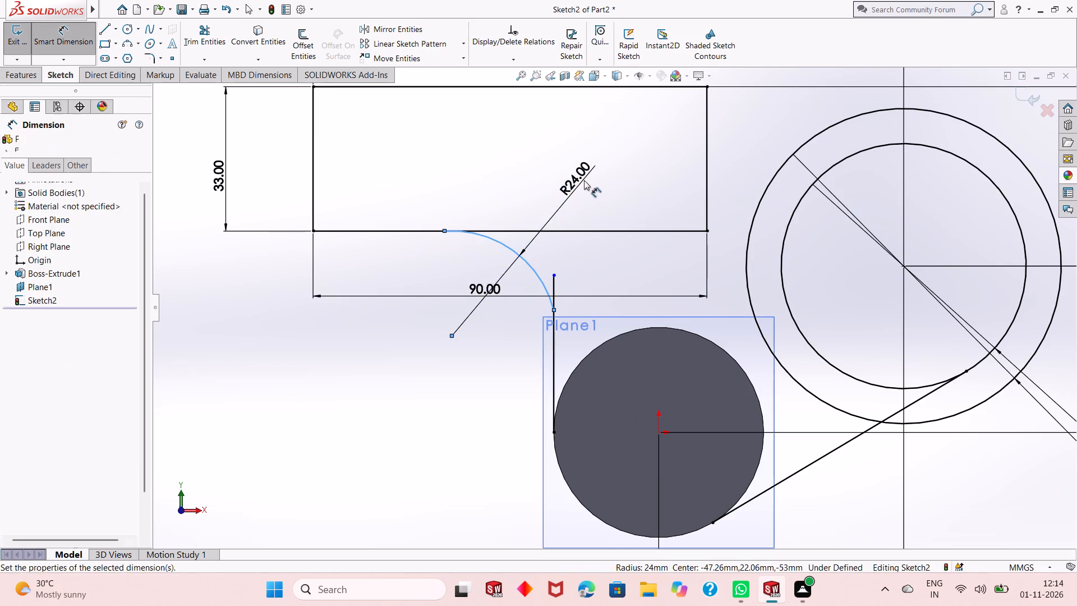
key("Return")
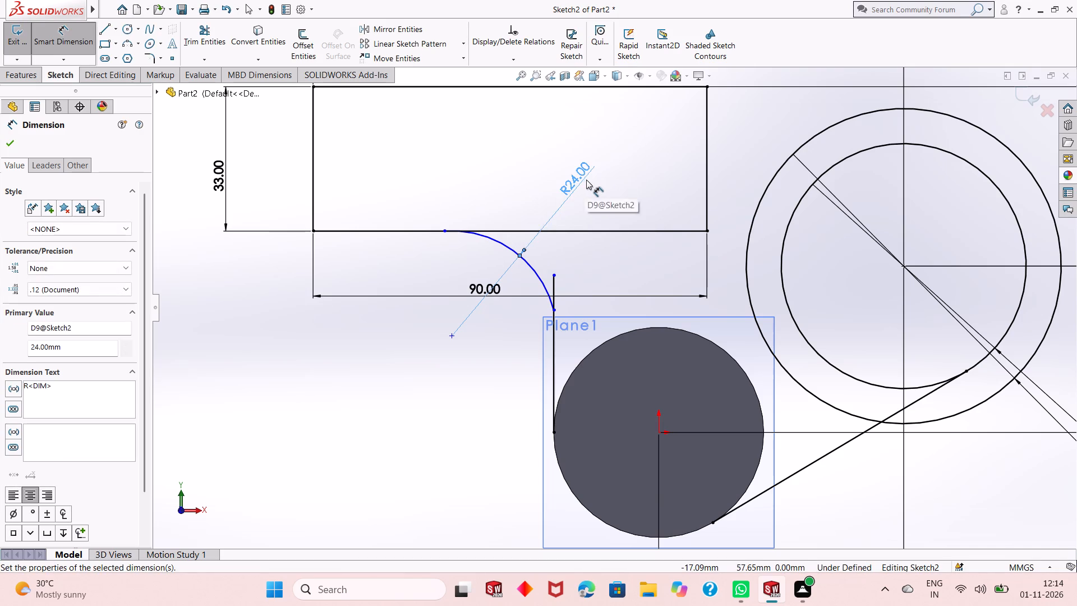
right_click(637, 162)
left_click(659, 196)
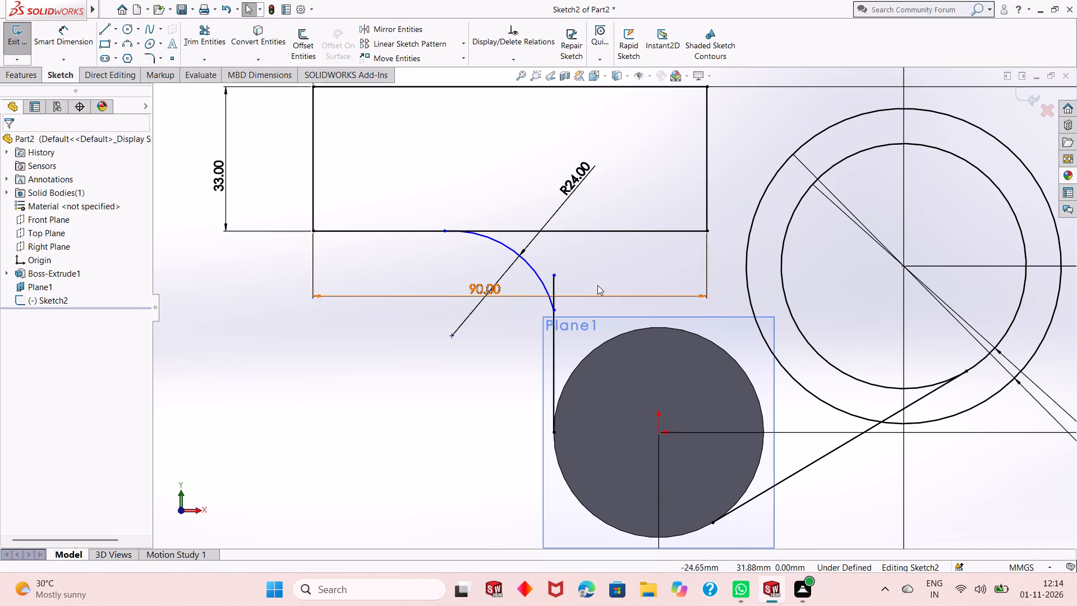
Make the 24 mm arc tangent to the rectangle's bottom edge.
left_click(518, 252)
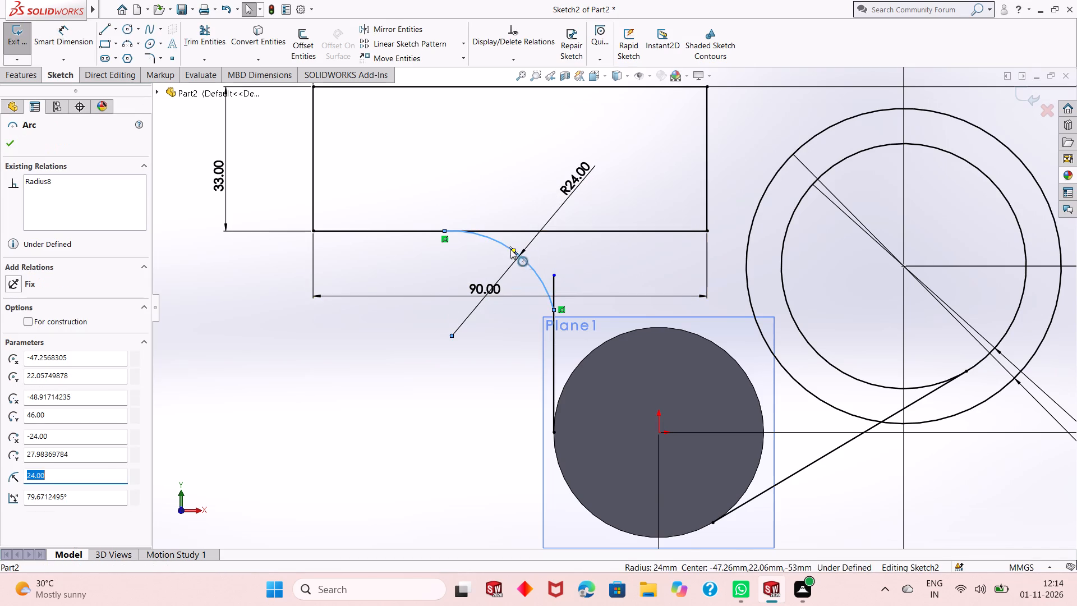
left_click(500, 233, "ctrl")
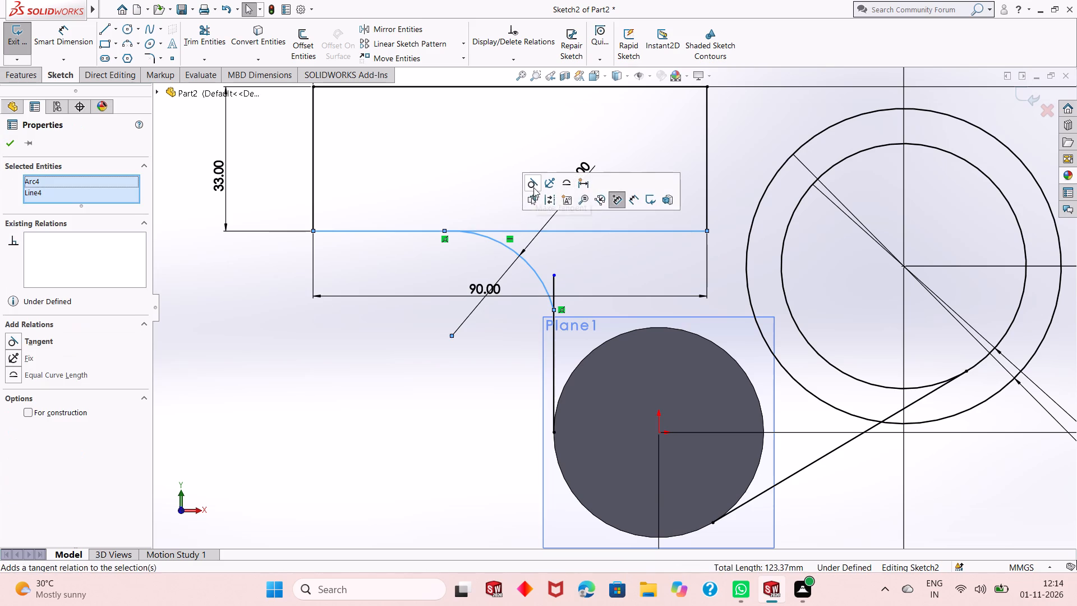
left_click(534, 183)
left_click(12, 149, "ctrl")
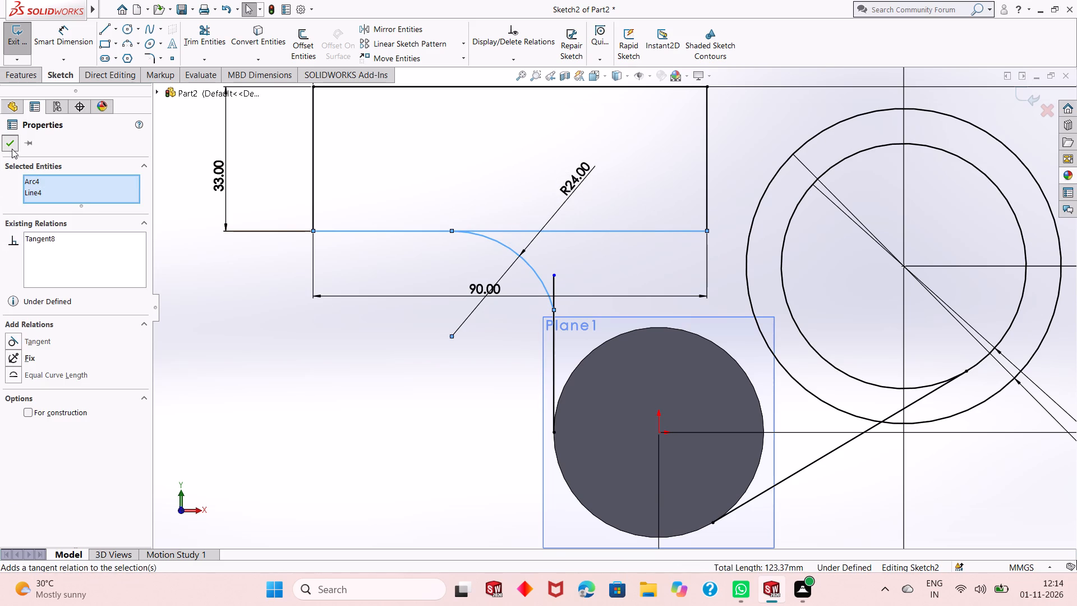
left_click(12, 148)
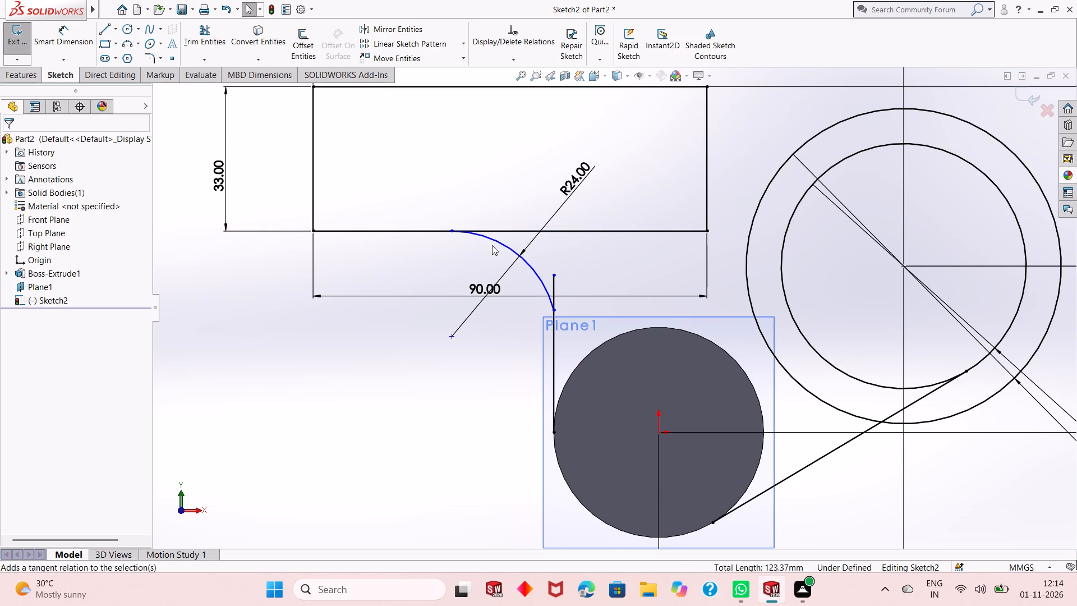
Make the 24 mm arc tangent to the vertical line.
left_click(537, 273)
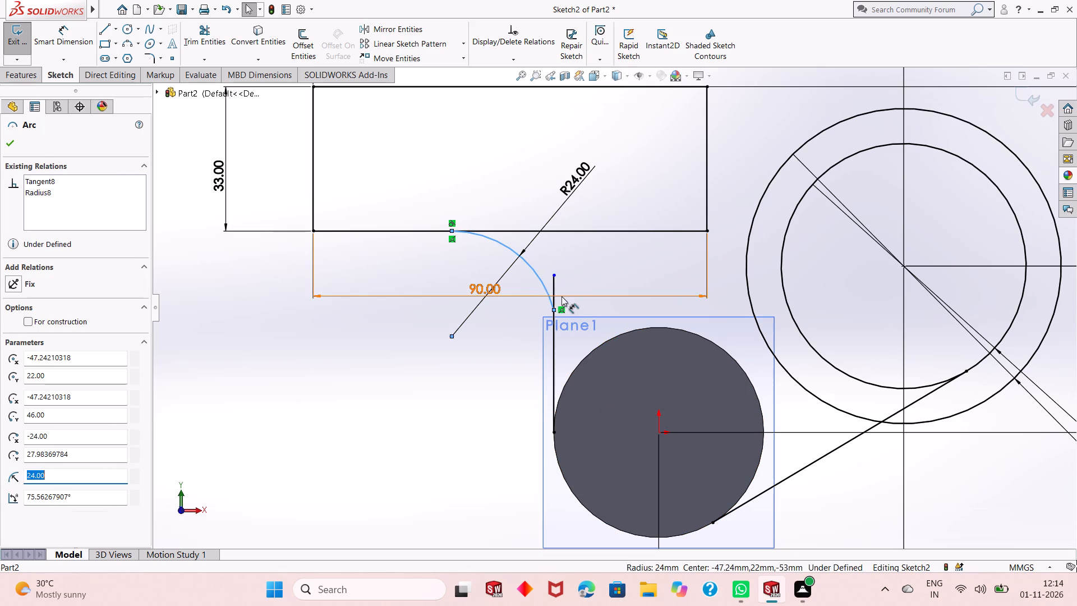
left_click(555, 290, "ctrl")
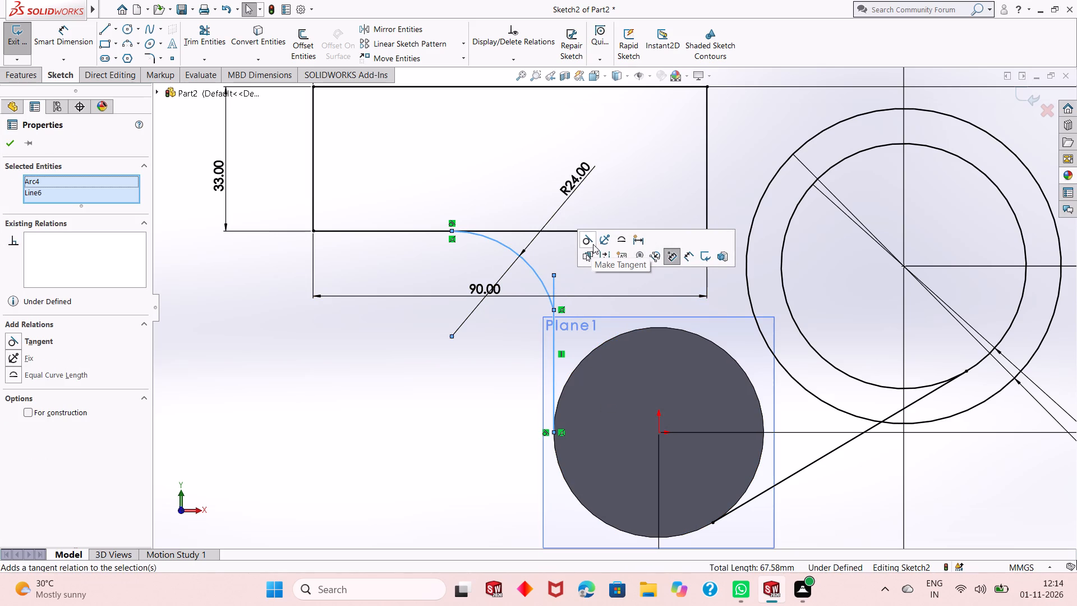
left_click(593, 244)
left_click(17, 144)
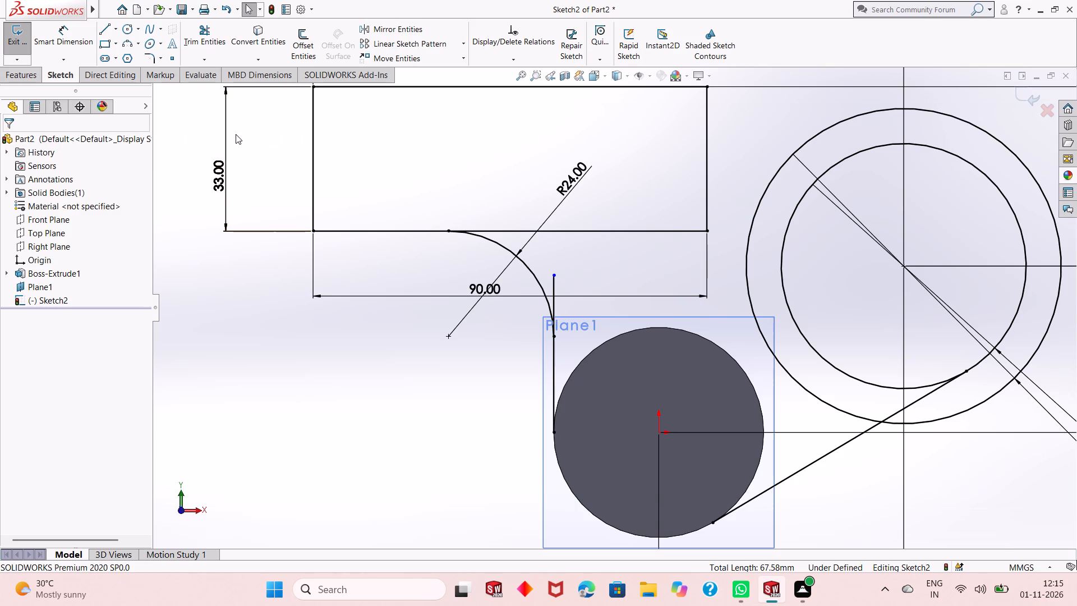
Trim away the part of the vertical line that extends above its tangent point with the arc.
left_click(194, 29)
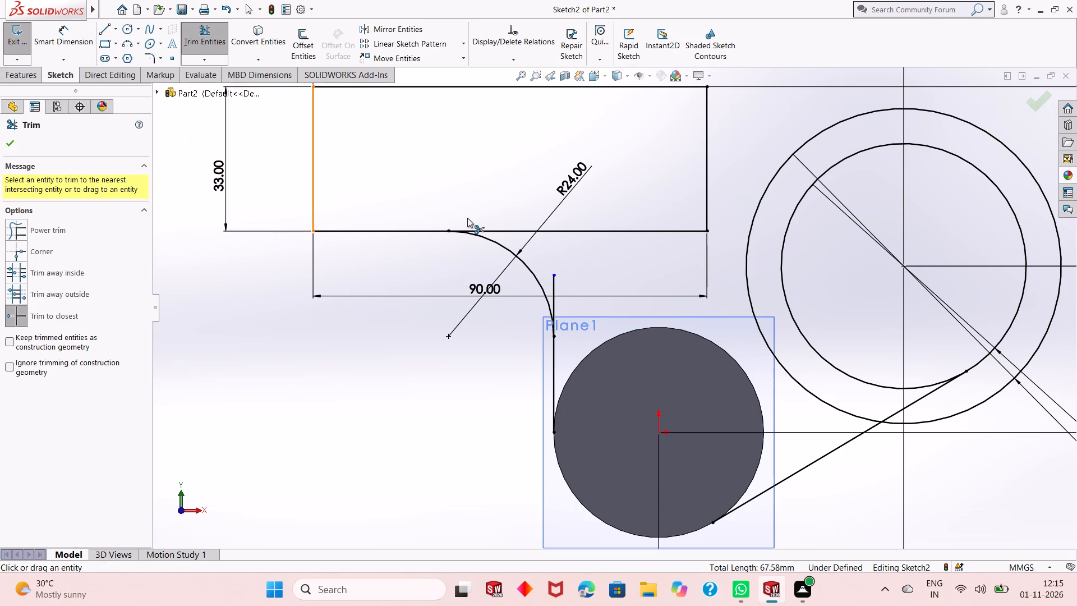
left_click(554, 281)
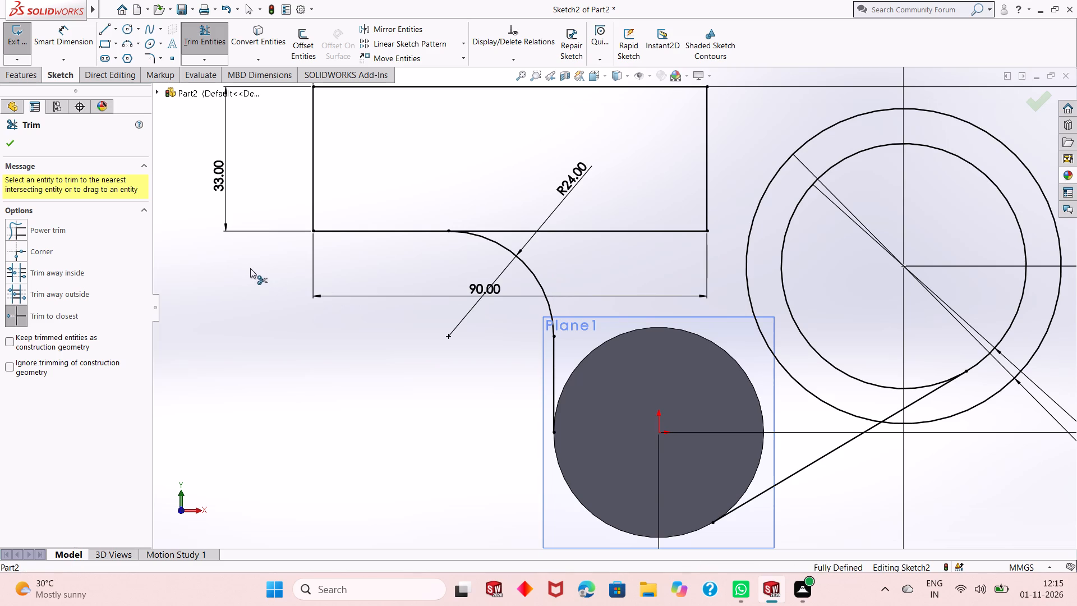
right_click(237, 281)
left_click(264, 324)
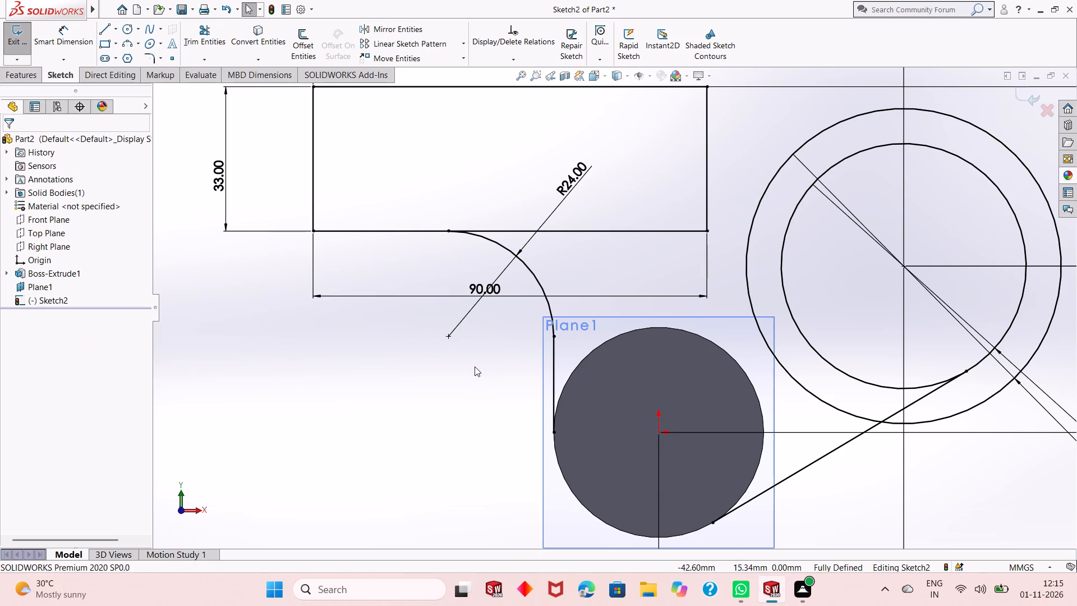
Sketch a line about 54 mm long from the rectangle's upper-right corner to the top of the 56 mm circle.
scroll(475, 366, "up", 3)
scroll(494, 312, "up", 2)
scroll(708, 232, "down", 1)
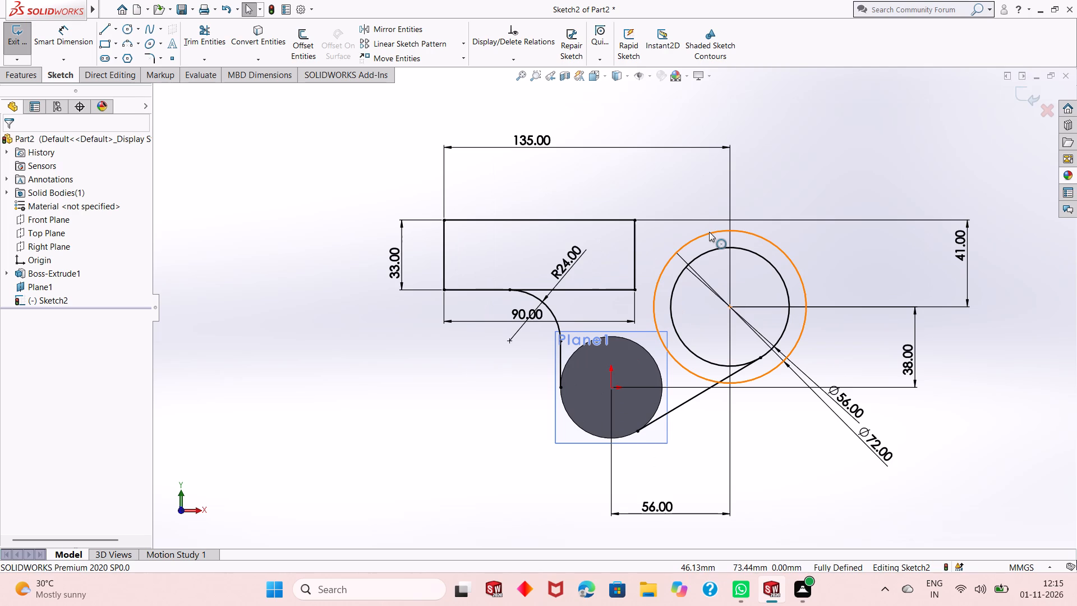
left_click(104, 25)
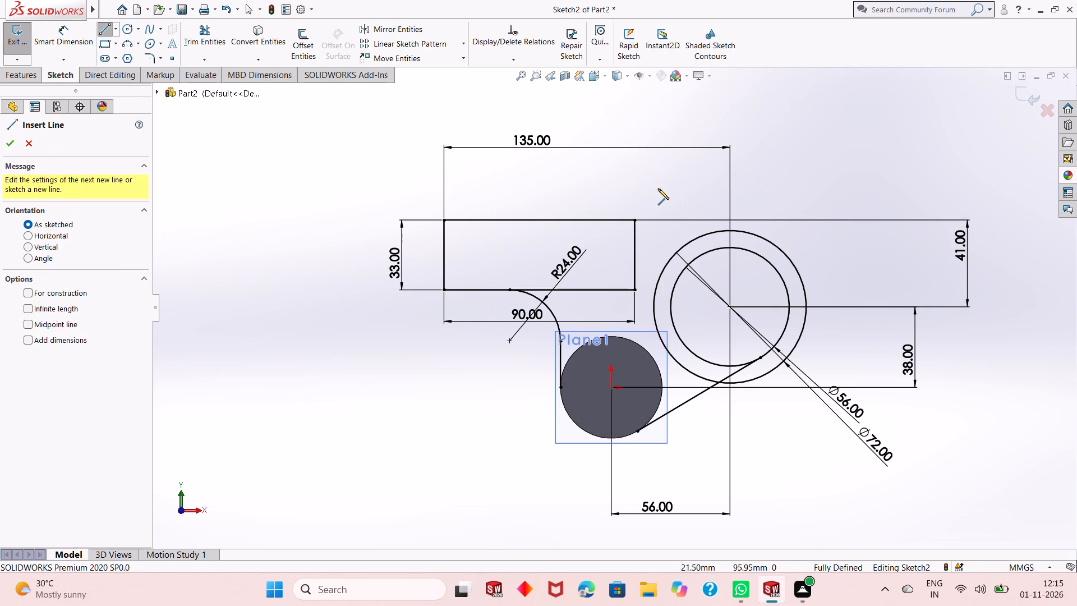
left_click(636, 219)
left_click(744, 248)
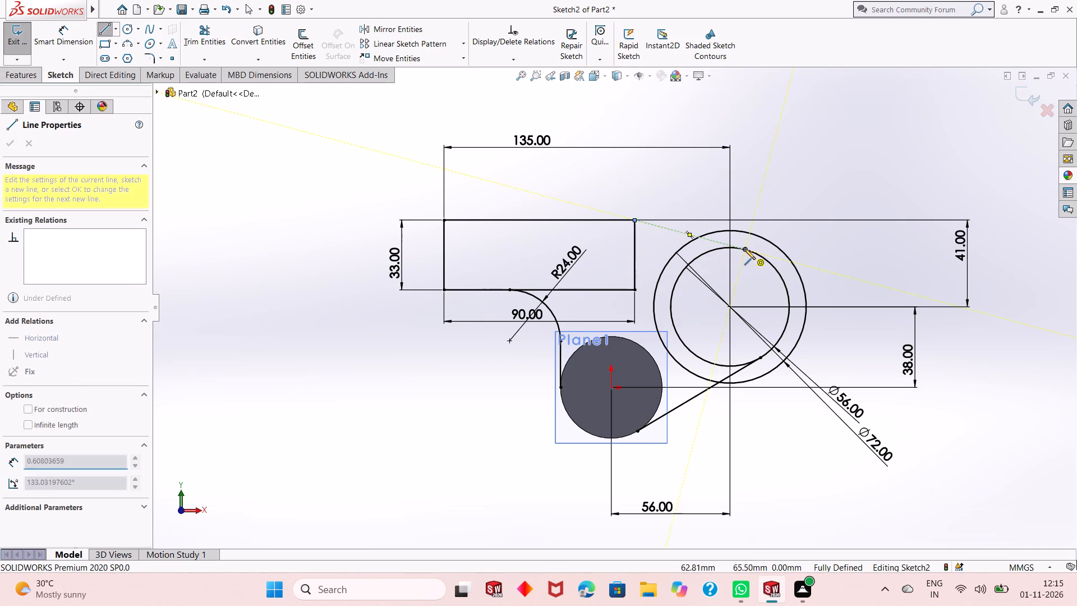
key("Escape")
key("Escape")
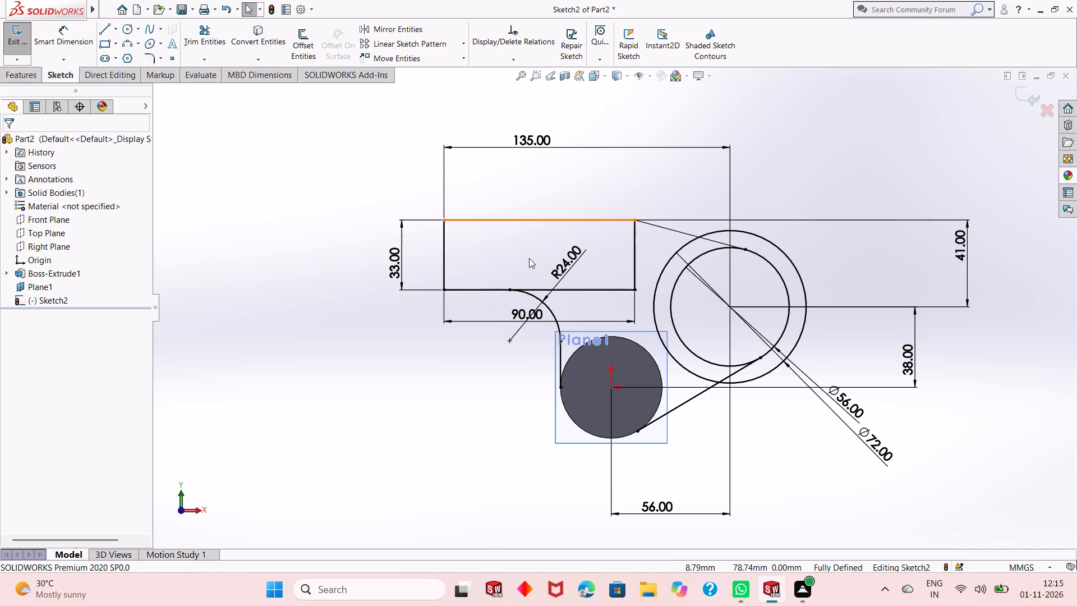
Examine the arm profile and its position relative to the cylinder, both at an angle and face-on.
scroll(541, 348, "up", 1)
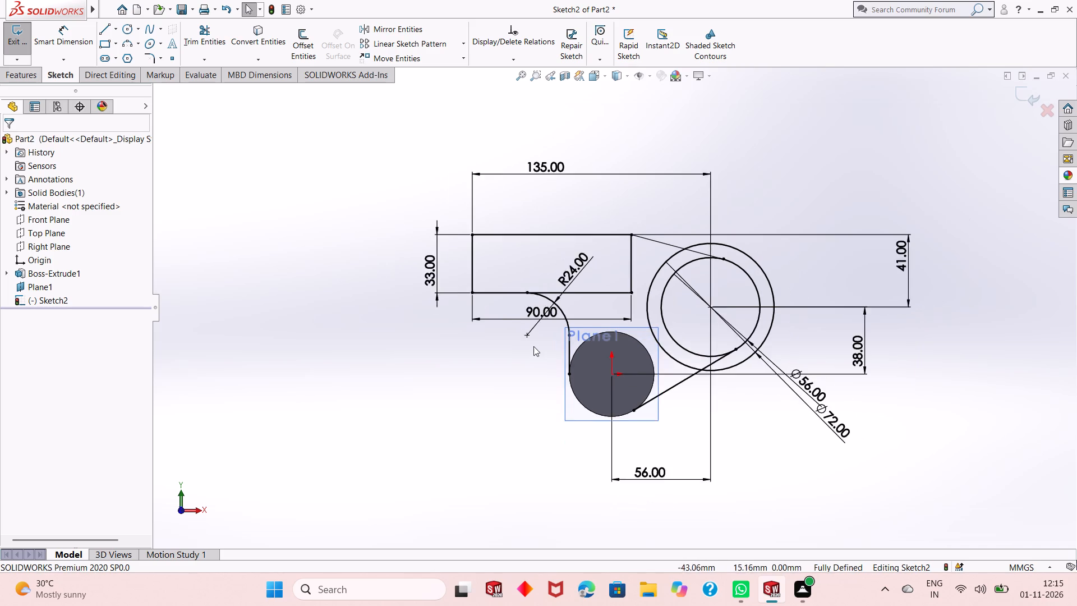
scroll(533, 346, "up", 1)
scroll(694, 284, "down", 2)
scroll(576, 348, "down", 2)
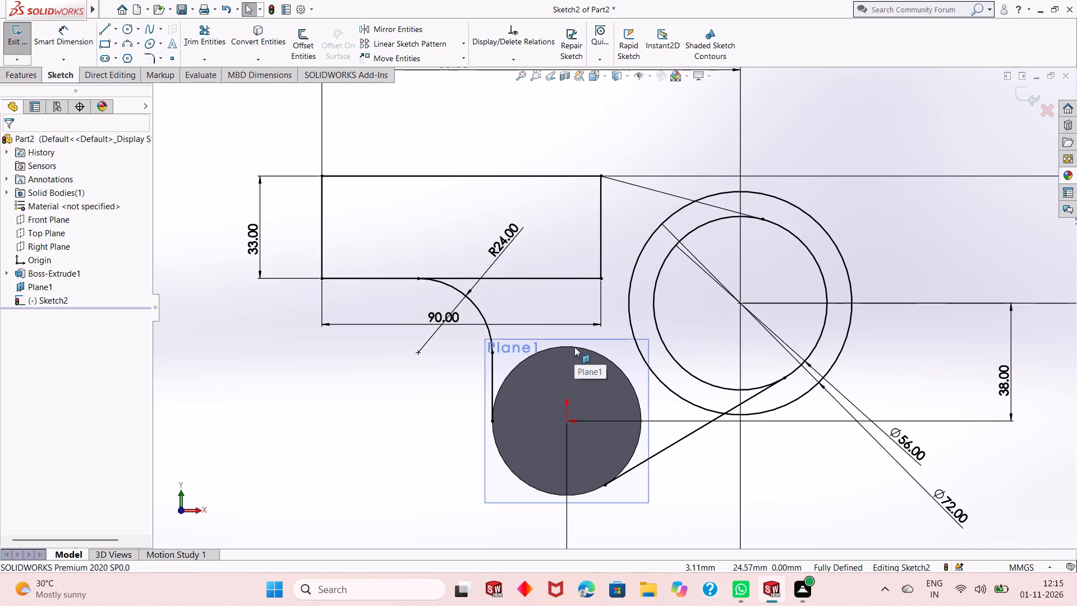
scroll(569, 377, "up", 1)
middle_click_drag(425, 383, 453, 372)
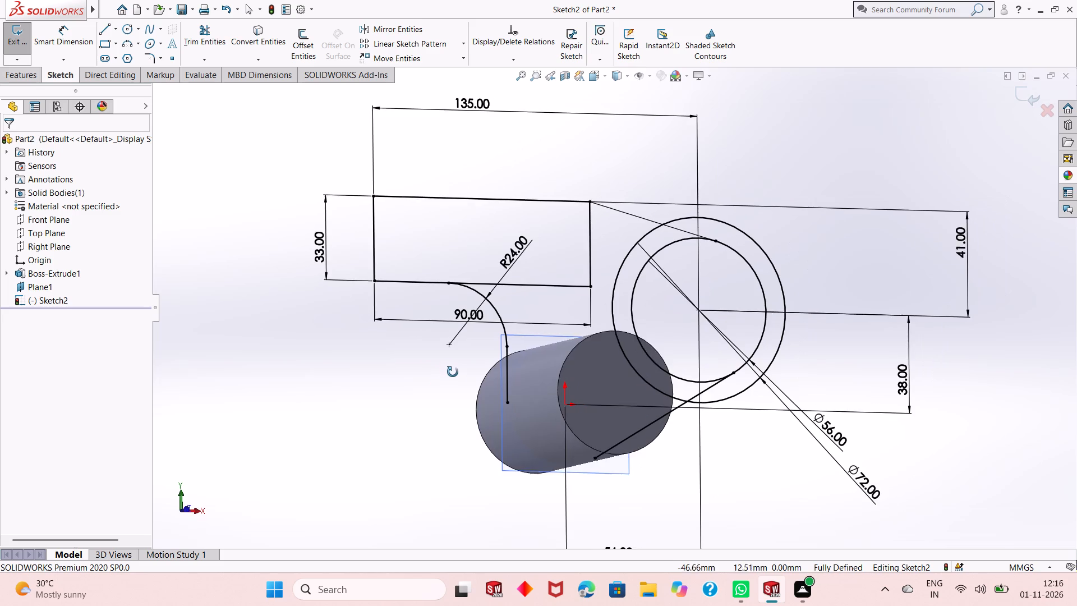
middle_click_drag(453, 372, 435, 392)
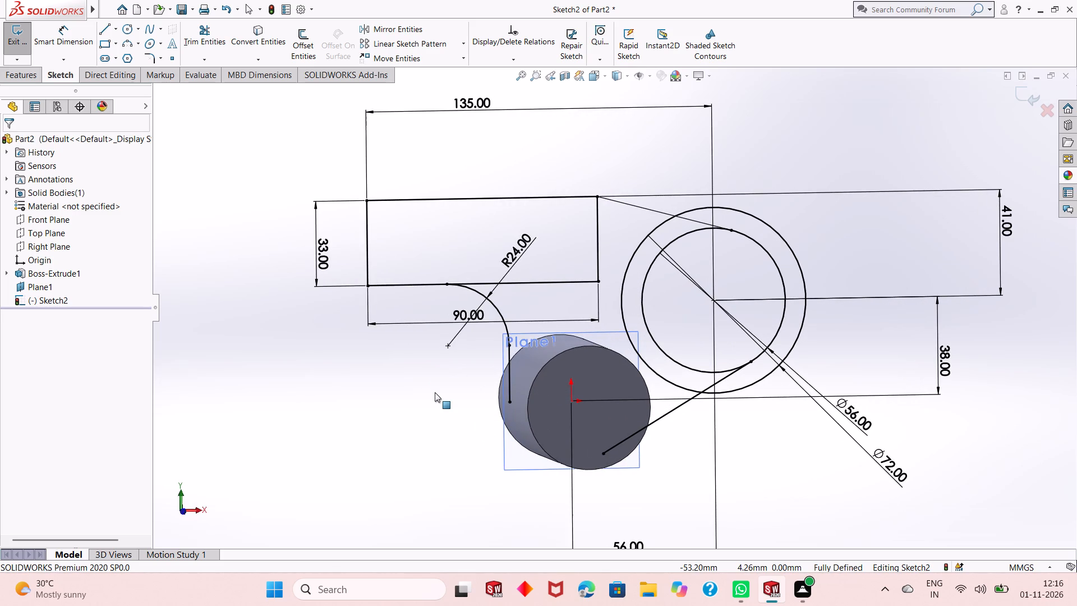
key("ctrl+8")
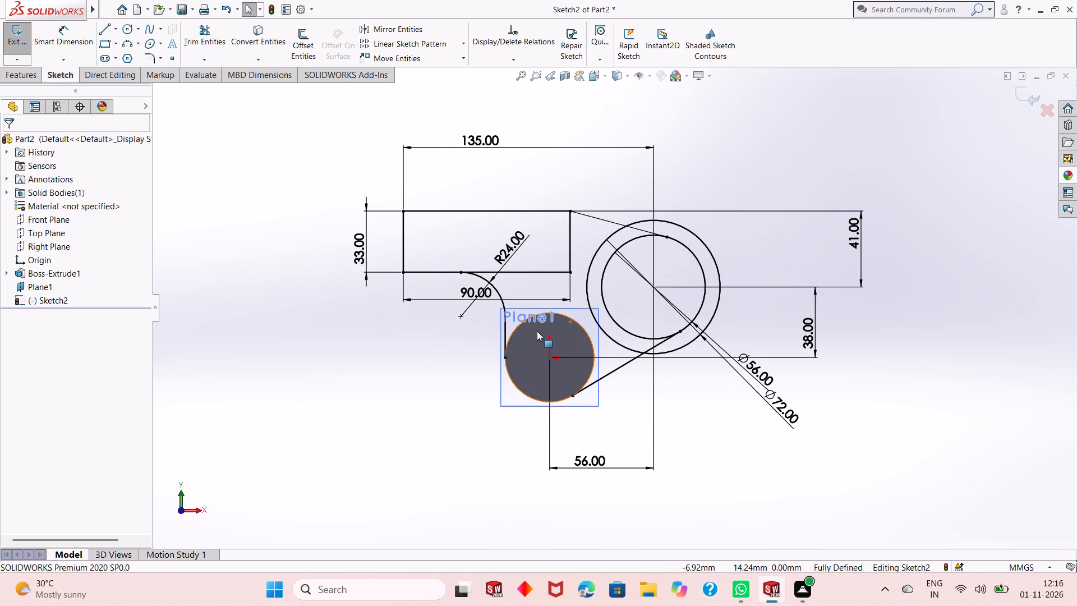
scroll(537, 331, "up", 1)
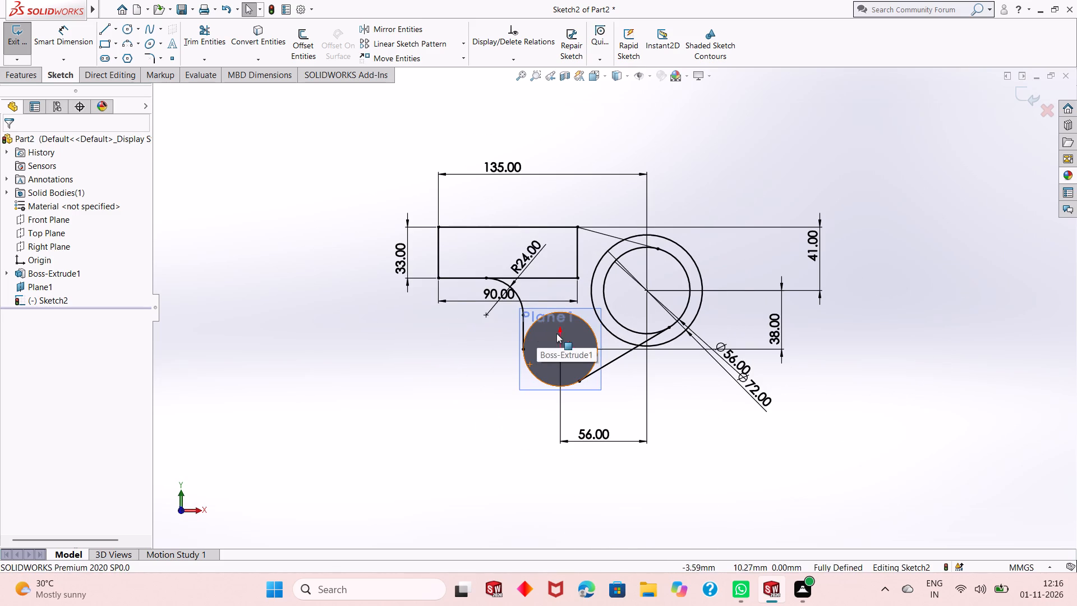
scroll(566, 328, "up", 1)
scroll(596, 301, "down", 3)
scroll(556, 355, "down", 5)
scroll(501, 363, "up", 1)
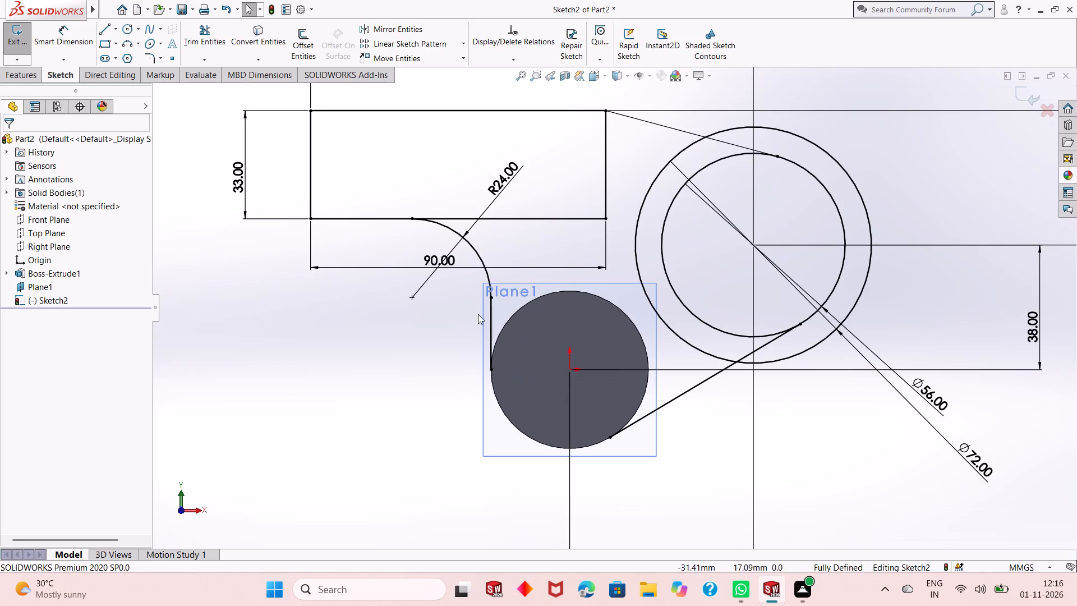
scroll(614, 328, "up", 2)
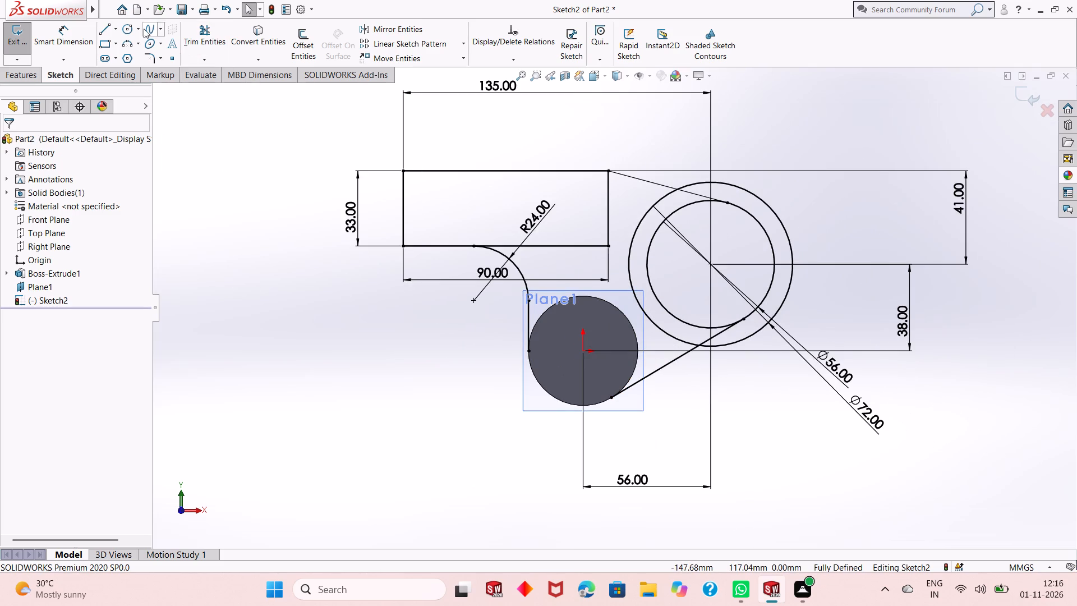
Sketch a circle centred on the origin, about 47.6 mm in diameter, close to the cylinder's edge.
left_click(128, 28)
scroll(624, 337, "down", 1)
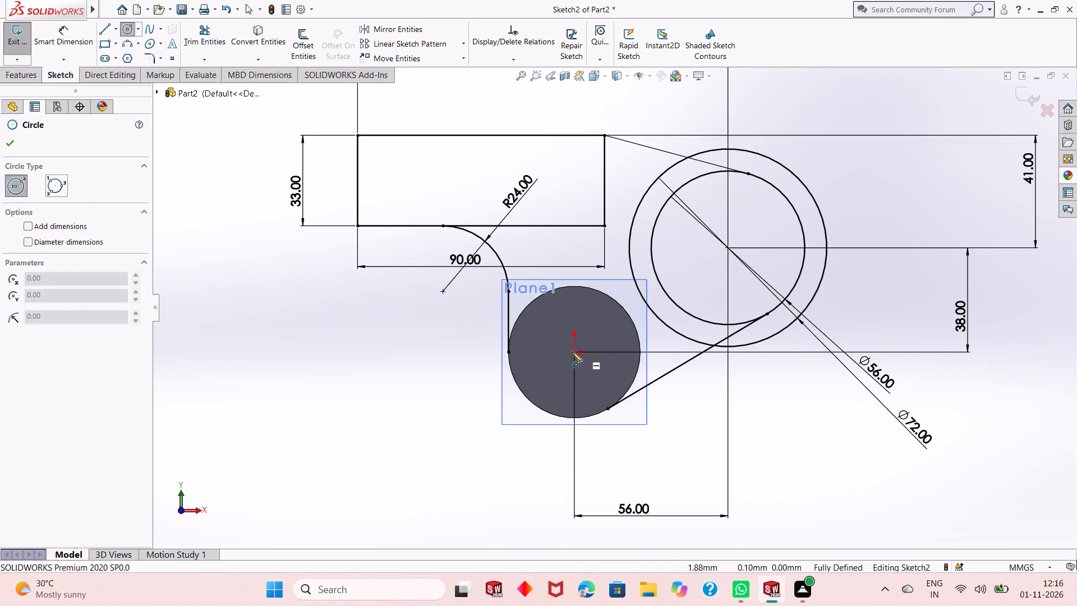
left_click(575, 351)
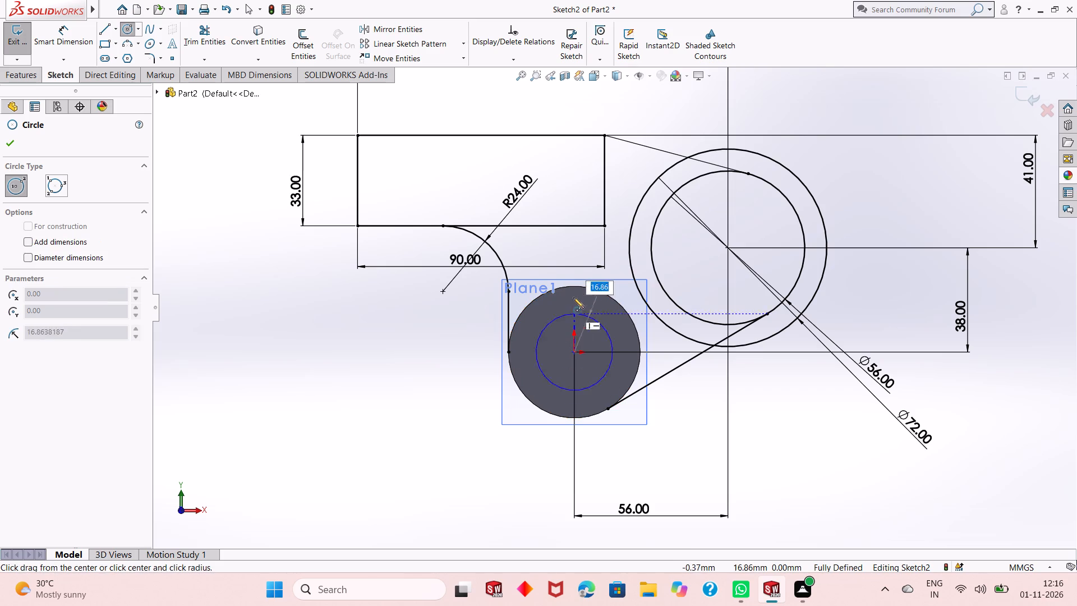
left_click(573, 287)
right_click(384, 302)
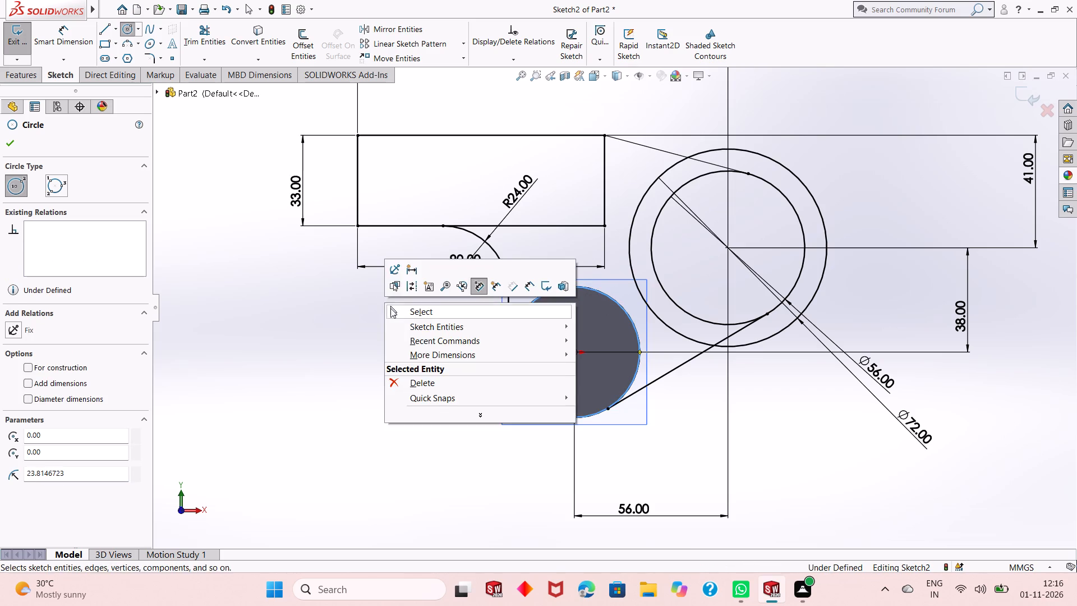
left_click(393, 310)
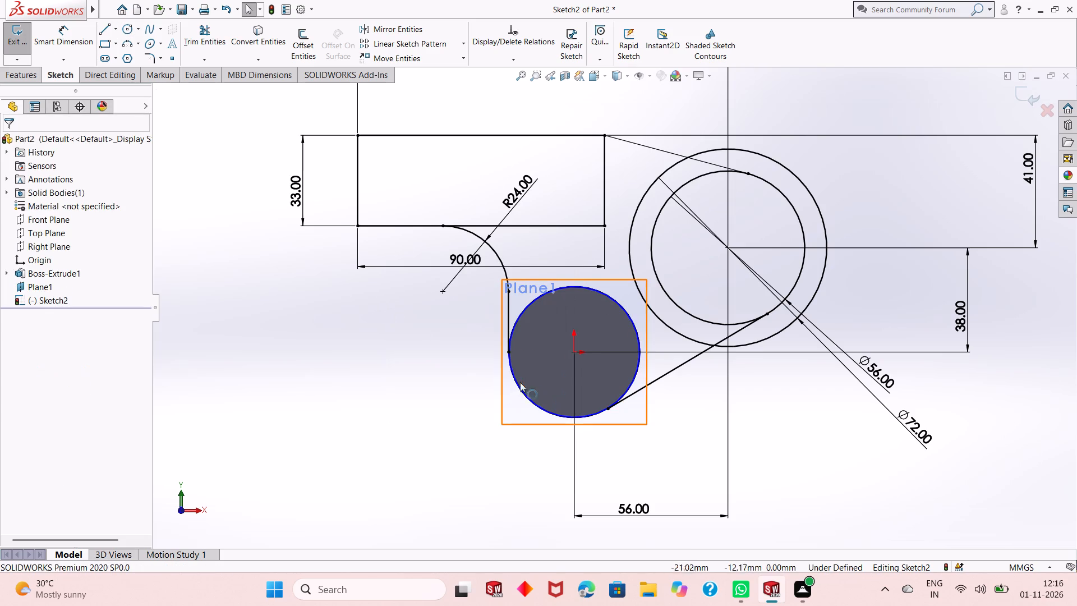
Make the origin-centred circle tangent to the cylinder's circular edge.
scroll(559, 335, "down", 7)
scroll(457, 295, "down", 3)
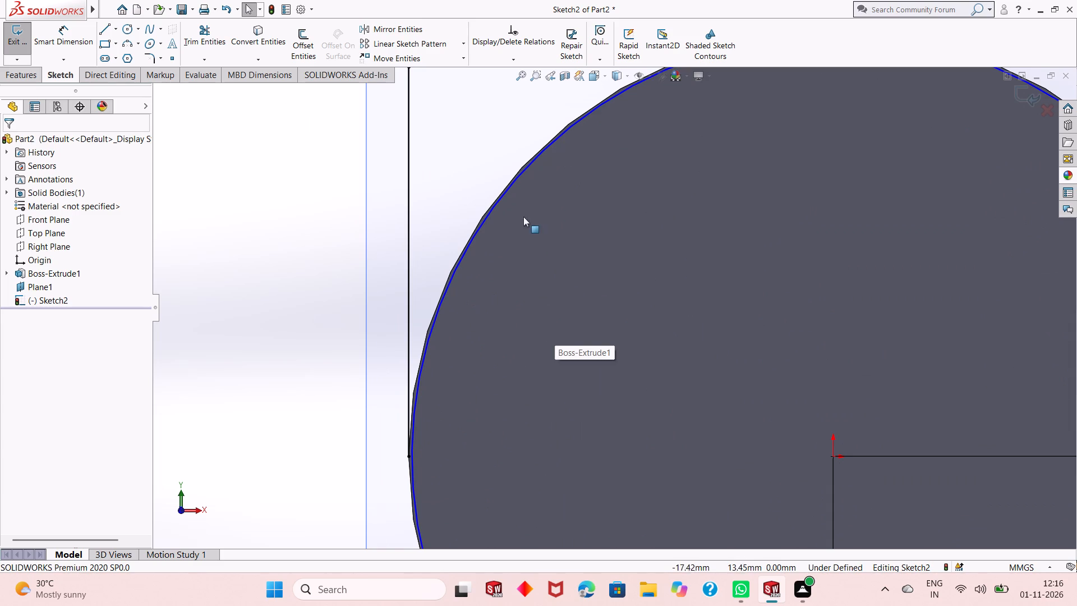
left_click(493, 210)
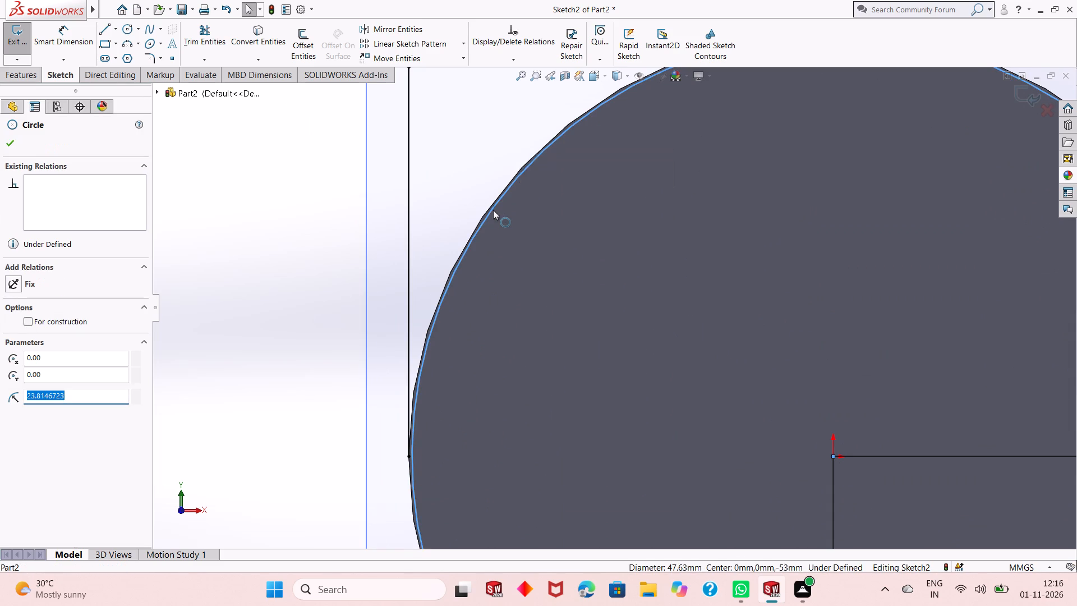
left_click(485, 212, "ctrl")
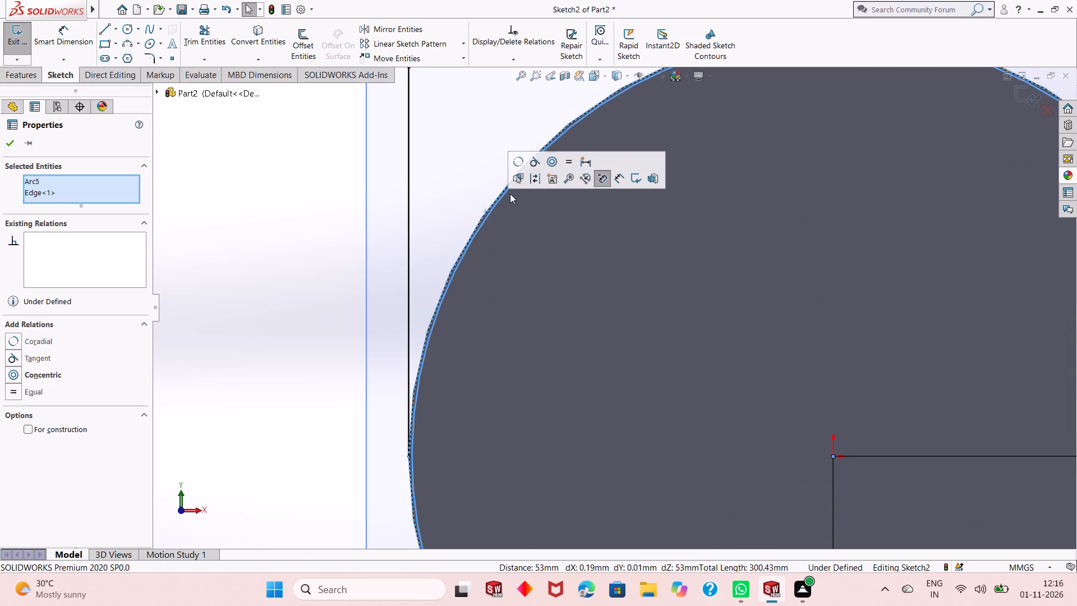
left_click(534, 167)
scroll(513, 284, "up", 3)
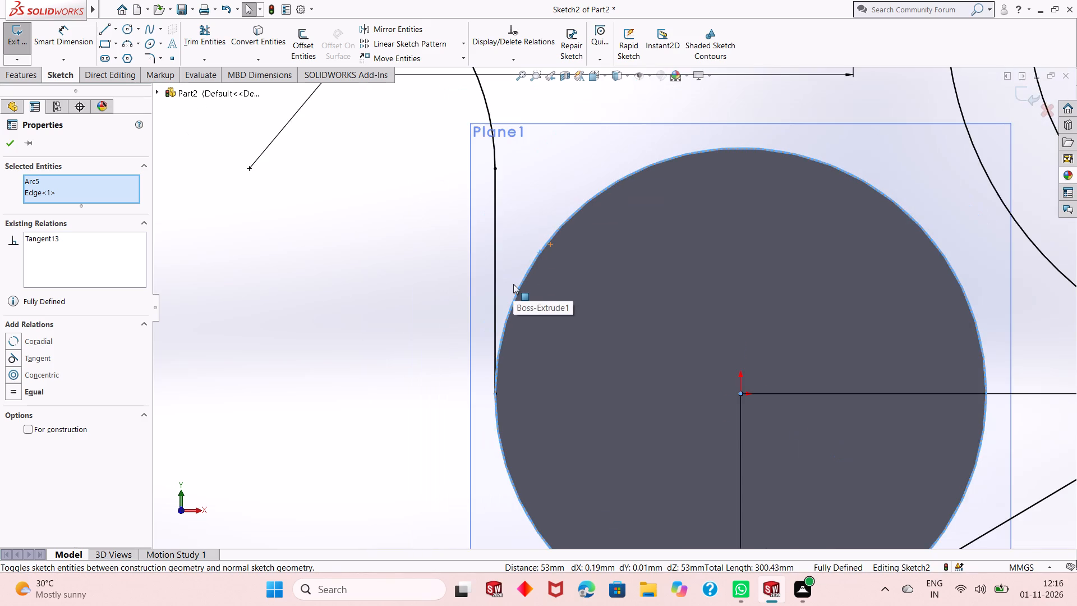
scroll(513, 284, "up", 2)
key("Escape")
Trim the lower-left portion of the origin-centred circle between the vertical line and the lower sloping line.
scroll(513, 284, "up", 1)
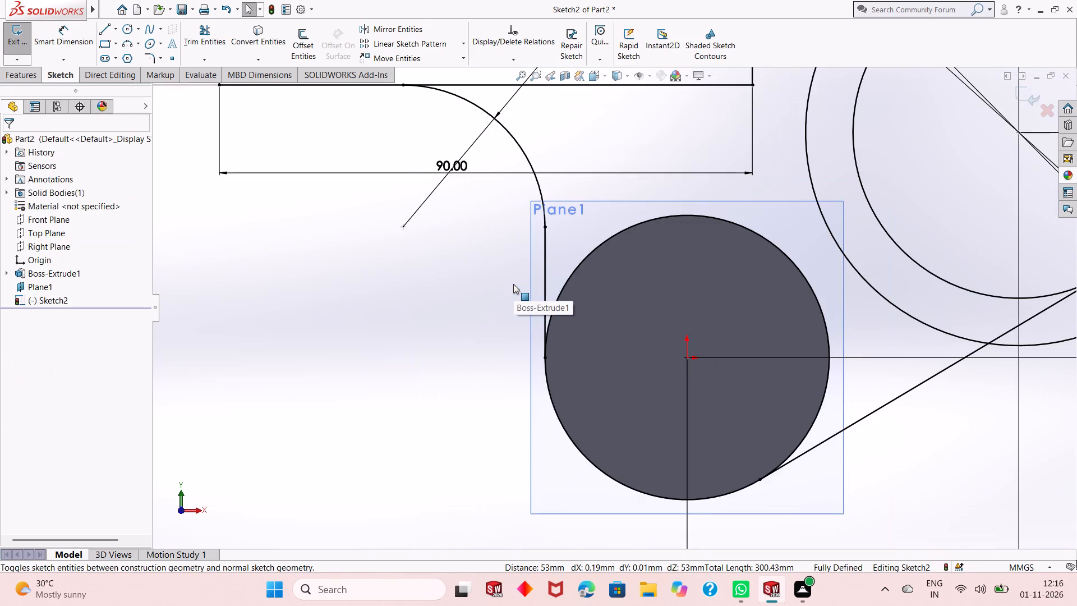
scroll(513, 287, "up", 2)
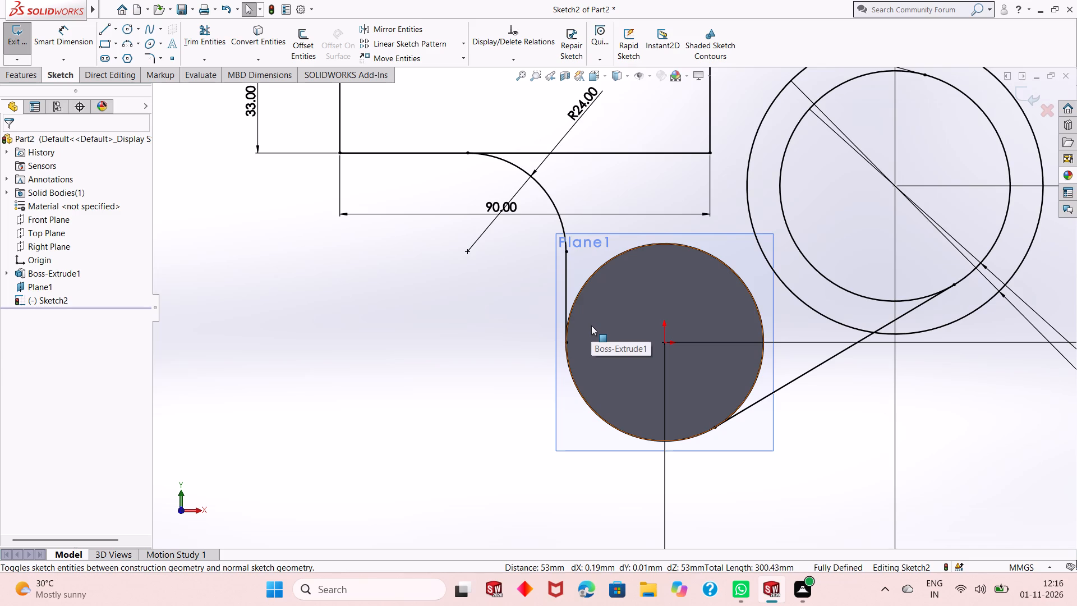
scroll(531, 379, "up", 2)
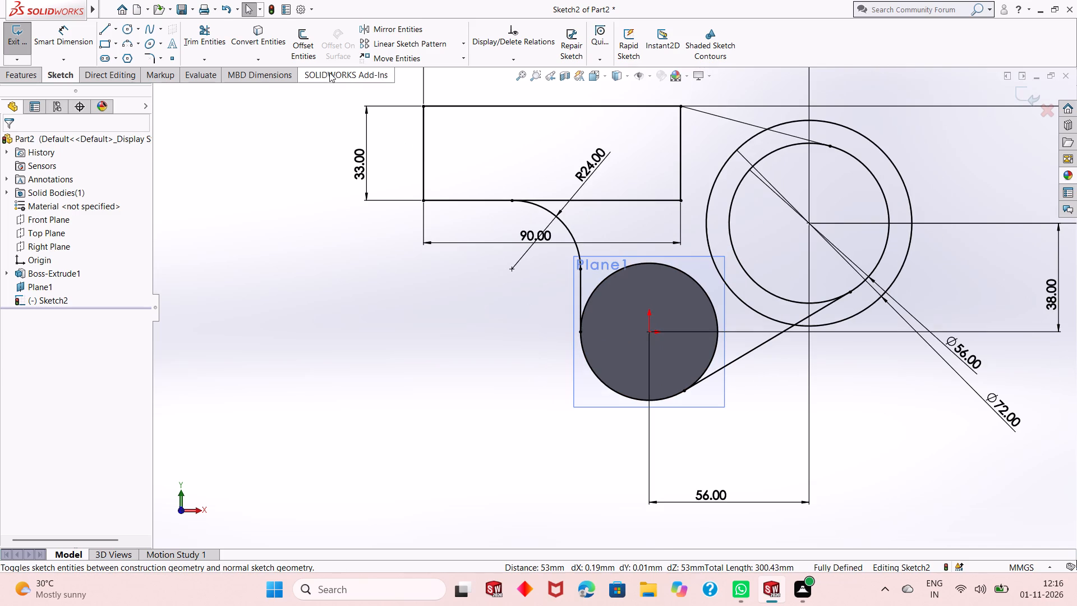
left_click(218, 45)
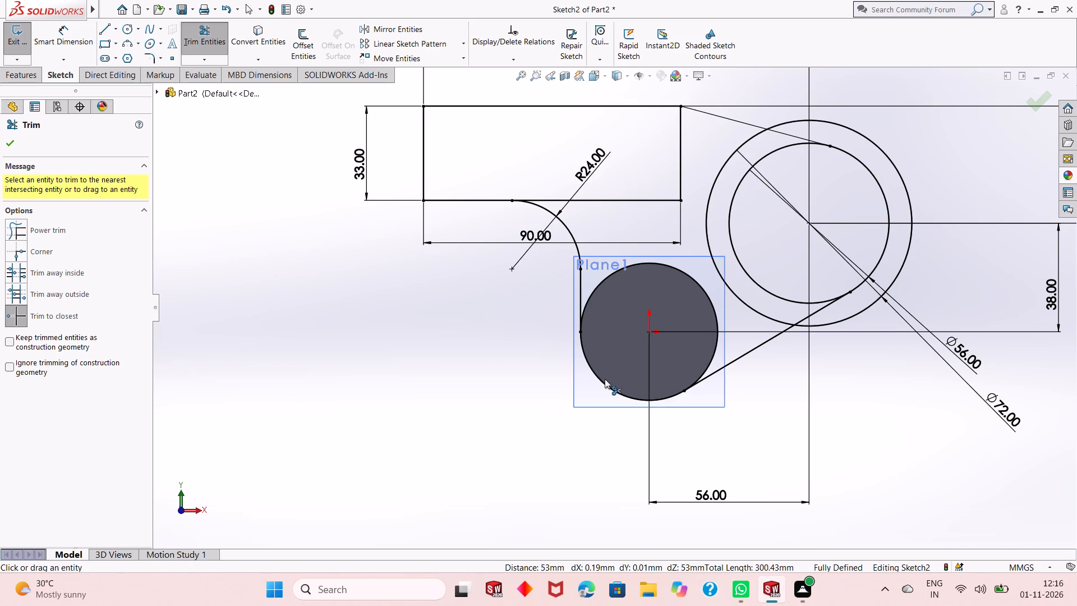
left_click(605, 383)
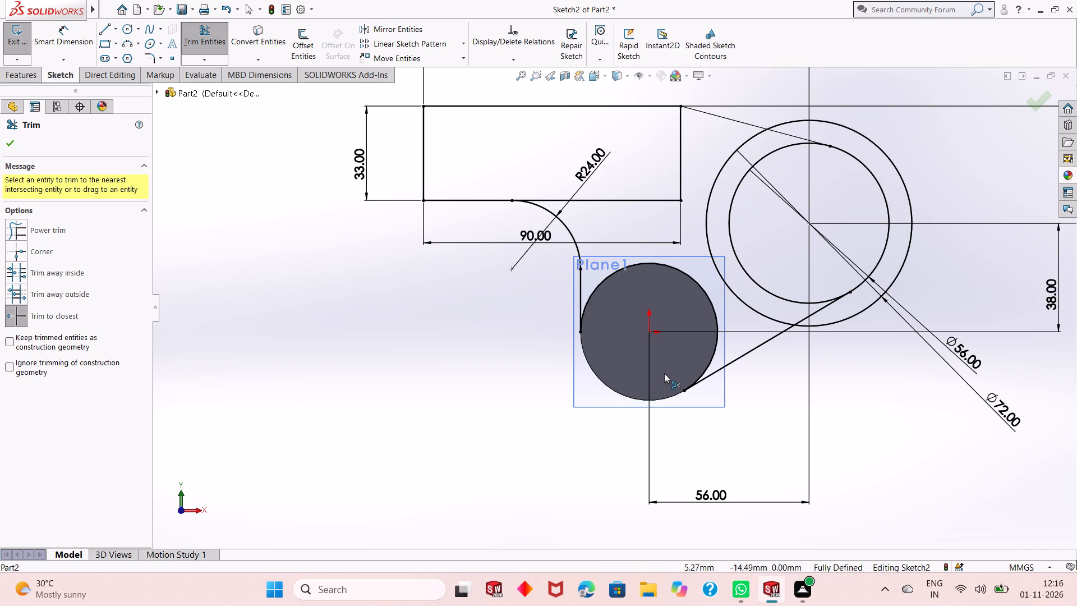
Trim away the rectangle's bottom edge beyond the R24 arc and its right vertical edge.
scroll(562, 281, "up", 2)
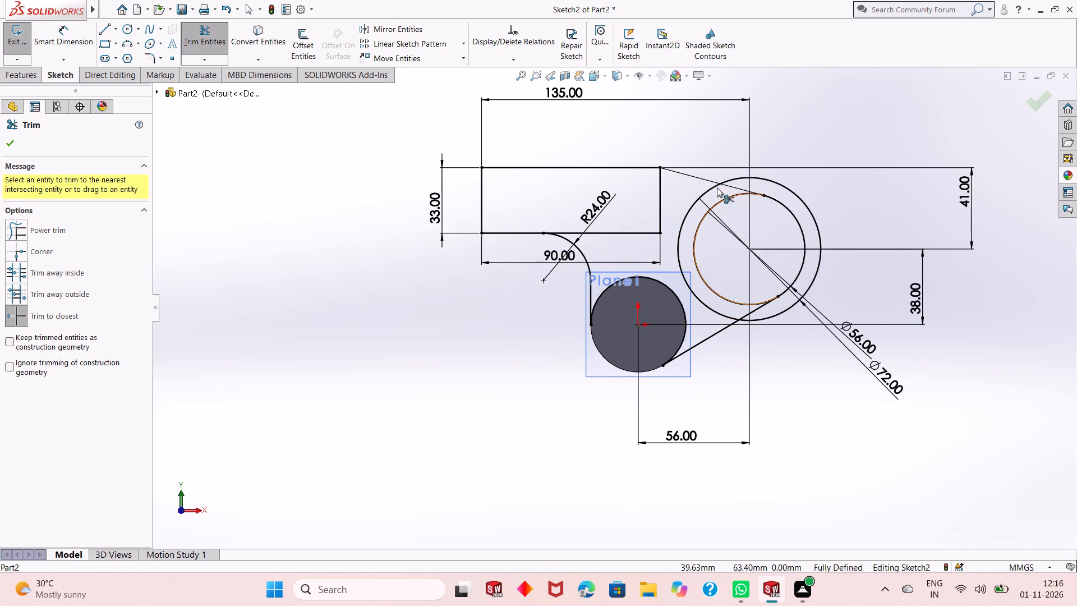
scroll(716, 181, "down", 1)
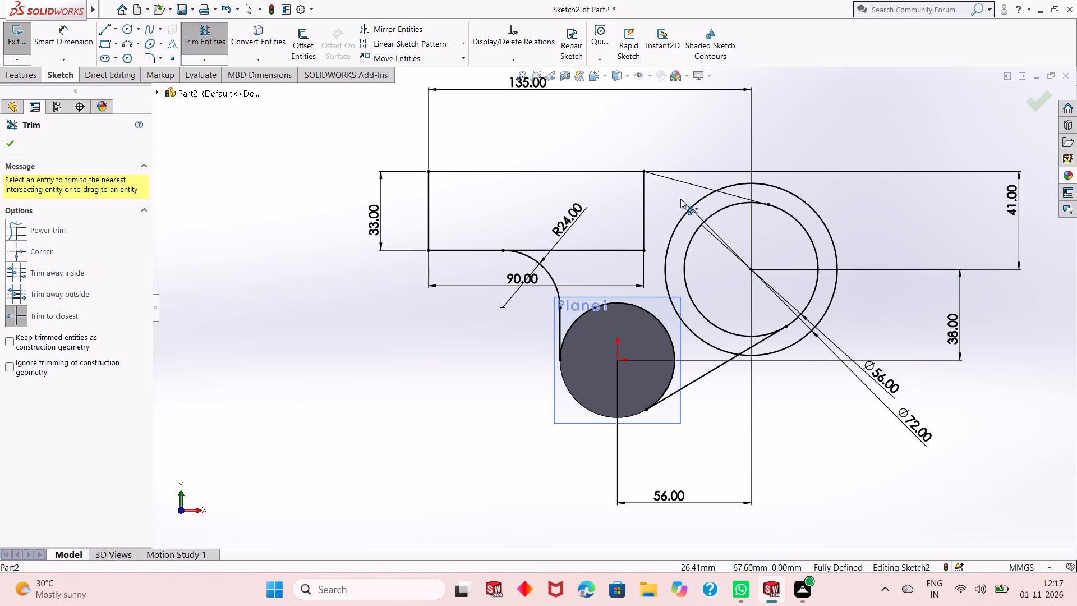
left_click(583, 251)
left_click(646, 210)
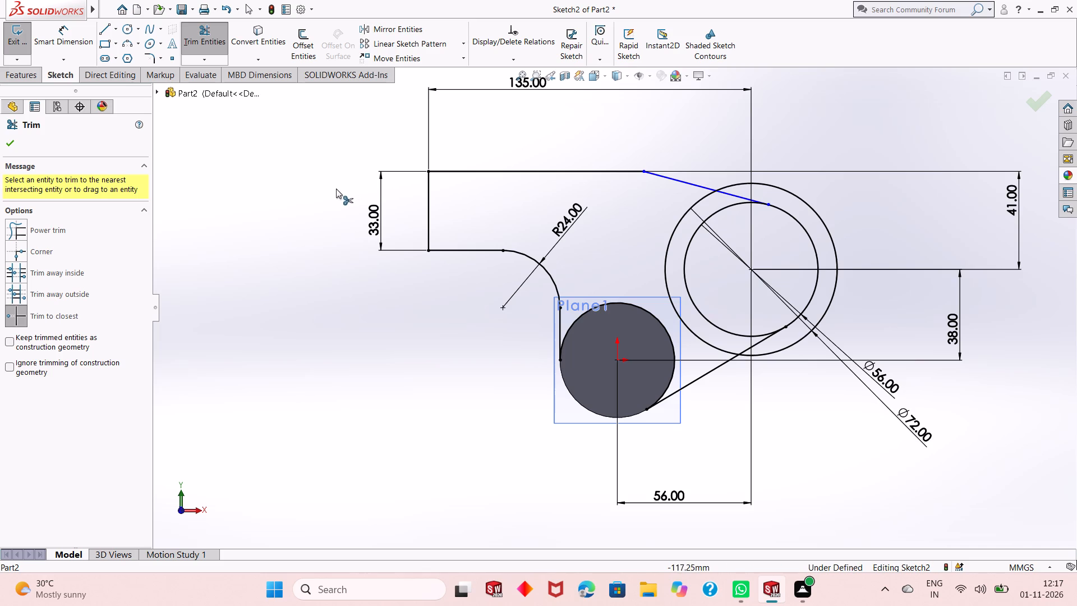
right_click(282, 186)
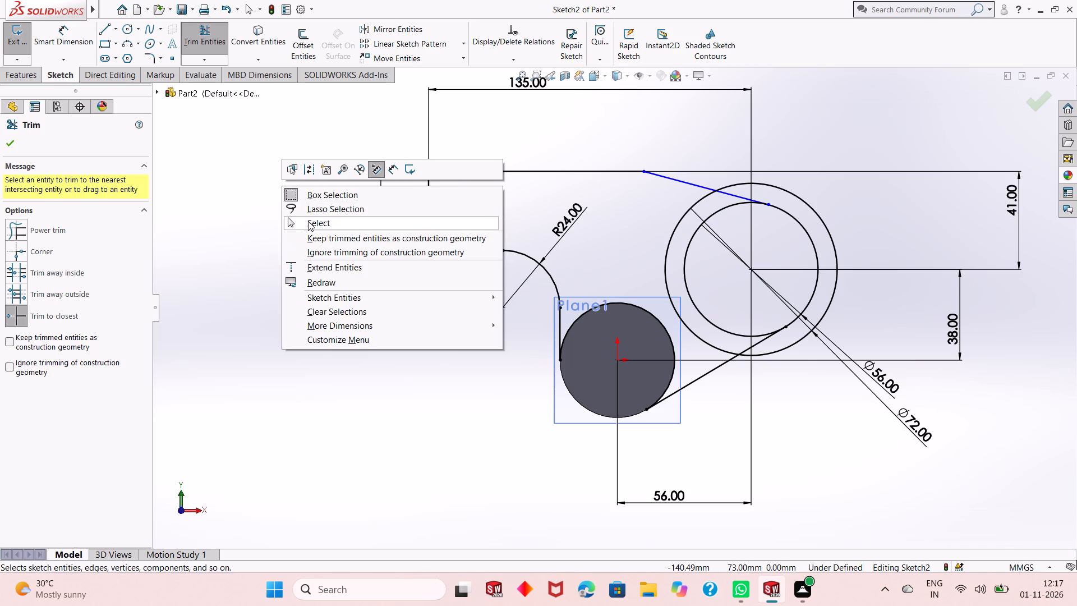
left_click(308, 221)
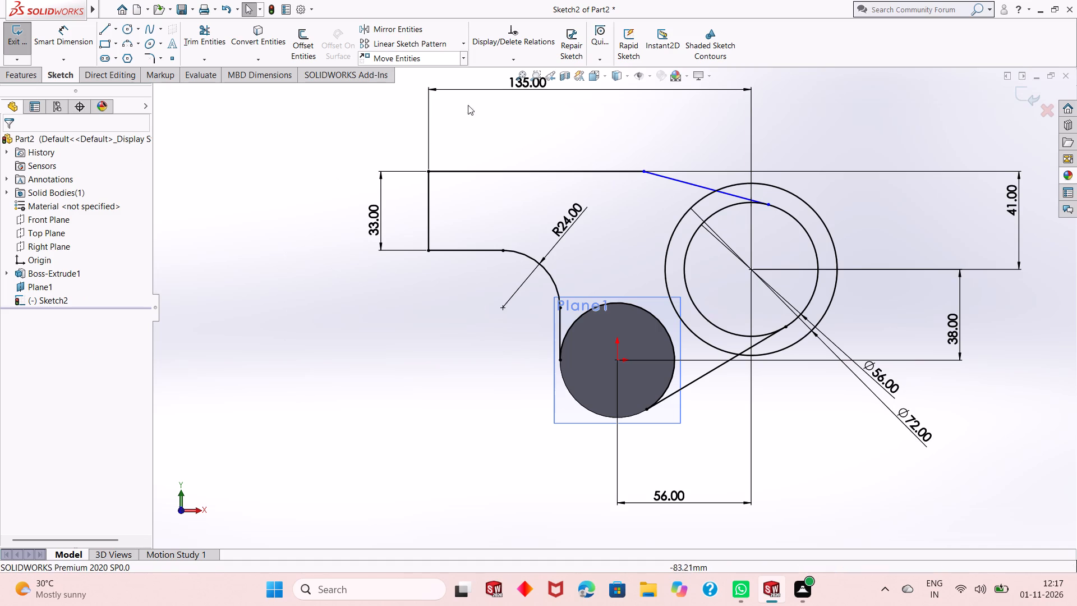
Apply a tangent relation between the upper sloping line and the 56 mm circle.
scroll(770, 203, "down", 3)
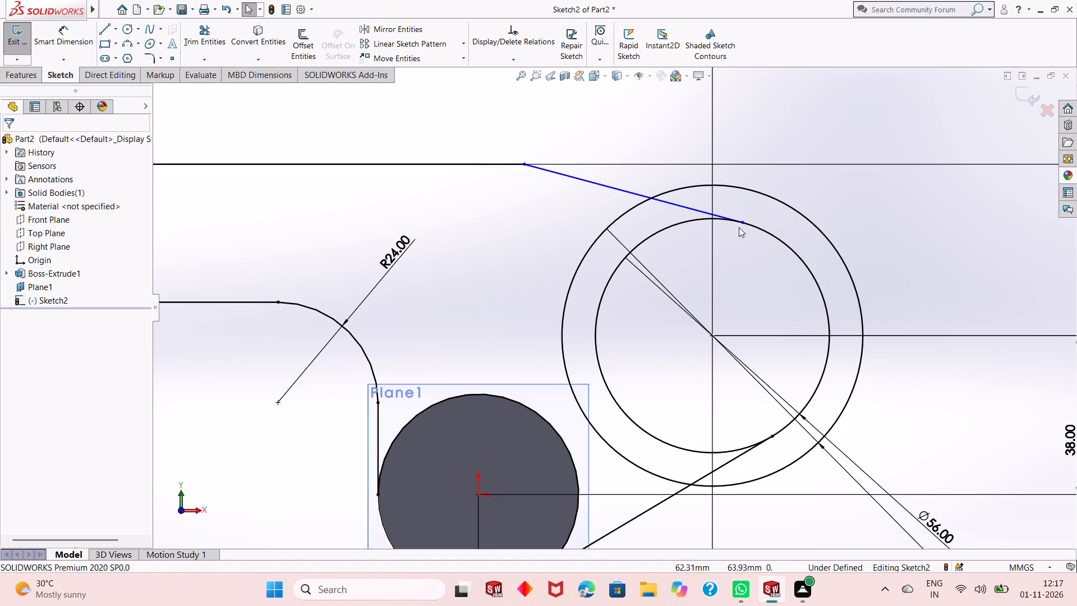
scroll(742, 248, "down", 3)
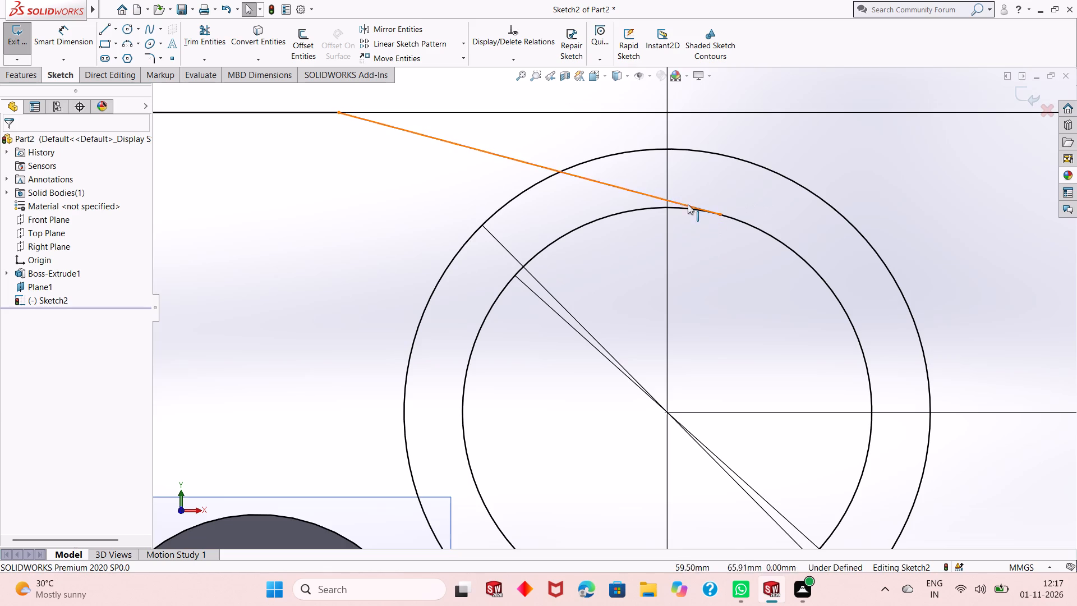
left_click(659, 199)
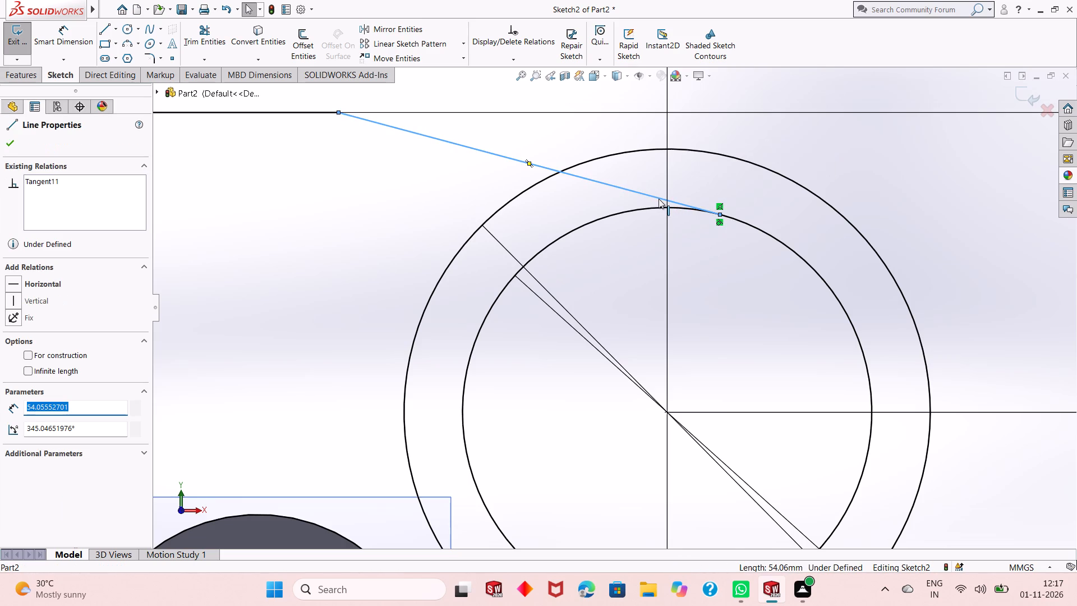
left_click(738, 221, "ctrl")
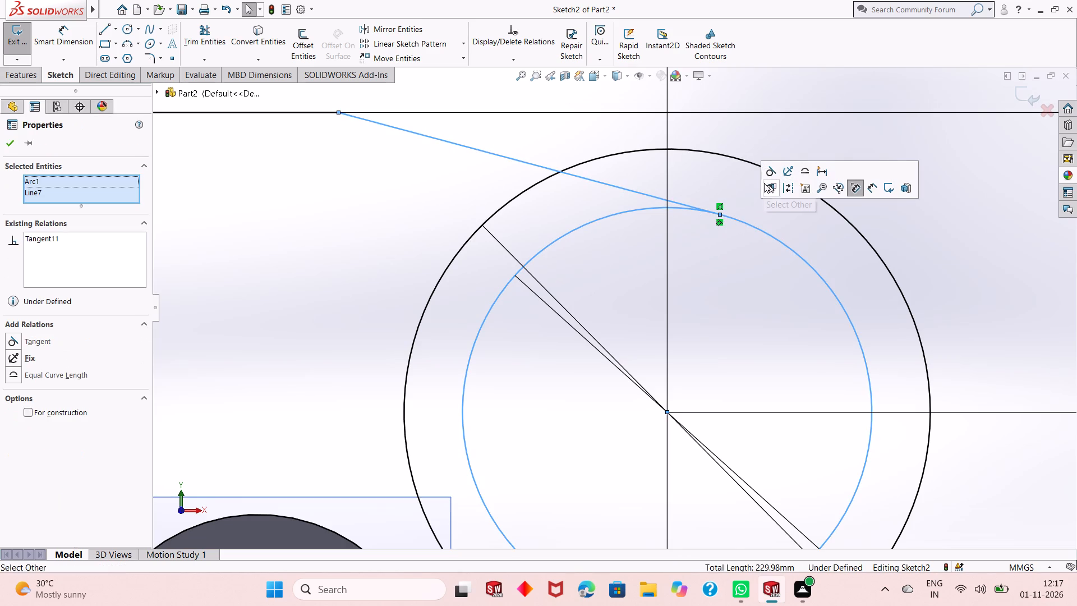
left_click(765, 174)
key("Escape")
key("Escape")
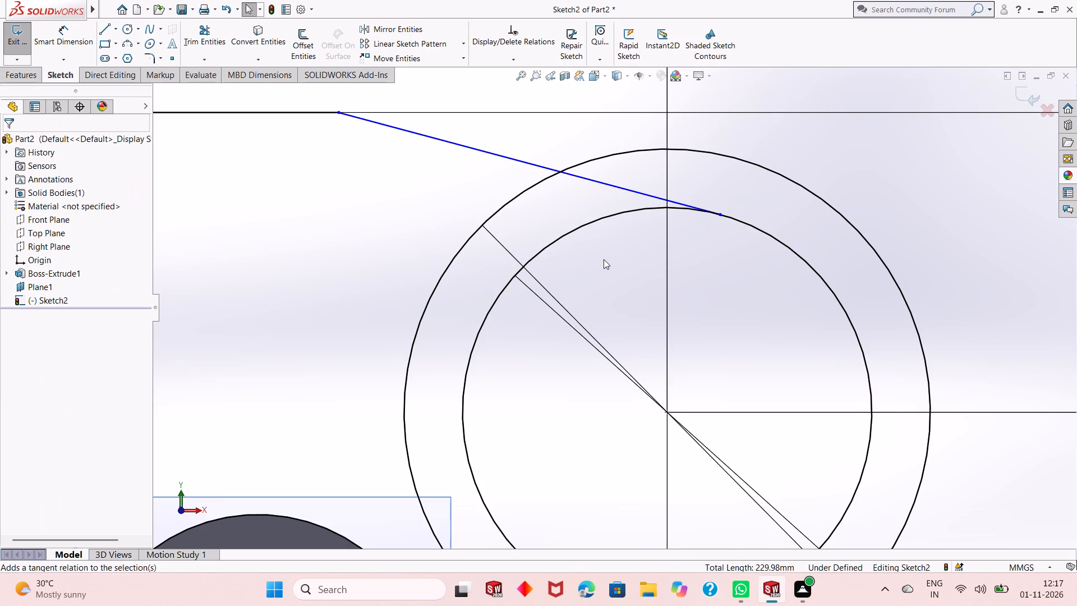
Apply a Fix relation to the point where the profile's top edge meets the upper sloping line.
scroll(604, 259, "up", 1)
scroll(416, 199, "up", 1)
scroll(408, 168, "down", 3)
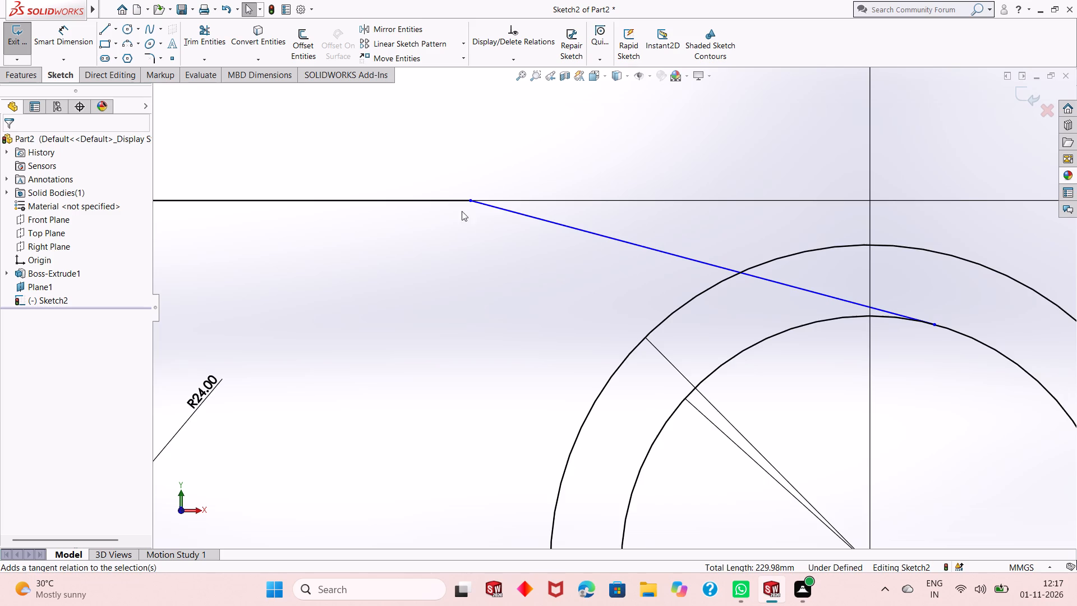
scroll(466, 222, "down", 3)
left_click(502, 201)
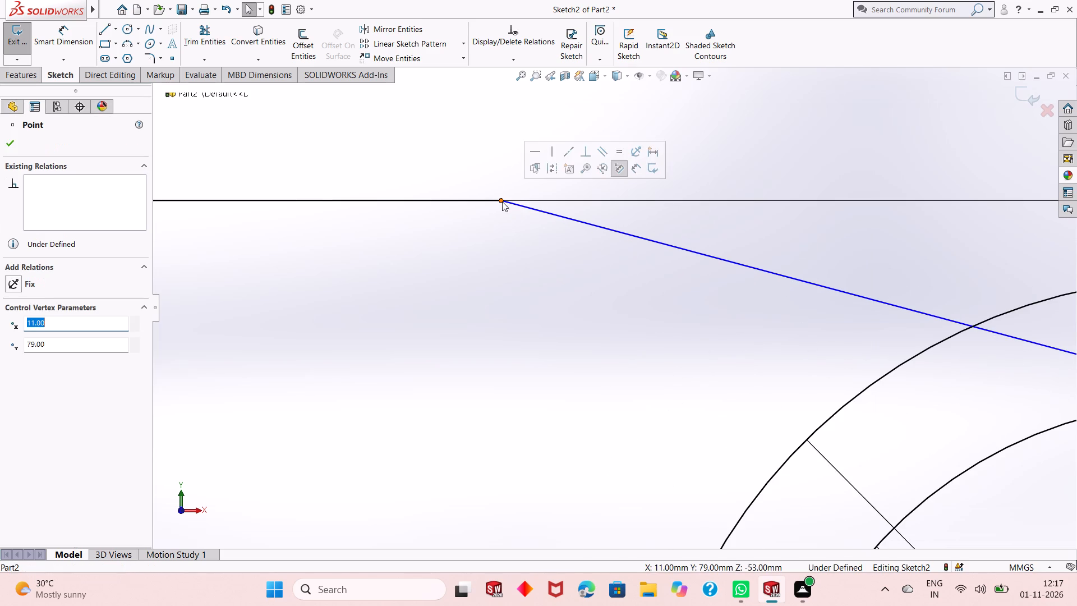
scroll(501, 216, "down", 8)
scroll(614, 236, "down", 4)
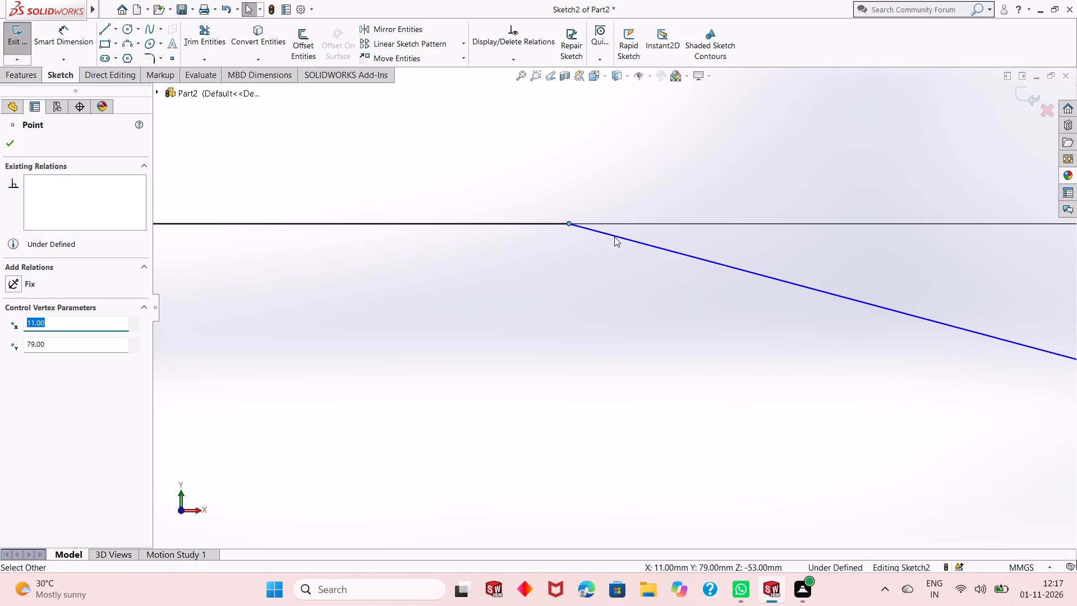
scroll(614, 237, "down", 3)
scroll(533, 232, "down", 4)
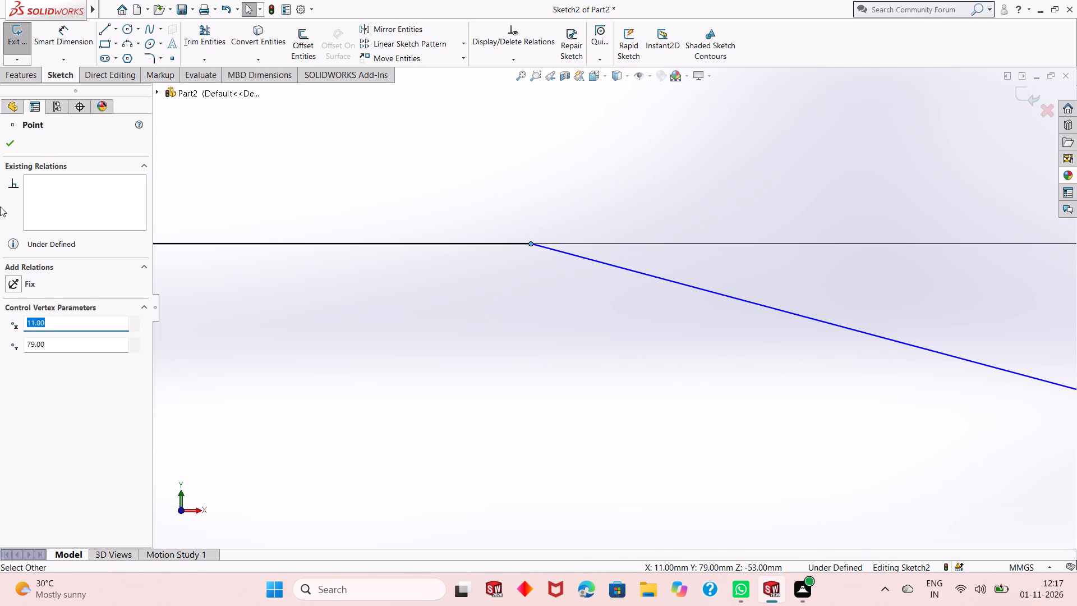
left_click(15, 286)
key("Escape")
key("Escape")
Delete the 41 mm vertical dimension between the profile's top edge and the centre of the concentric circles.
scroll(613, 320, "up", 20)
scroll(613, 320, "up", 5)
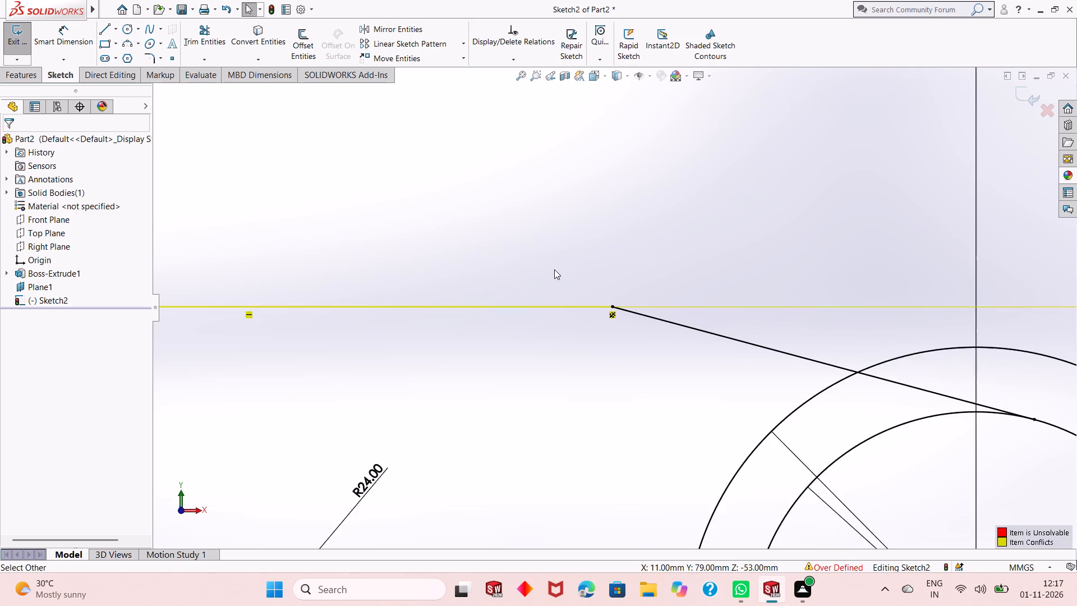
scroll(554, 269, "up", 9)
scroll(667, 345, "down", 6)
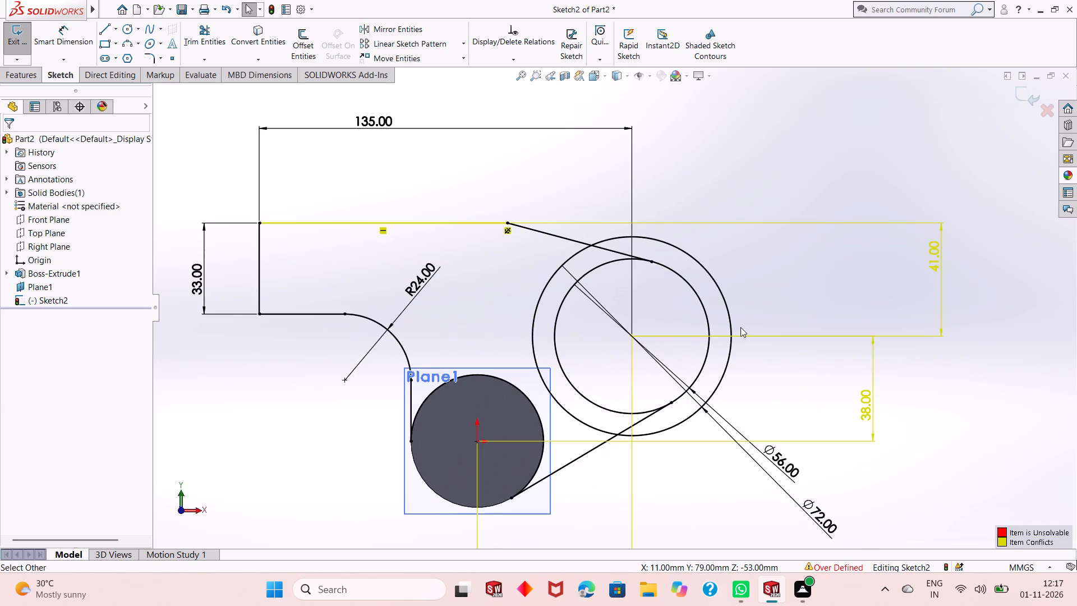
scroll(683, 307, "up", 3)
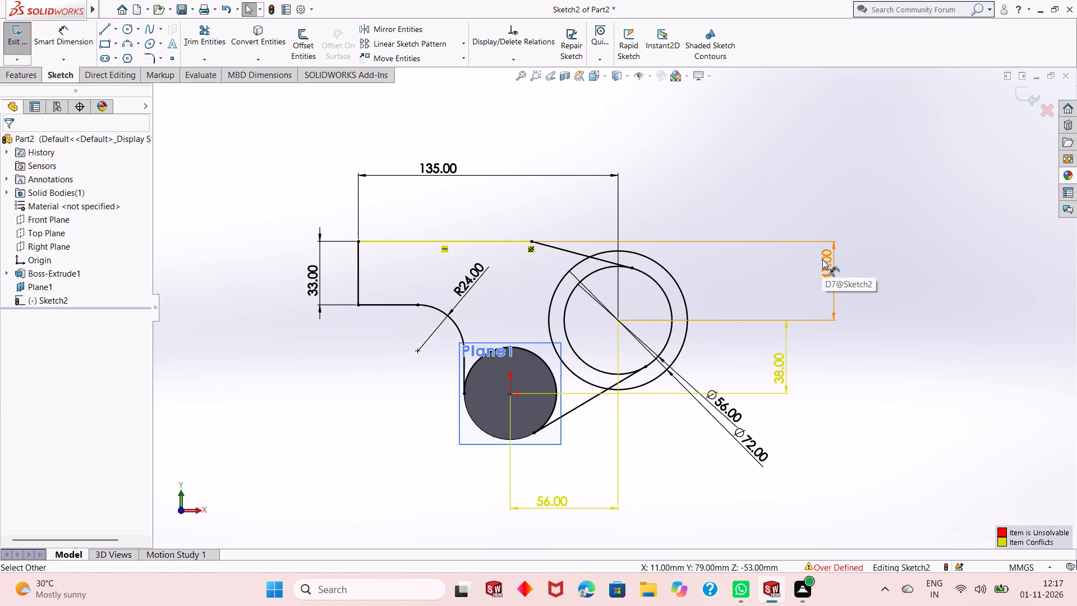
right_click(822, 259)
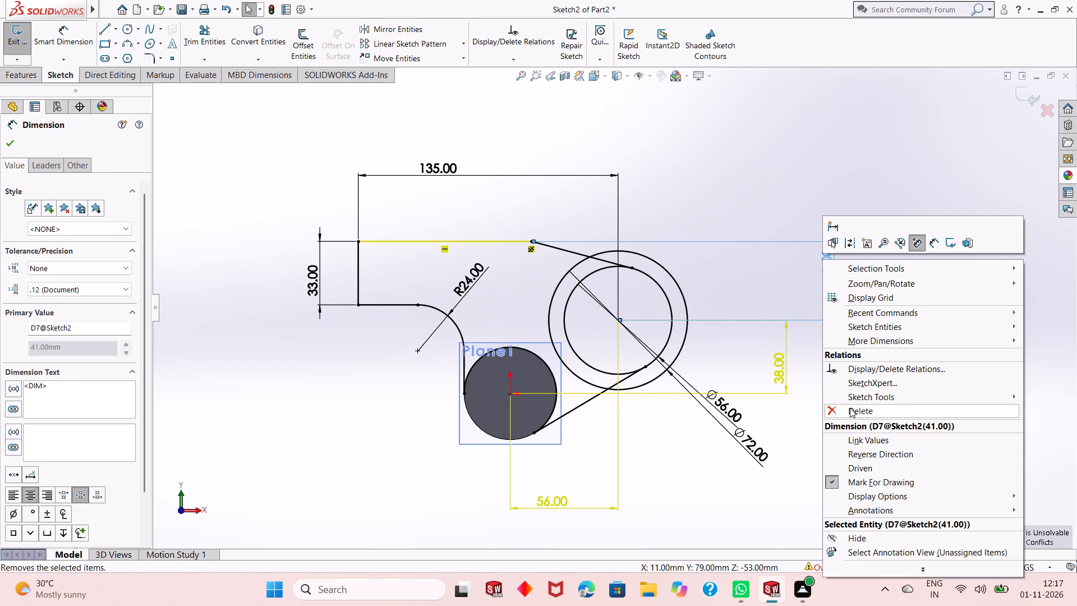
left_click(850, 408)
key("Escape")
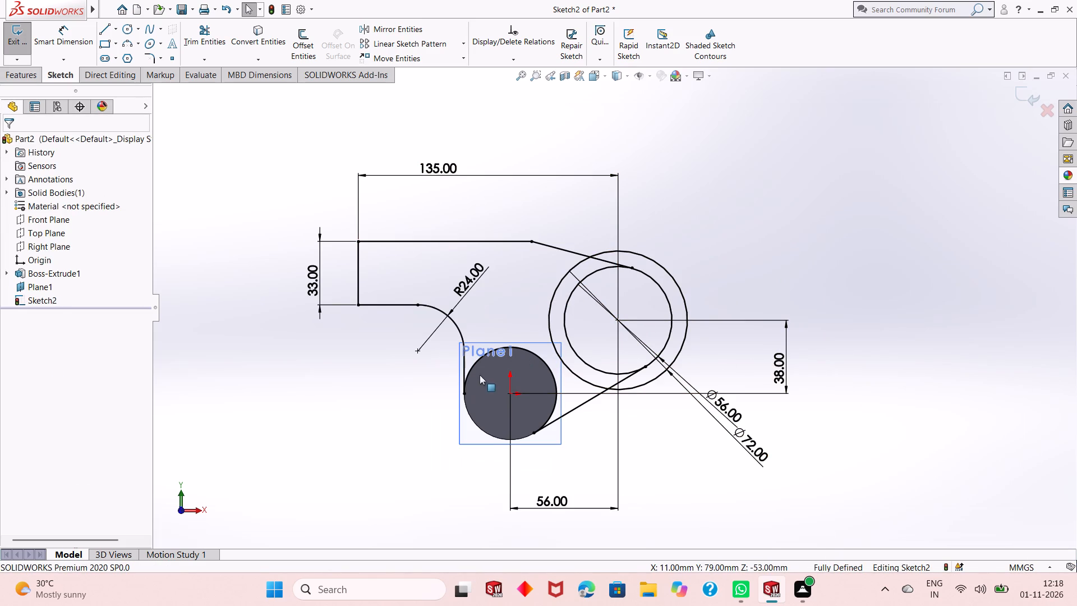
Examine the arm sketch from several angles, checking its position and outline against the cylinder.
scroll(479, 385, "up", 1)
scroll(498, 352, "down", 2)
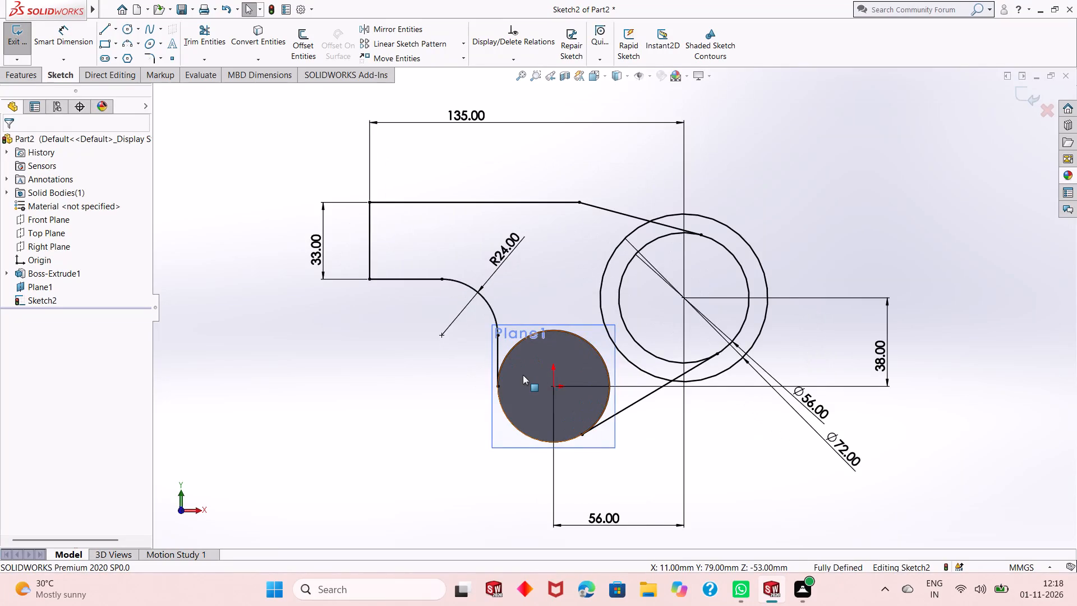
scroll(523, 375, "up", 2)
middle_click_drag(459, 372, 485, 360)
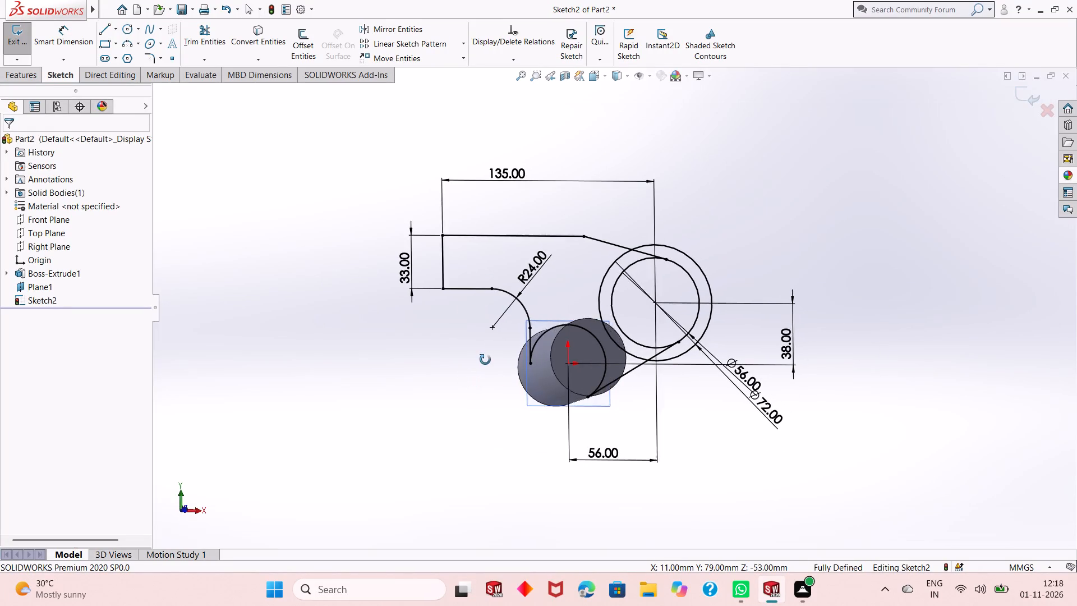
middle_click_drag(485, 360, 587, 352)
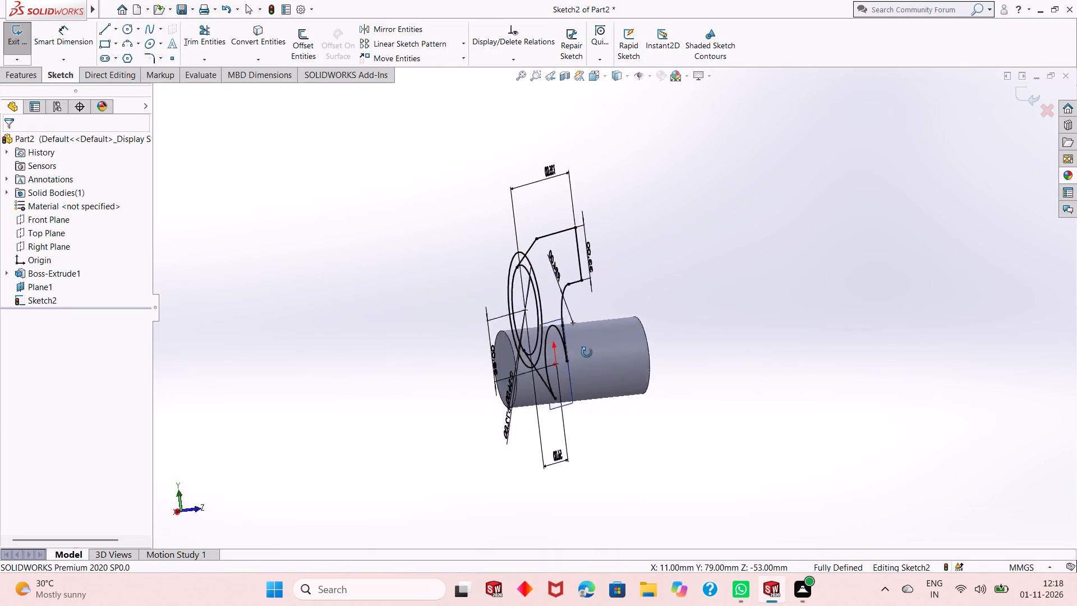
middle_click_drag(587, 352, 481, 375)
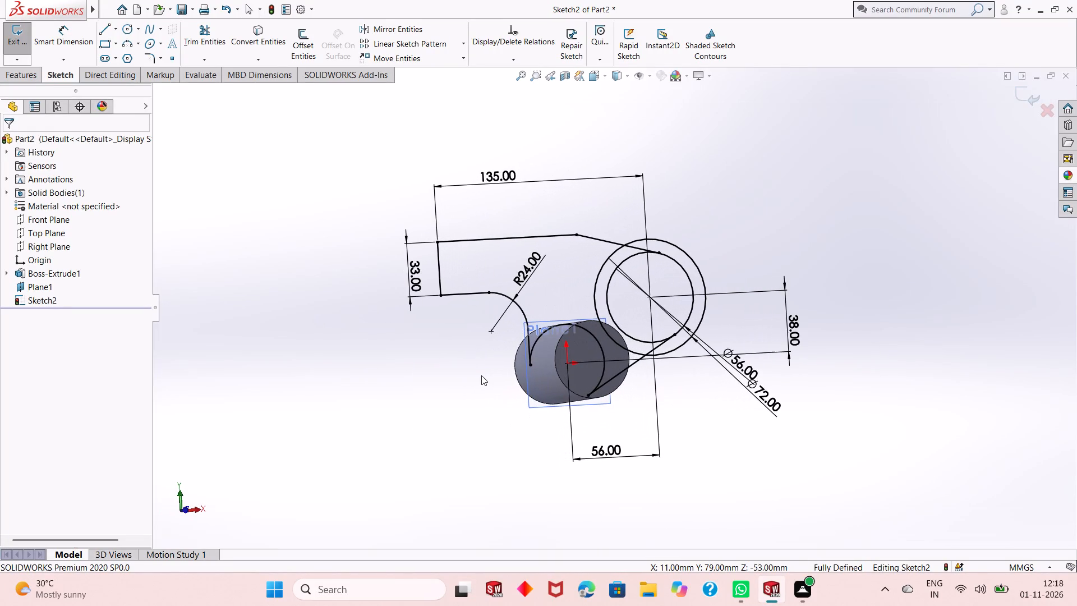
key("ctrl+8")
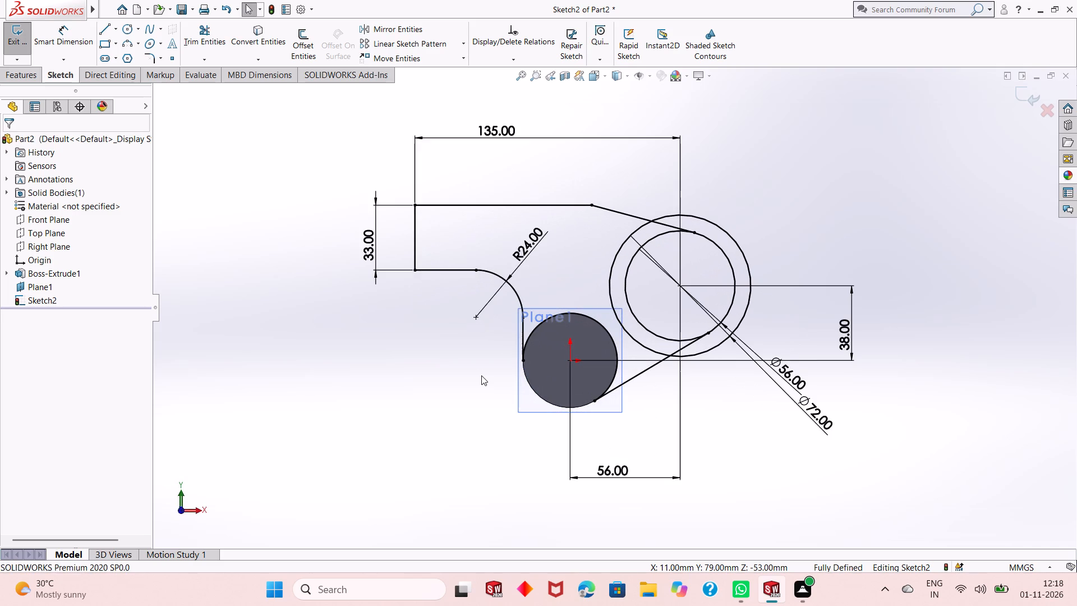
scroll(597, 314, "up", 1)
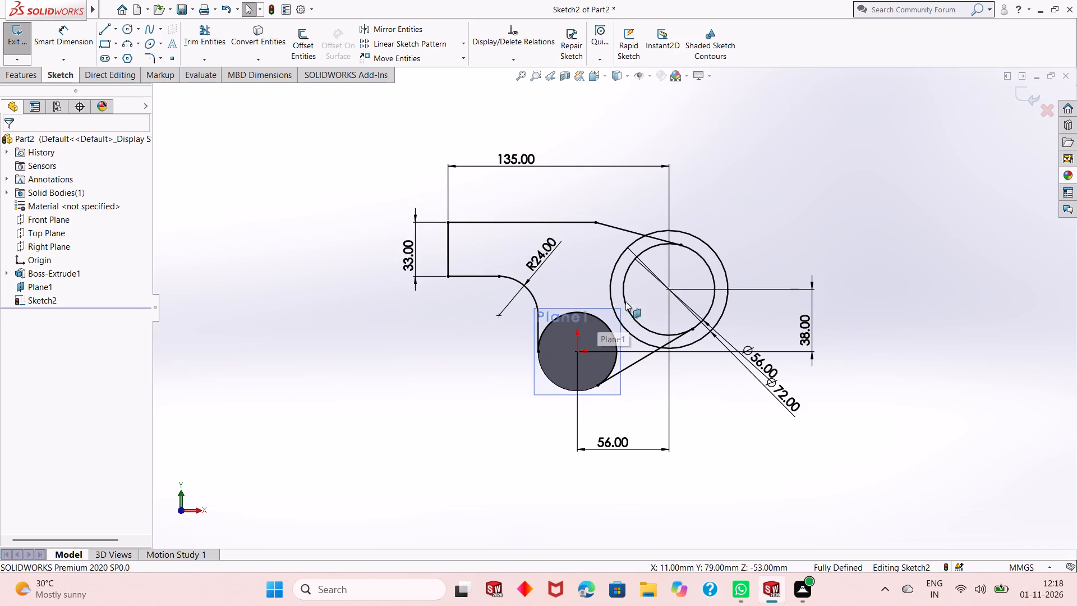
scroll(639, 280, "down", 2)
scroll(524, 357, "up", 1)
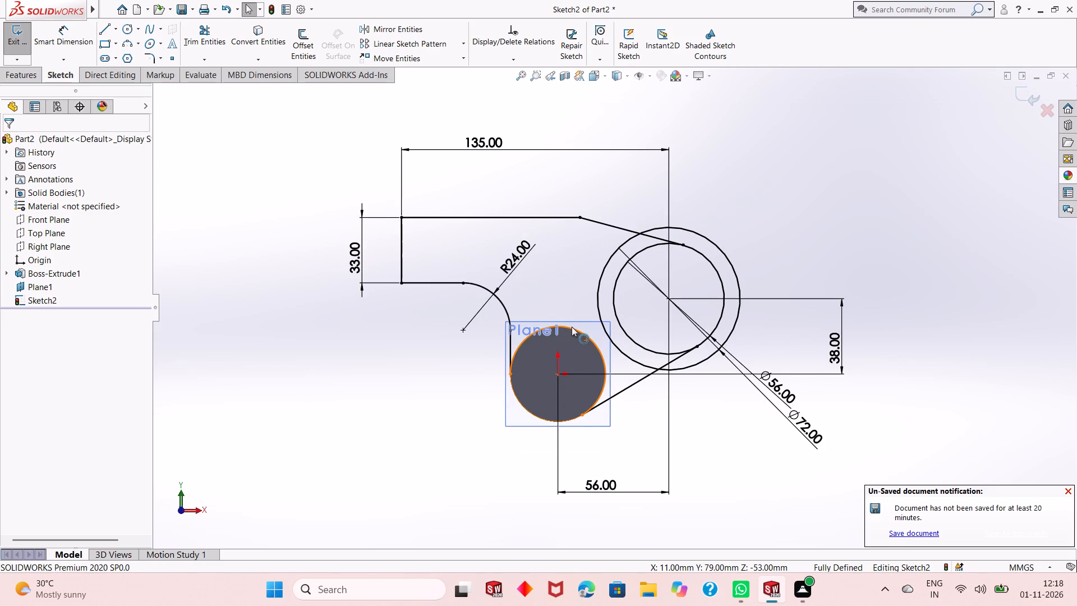
scroll(559, 348, "up", 1)
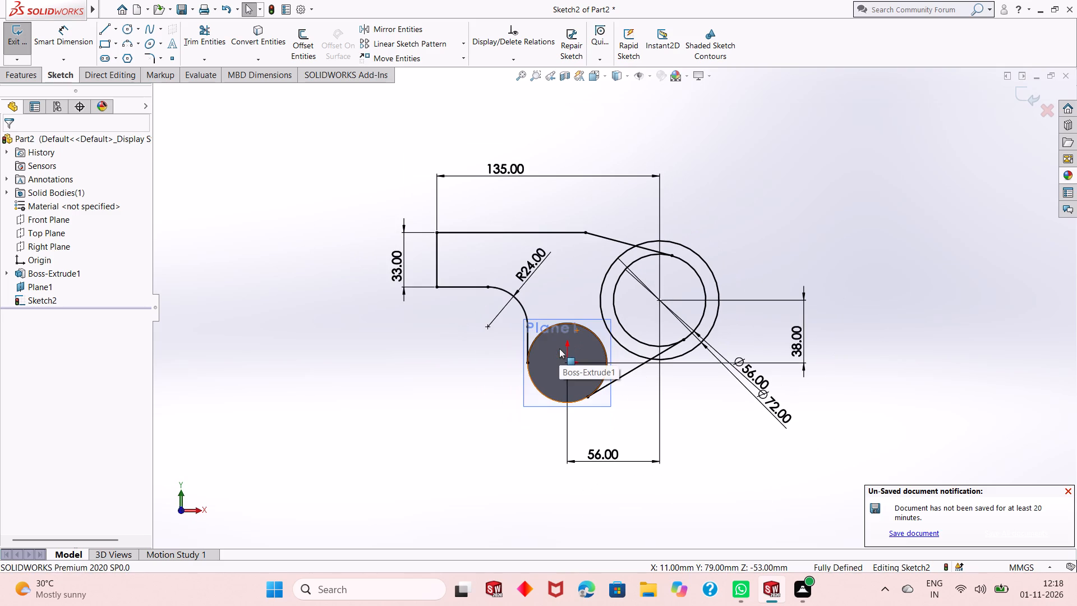
scroll(559, 350, "up", 1)
scroll(608, 317, "down", 2)
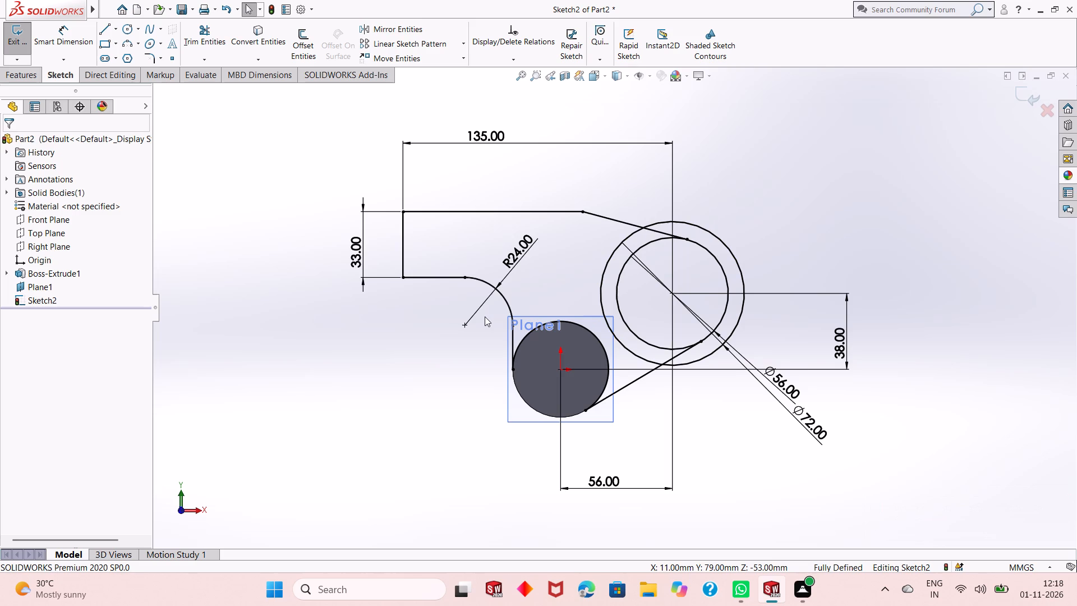
scroll(486, 350, "up", 1)
middle_click_drag(486, 351, 527, 345)
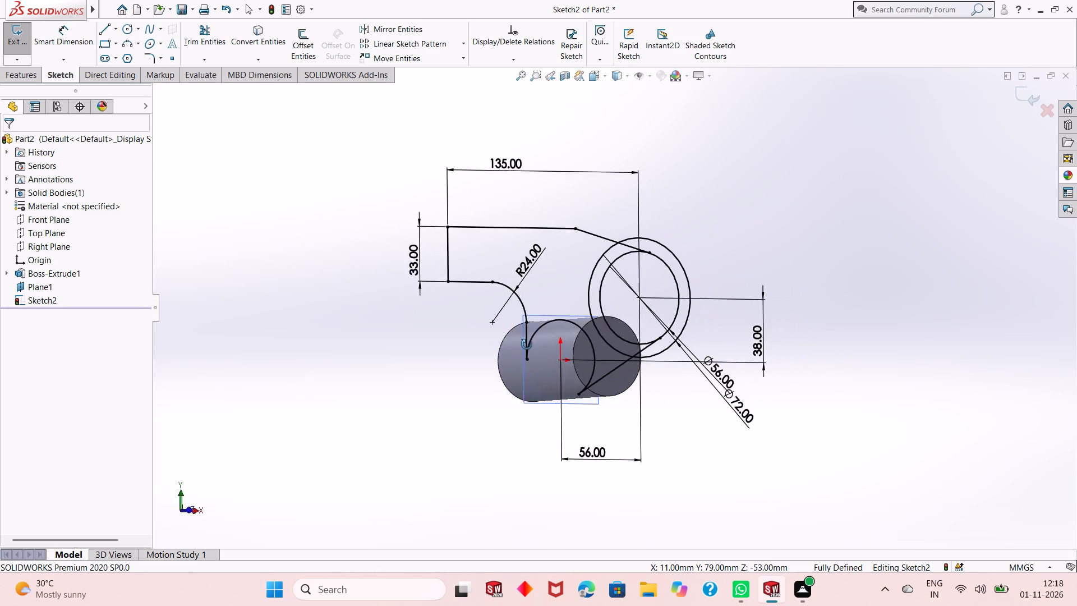
middle_click_drag(527, 345, 531, 373)
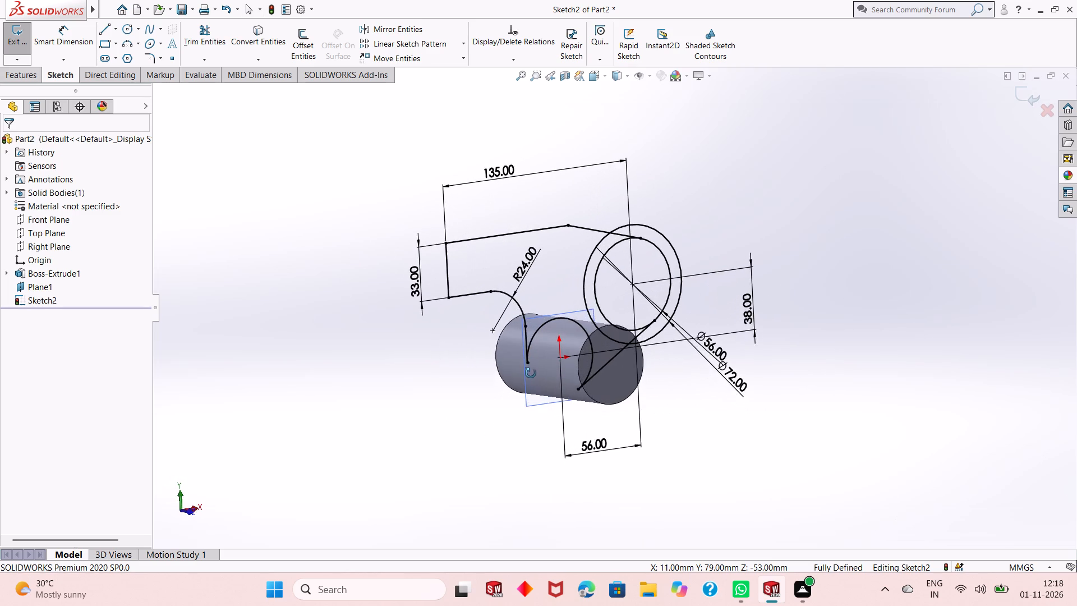
middle_click_drag(531, 373, 528, 369)
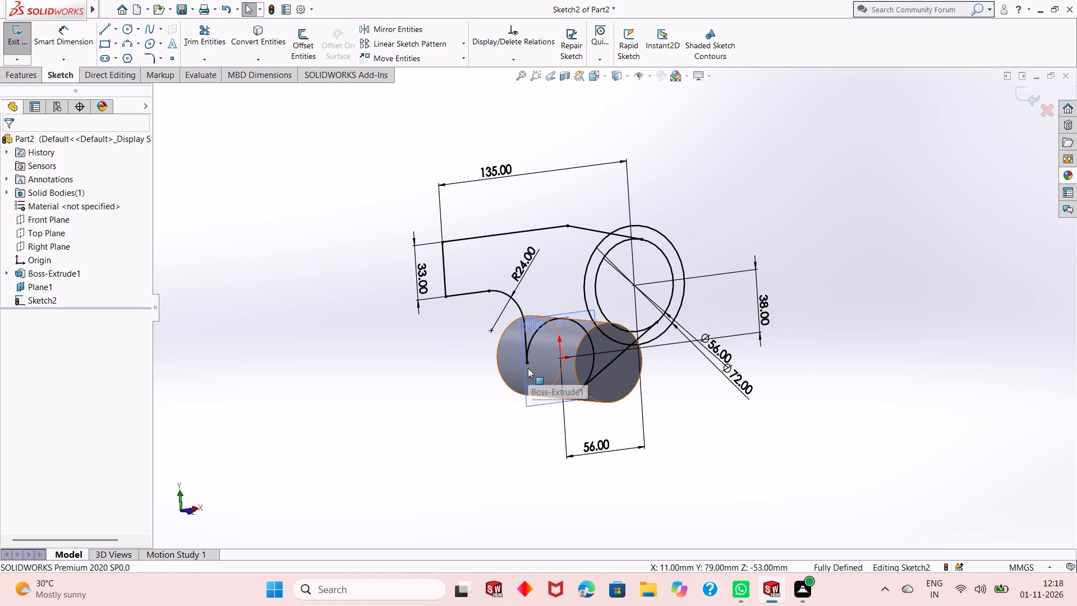
key("ctrl+8")
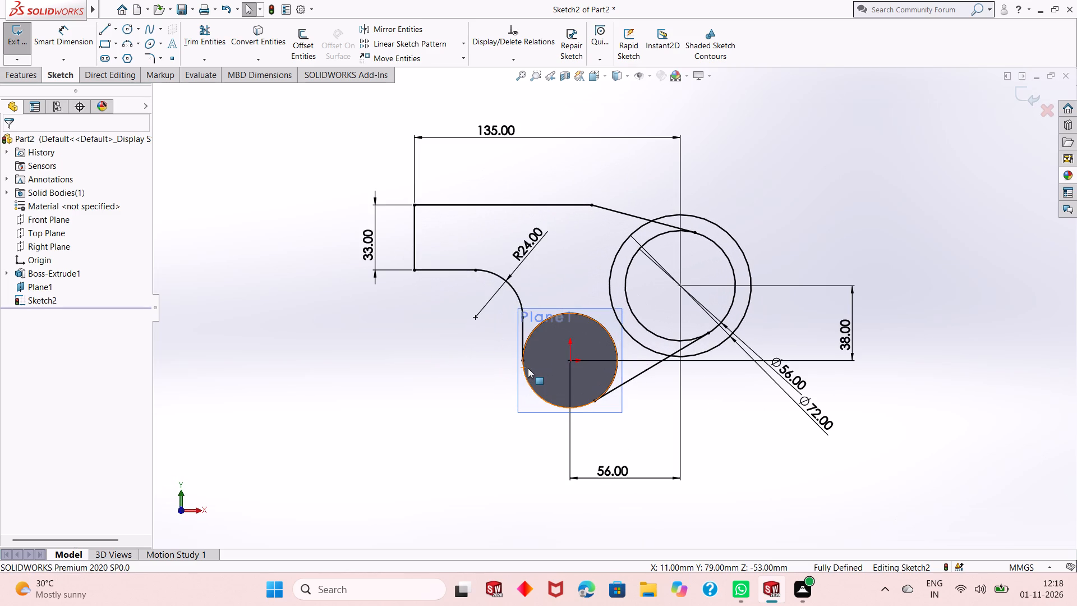
scroll(569, 338, "down", 2)
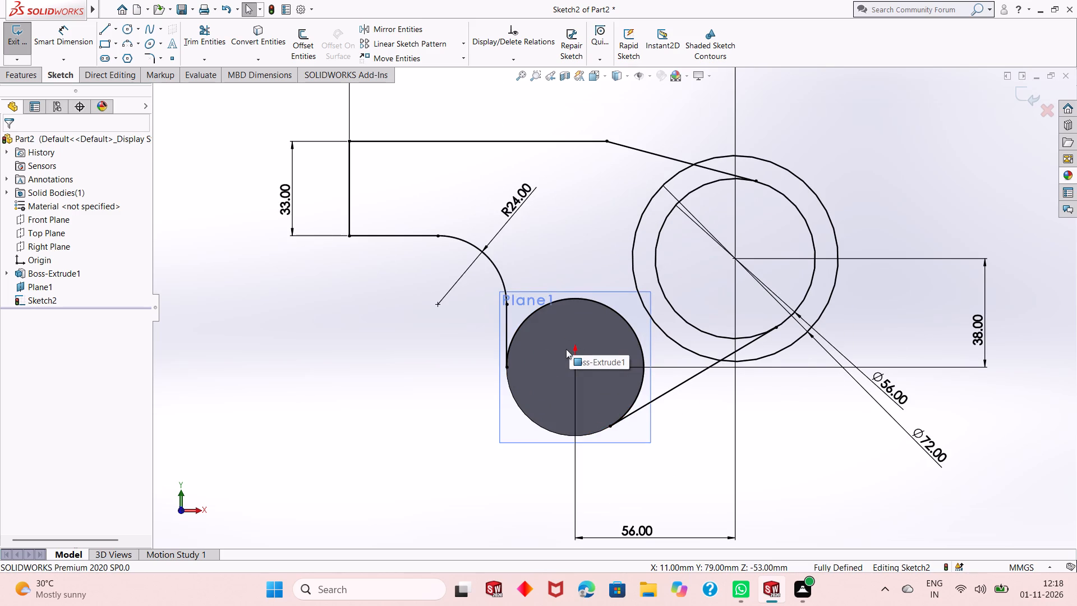
scroll(566, 349, "up", 1)
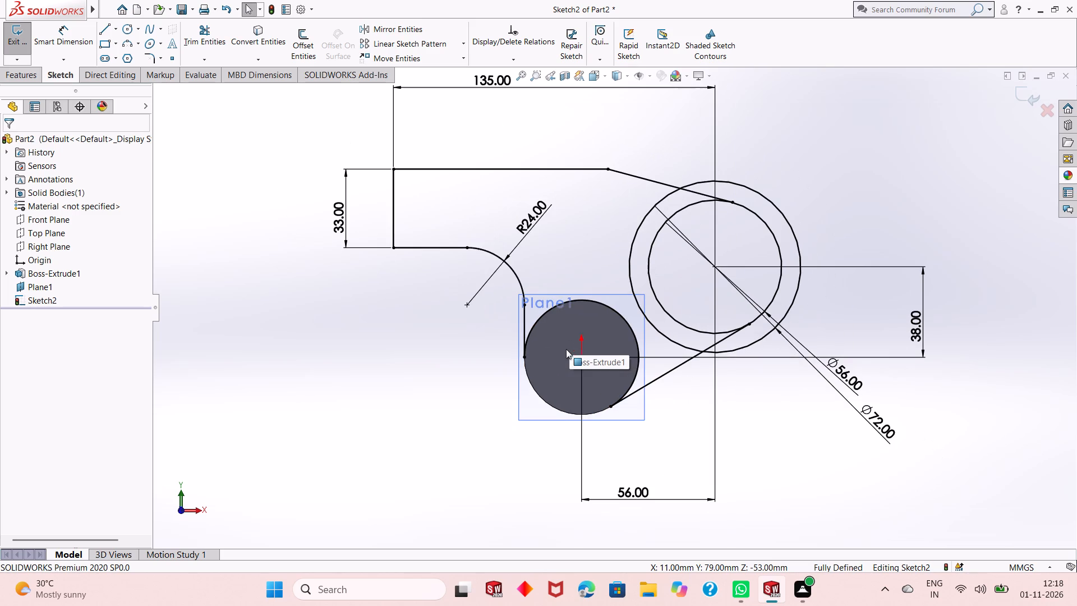
scroll(575, 342, "down", 1)
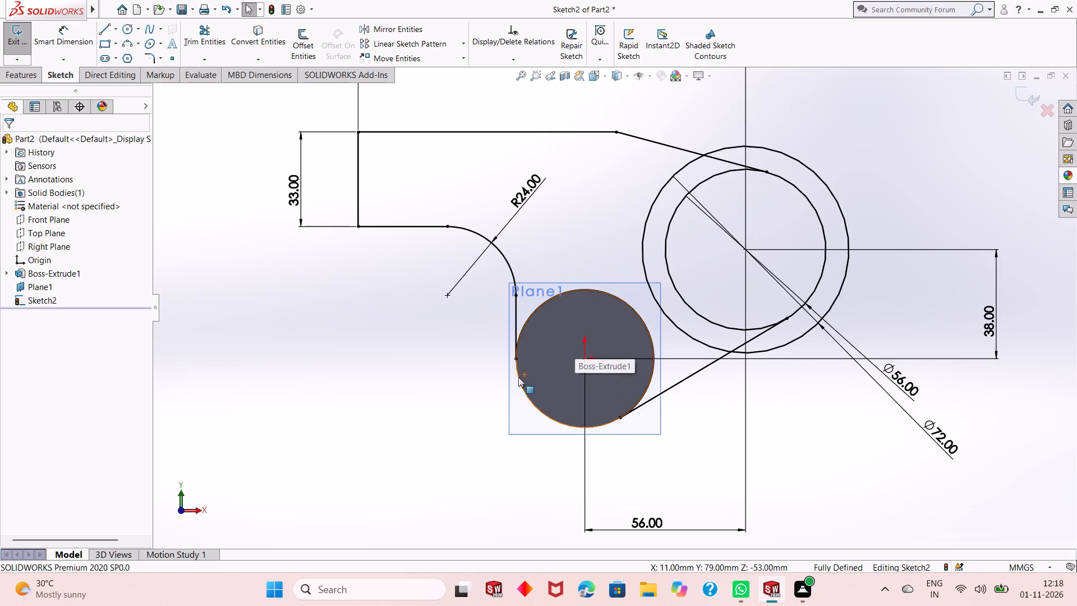
scroll(372, 383, "up", 1)
scroll(674, 297, "up", 1)
scroll(702, 270, "down", 1)
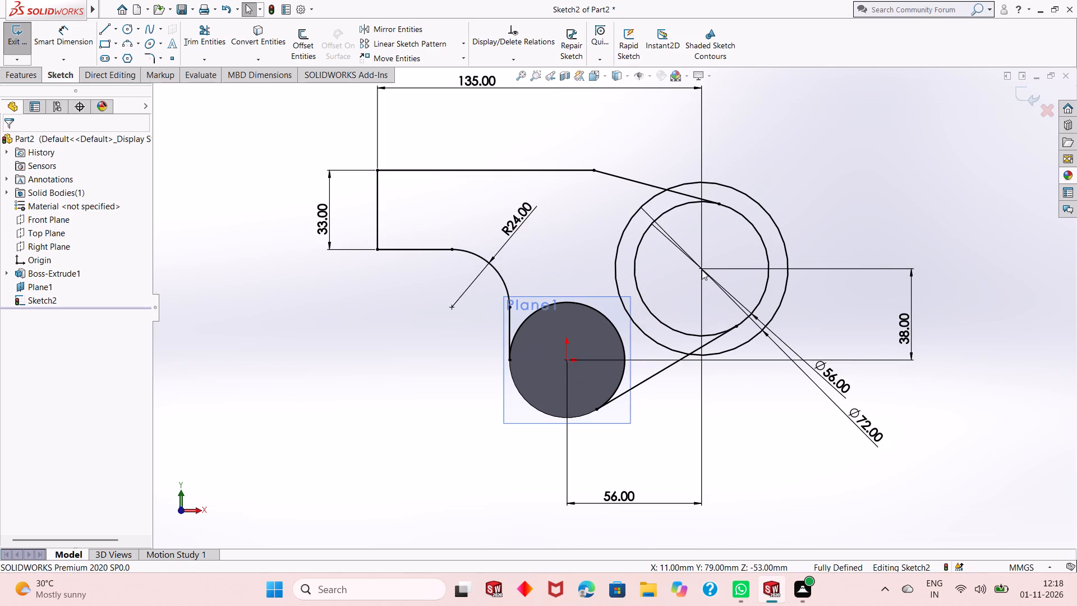
Start a boss extrusion of the arm region between its straight end, the cylinder and the 72 mm circle, with the direction reversed.
left_click(26, 74)
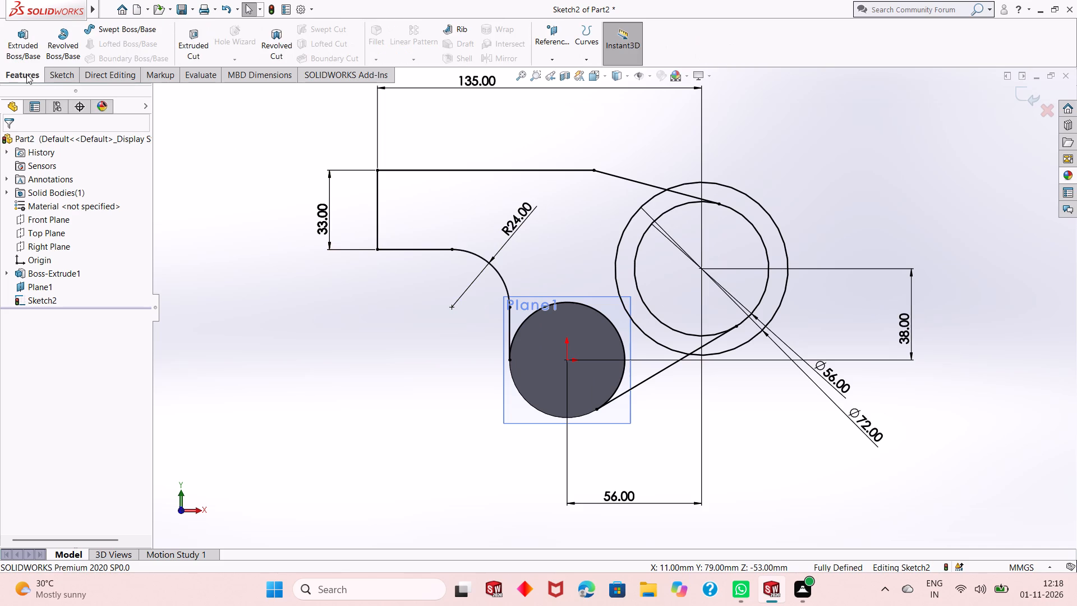
left_click(21, 45)
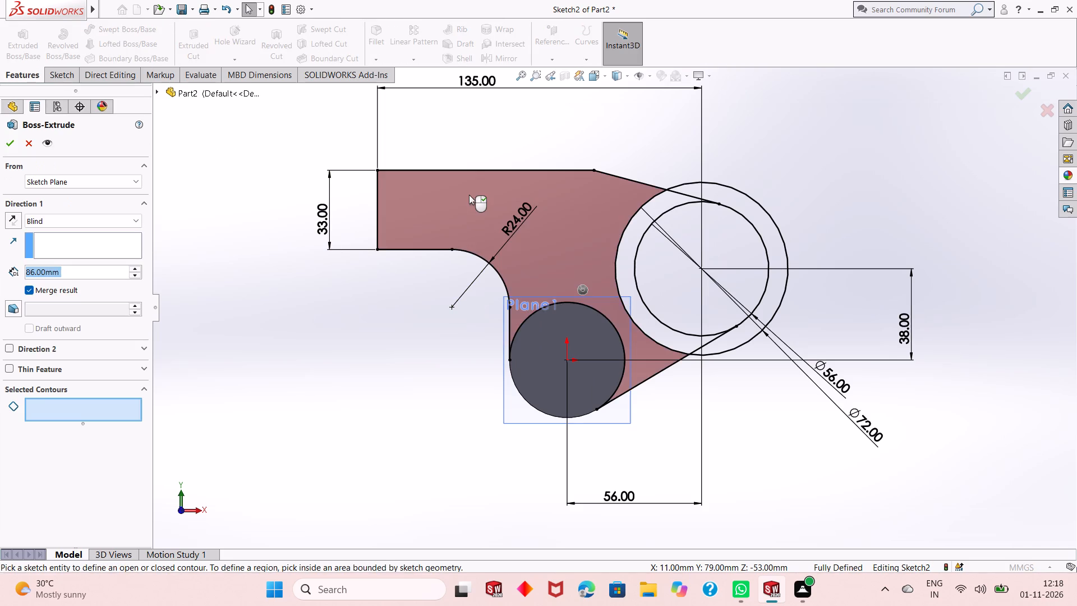
left_click(469, 195)
middle_click_drag(435, 332, 470, 328)
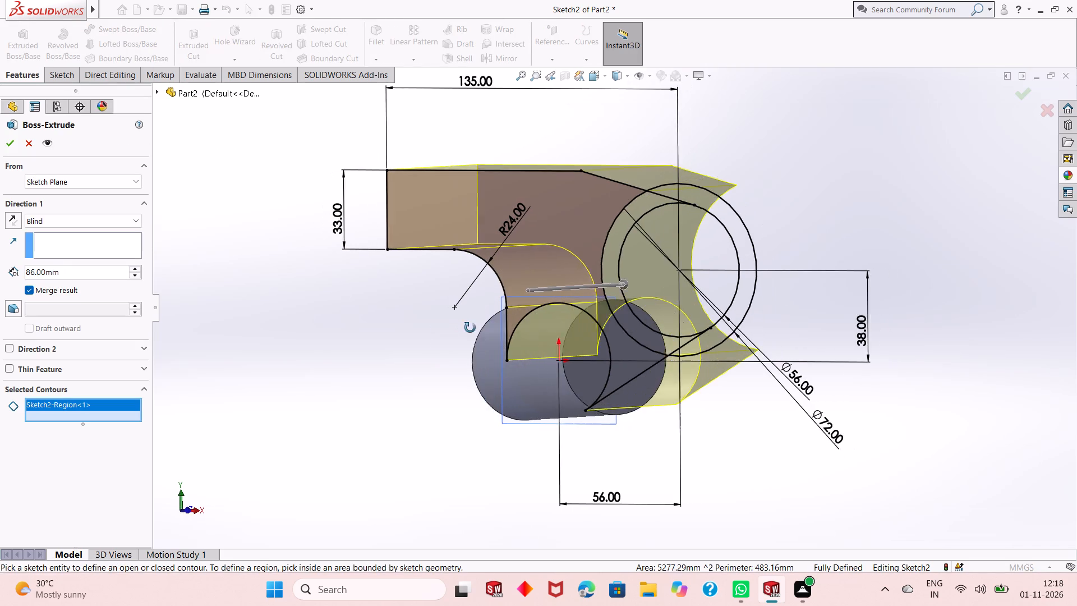
middle_click_drag(470, 328, 408, 345)
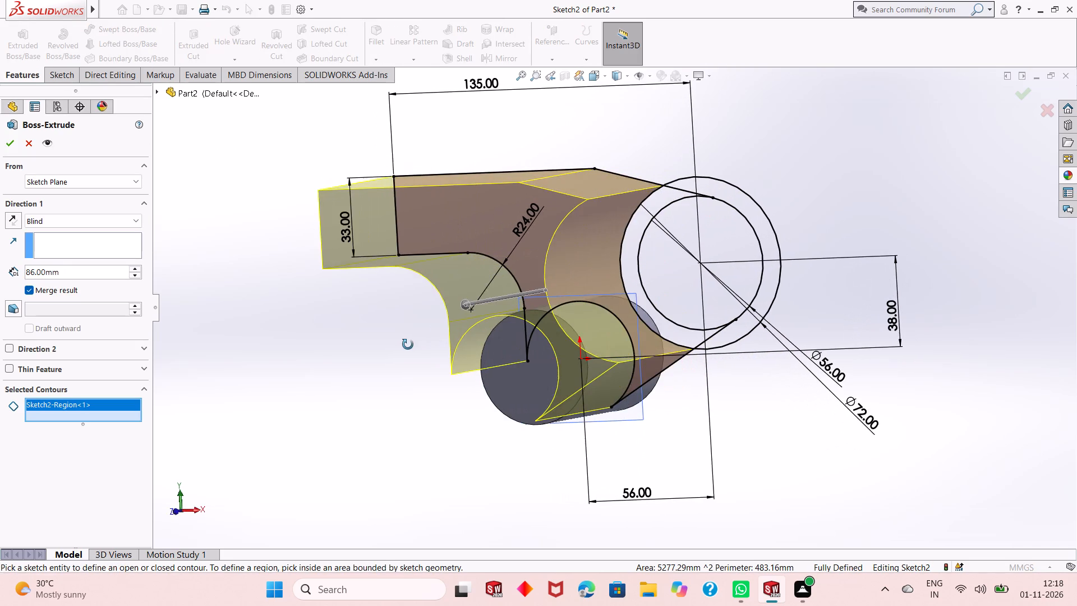
middle_click_drag(408, 345, 539, 350)
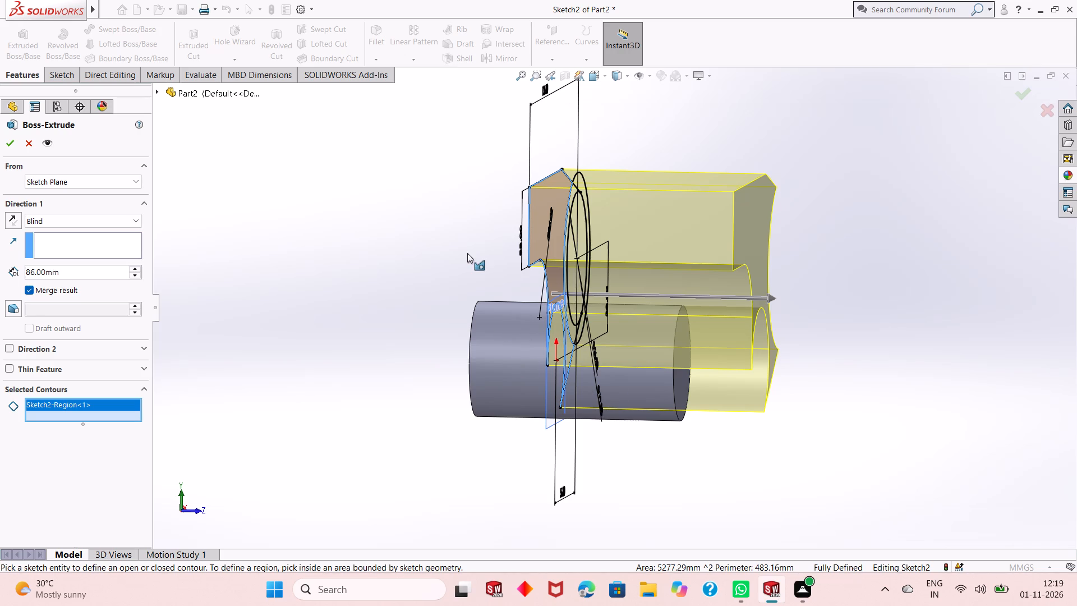
middle_click_drag(467, 253, 344, 326)
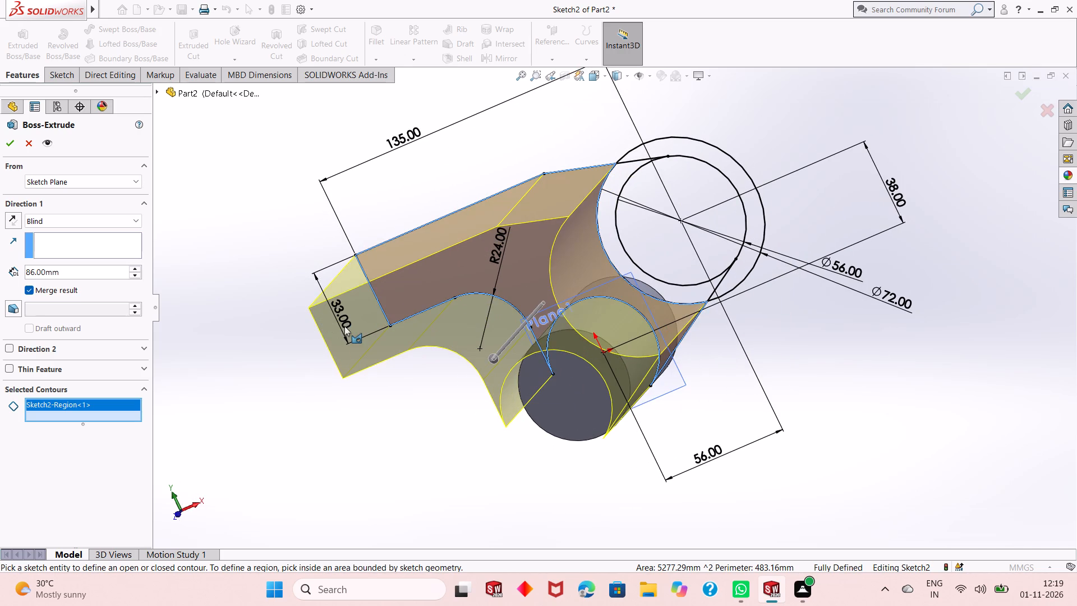
middle_click_drag(443, 422, 457, 415)
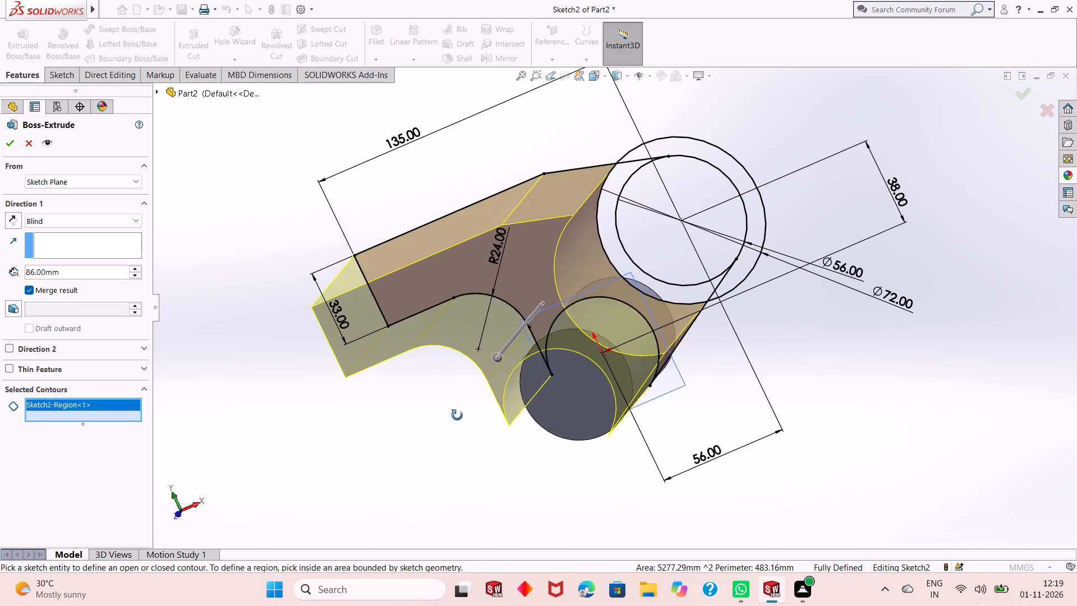
middle_click_drag(457, 415, 599, 296)
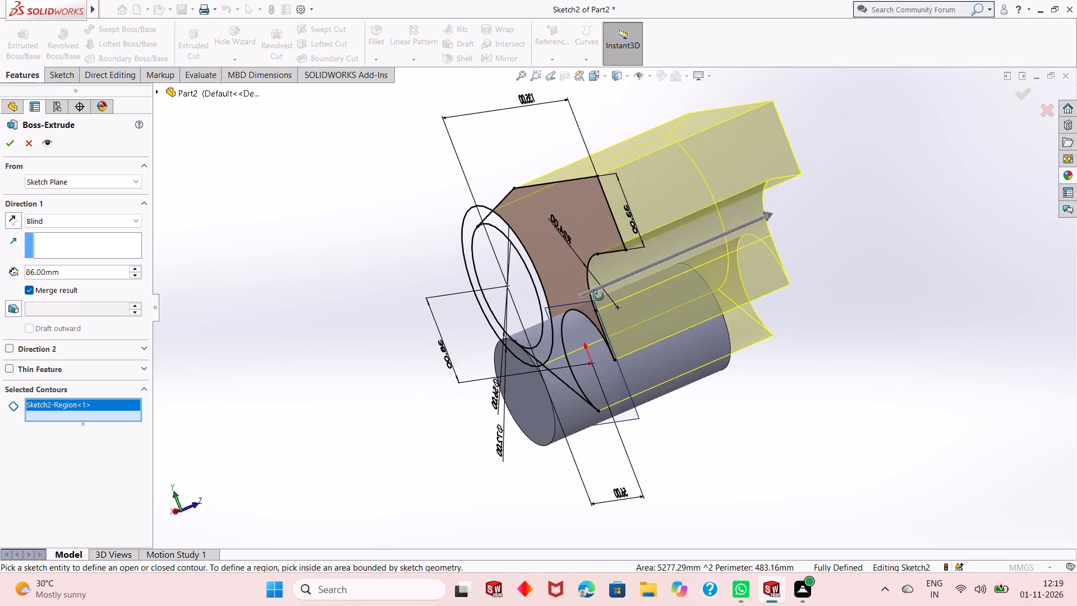
middle_click_drag(599, 296, 349, 382)
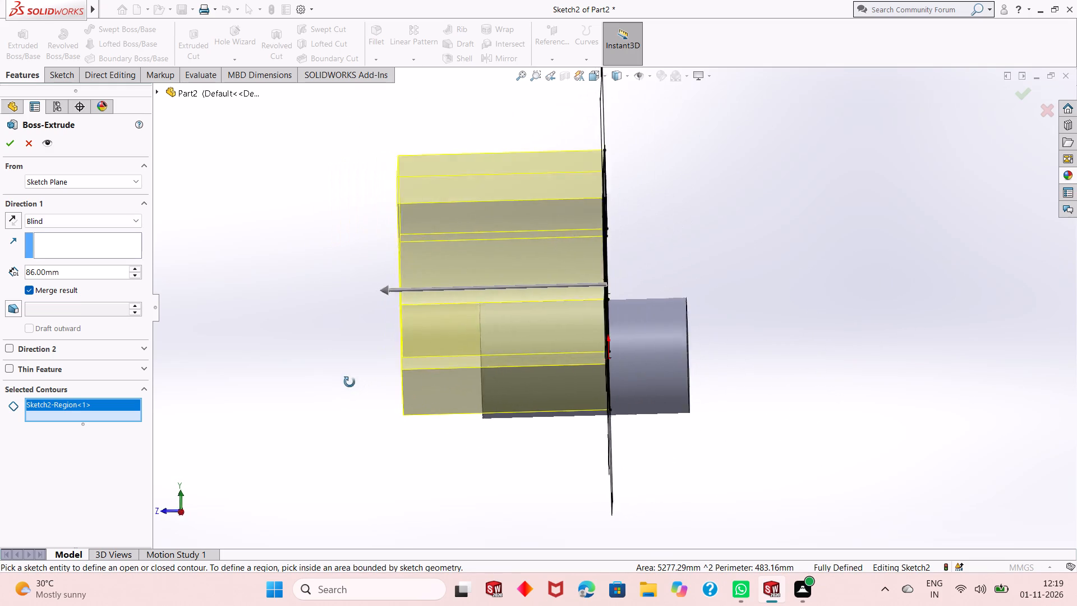
middle_click_drag(349, 382, 527, 359)
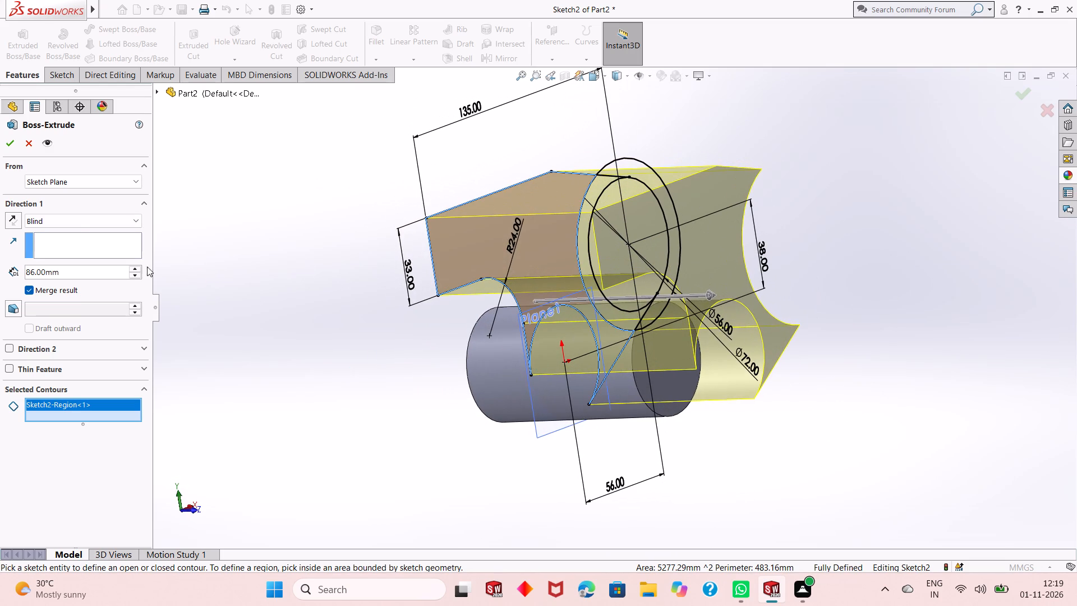
left_click(8, 217)
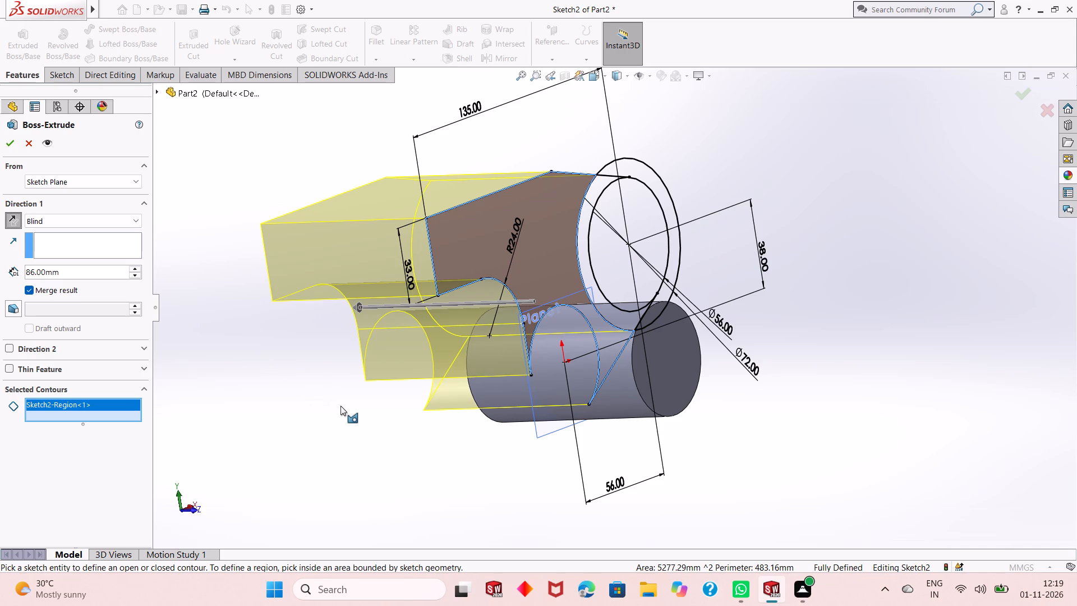
Set the arm extrusion's blind depth to 11 mm.
middle_click_drag(351, 393, 401, 358)
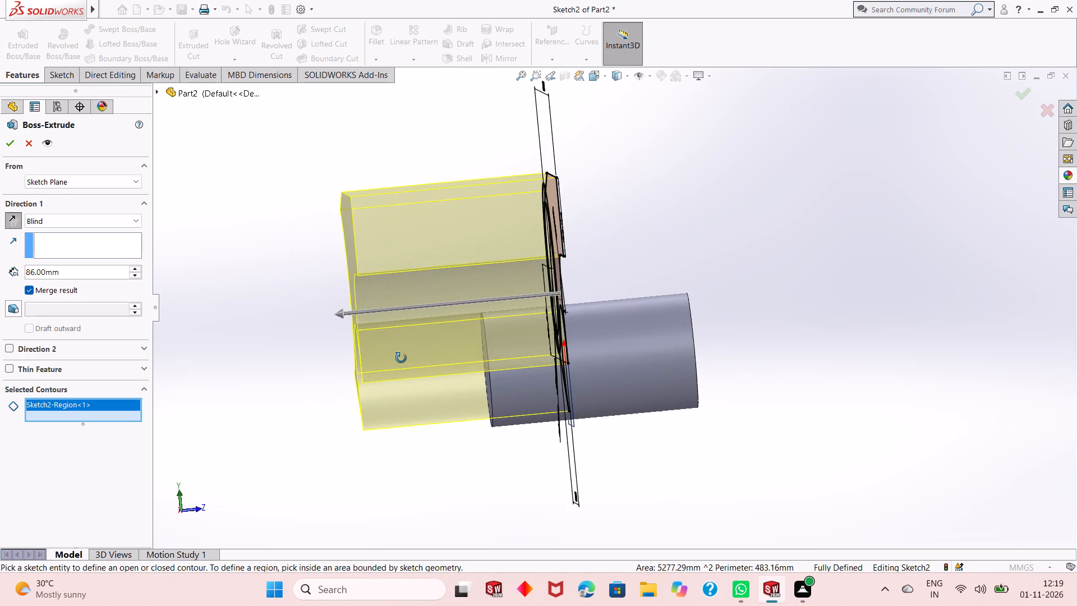
middle_click_drag(401, 358, 430, 268)
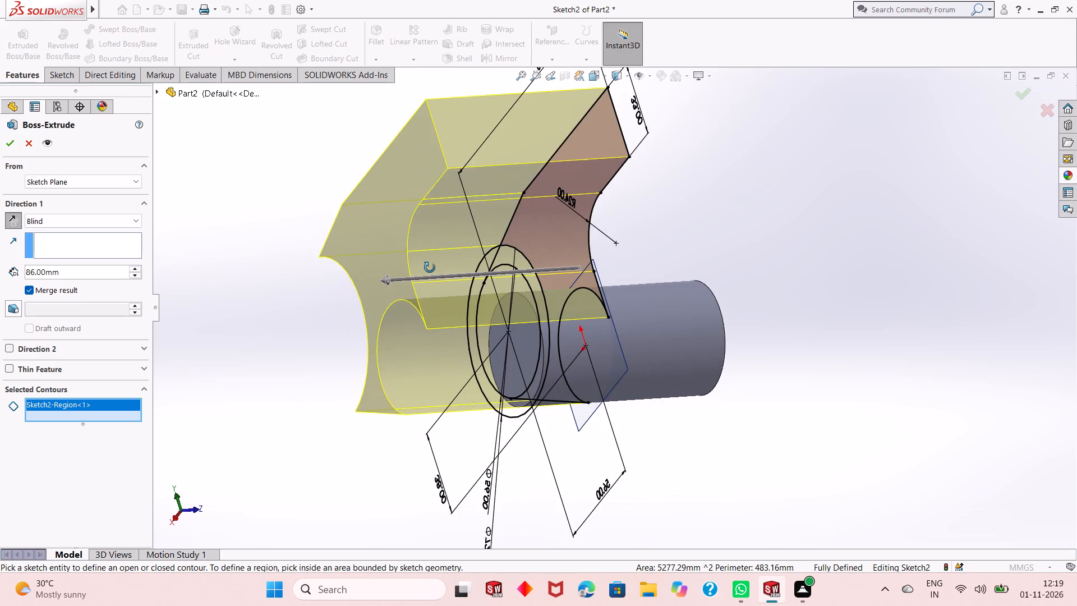
middle_click_drag(430, 268, 481, 276)
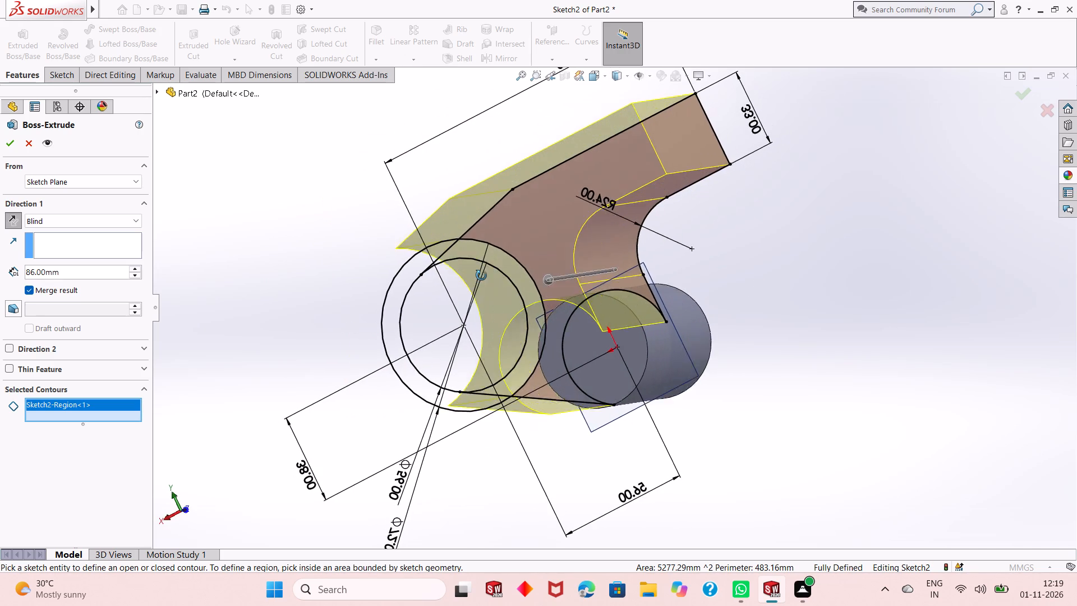
middle_click_drag(481, 276, 358, 401)
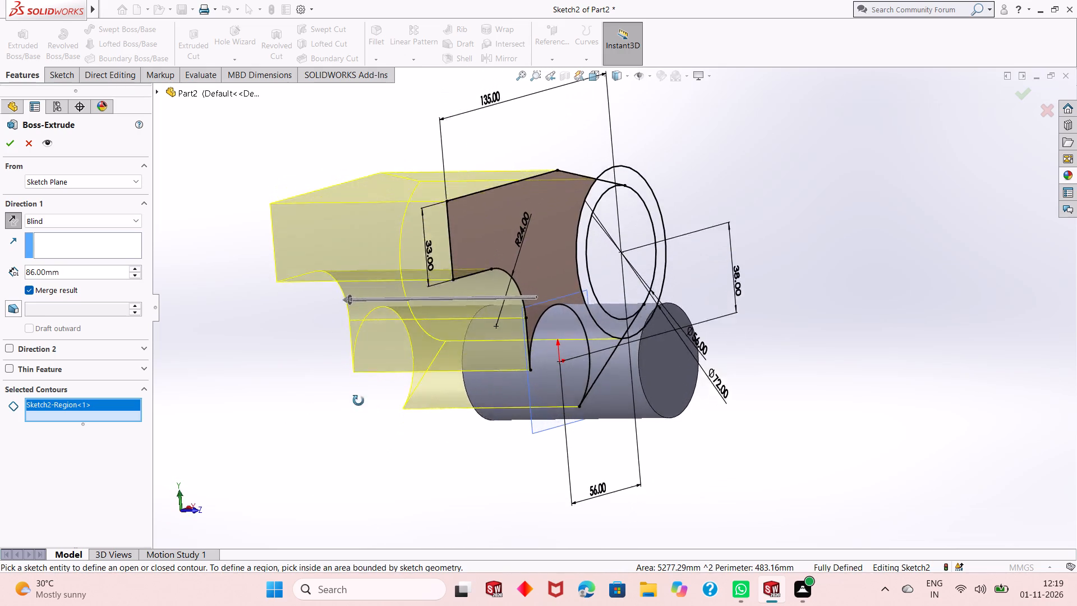
middle_click_drag(358, 401, 360, 421)
middle_click_drag(475, 466, 484, 461)
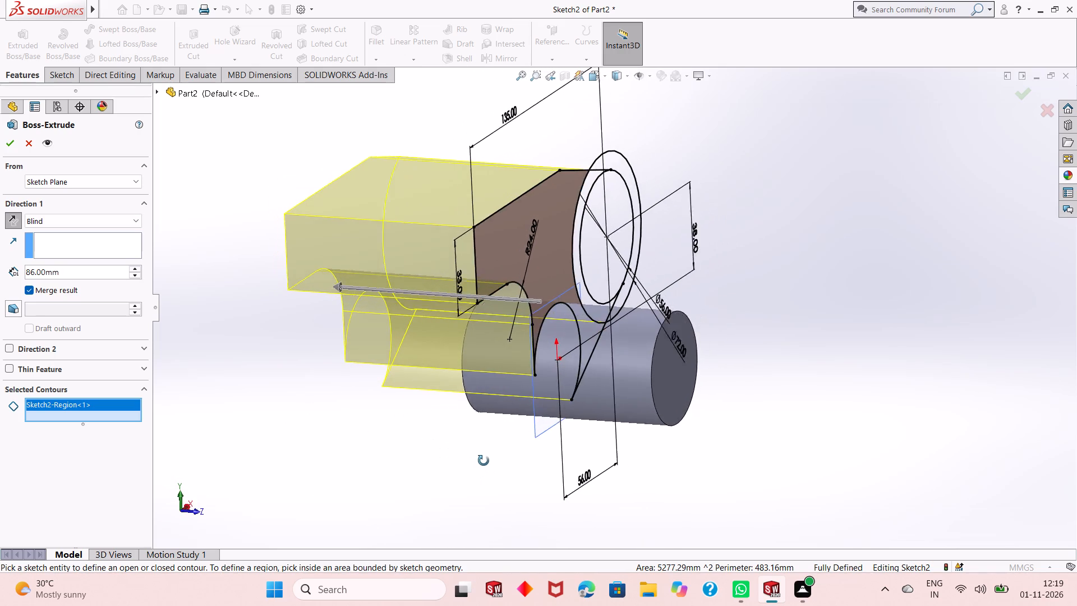
middle_click_drag(484, 461, 581, 405)
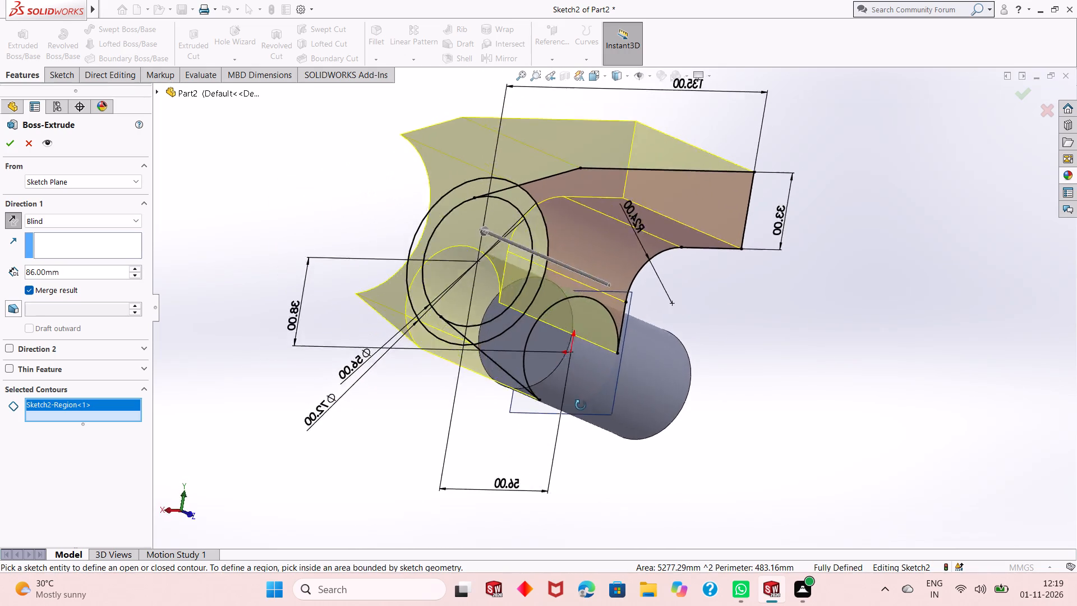
middle_click_drag(581, 405, 481, 375)
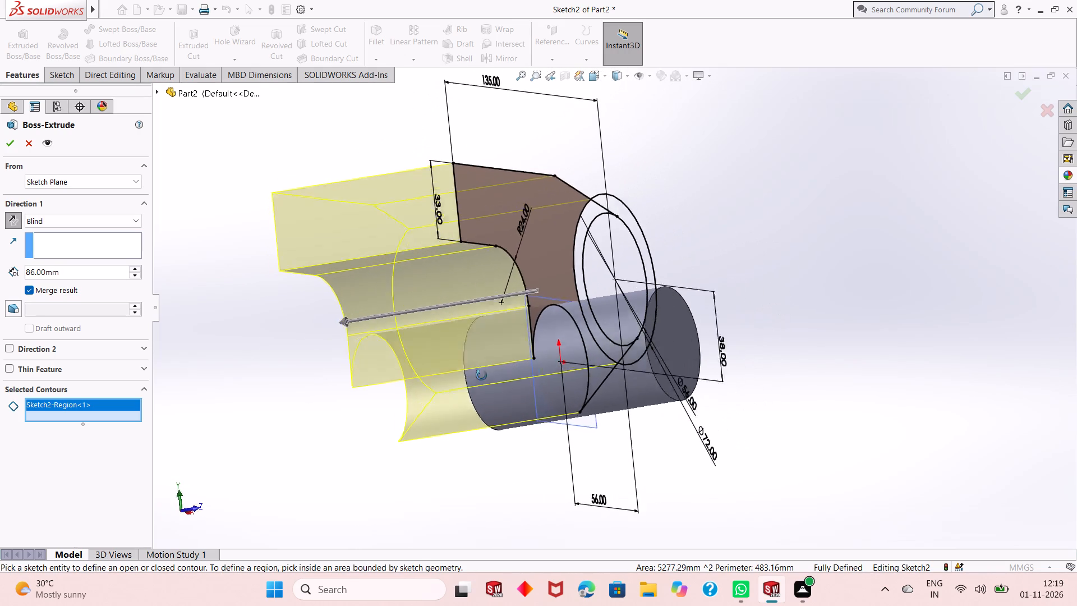
middle_click_drag(481, 375, 466, 428)
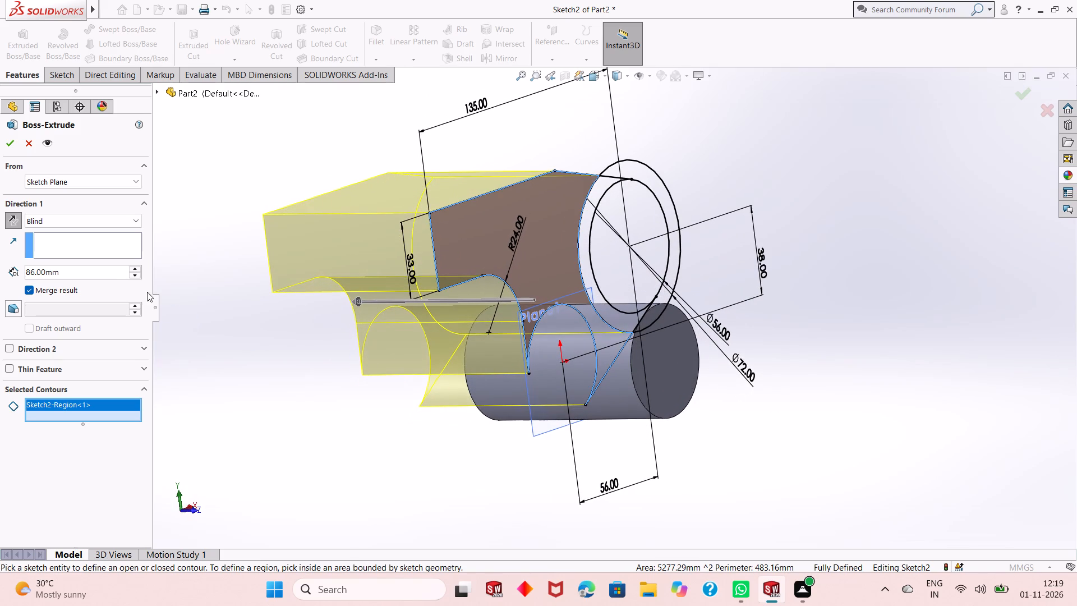
left_click(104, 272)
left_click(103, 271)
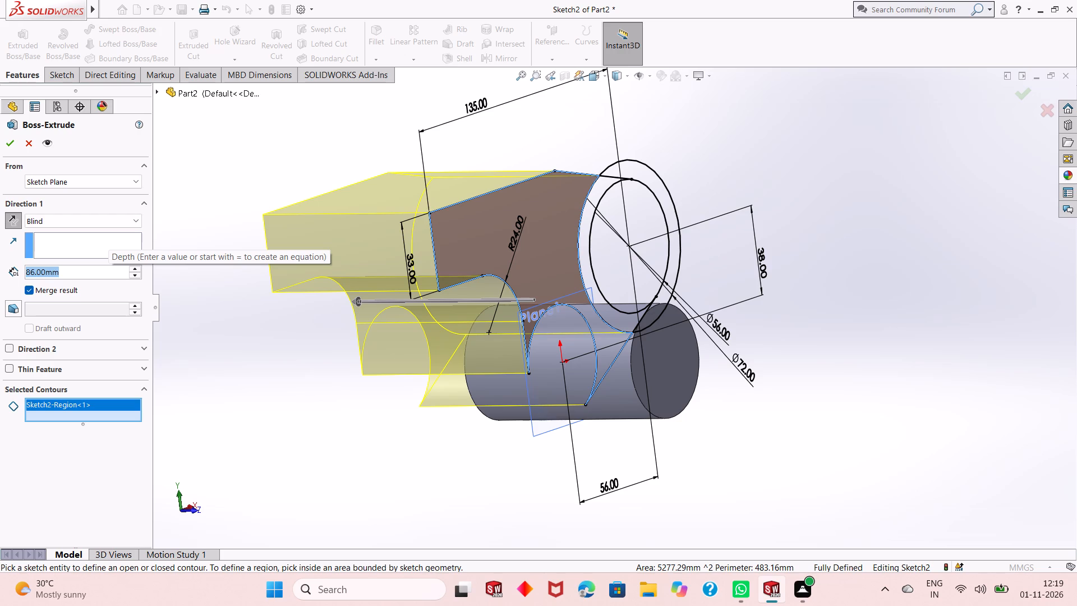
type("11")
key("Return")
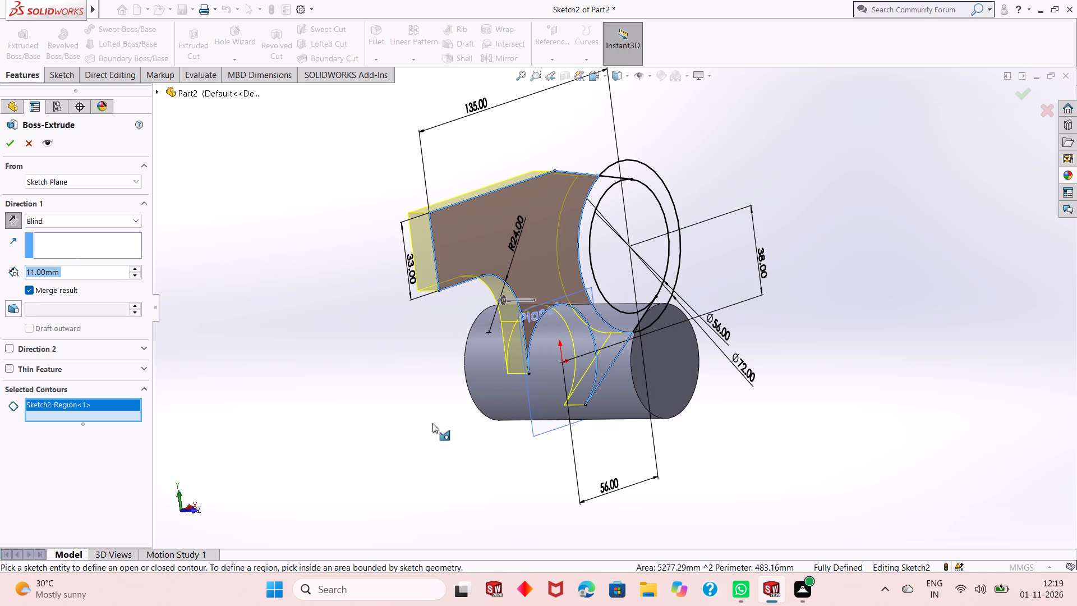
Examine the arm extrusion preview from several angles, checking its thickness, direction and position along the cylinder.
middle_click_drag(432, 425, 454, 412)
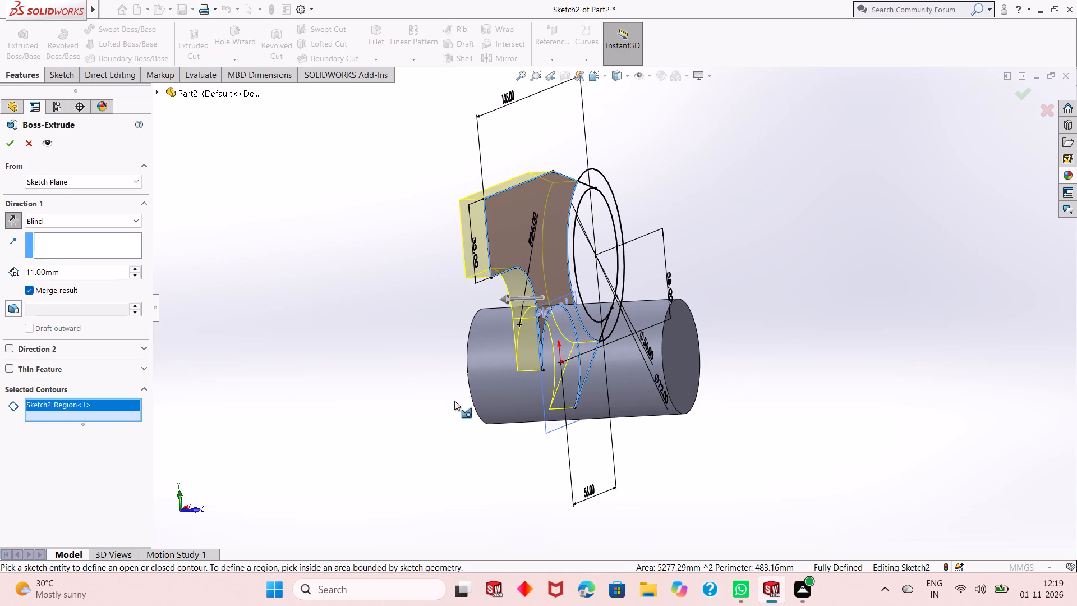
middle_click_drag(441, 359, 463, 338)
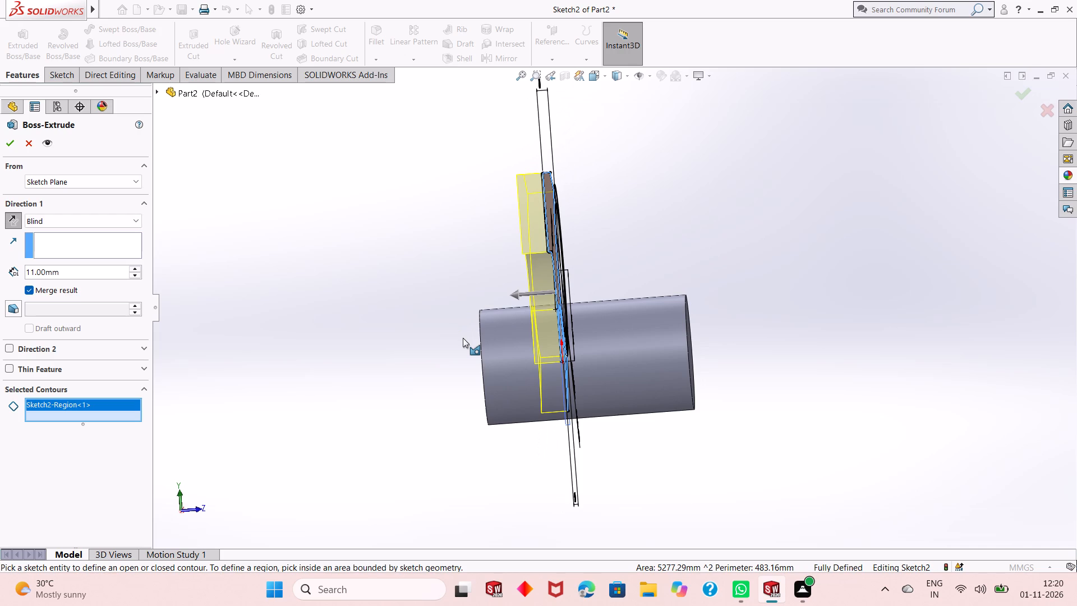
middle_click_drag(622, 228, 619, 241)
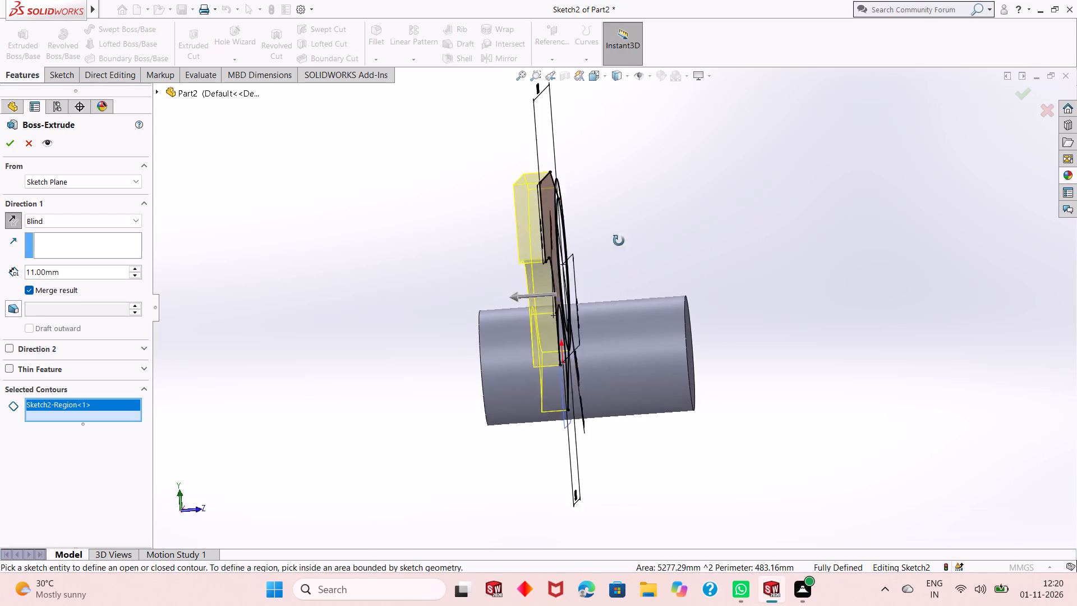
middle_click_drag(619, 241, 609, 262)
scroll(550, 241, "down", 1)
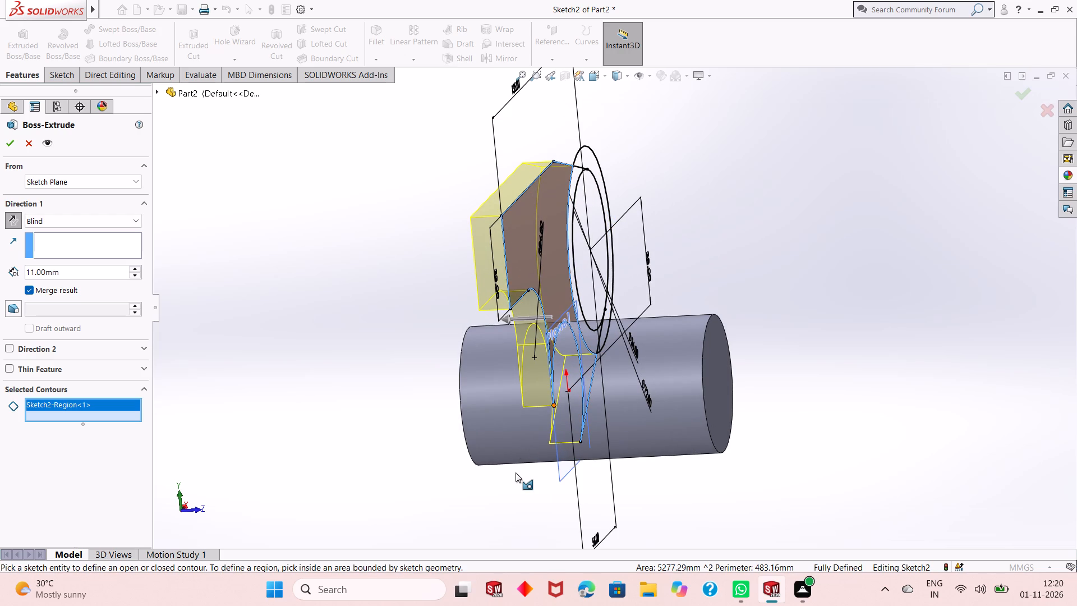
middle_click_drag(516, 474, 552, 436)
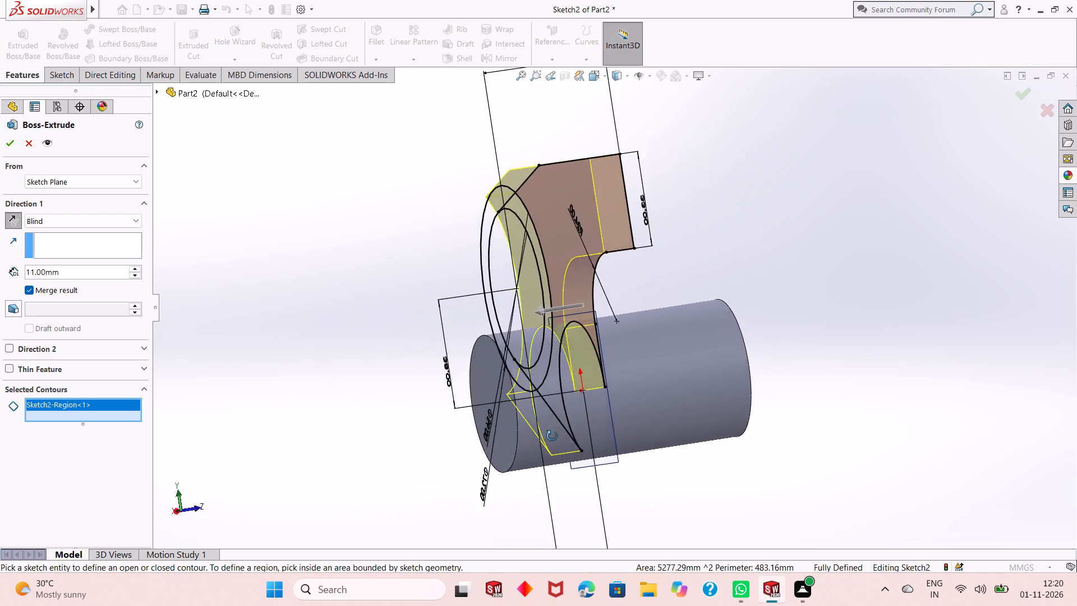
middle_click_drag(552, 436, 495, 466)
scroll(495, 451, "up", 1)
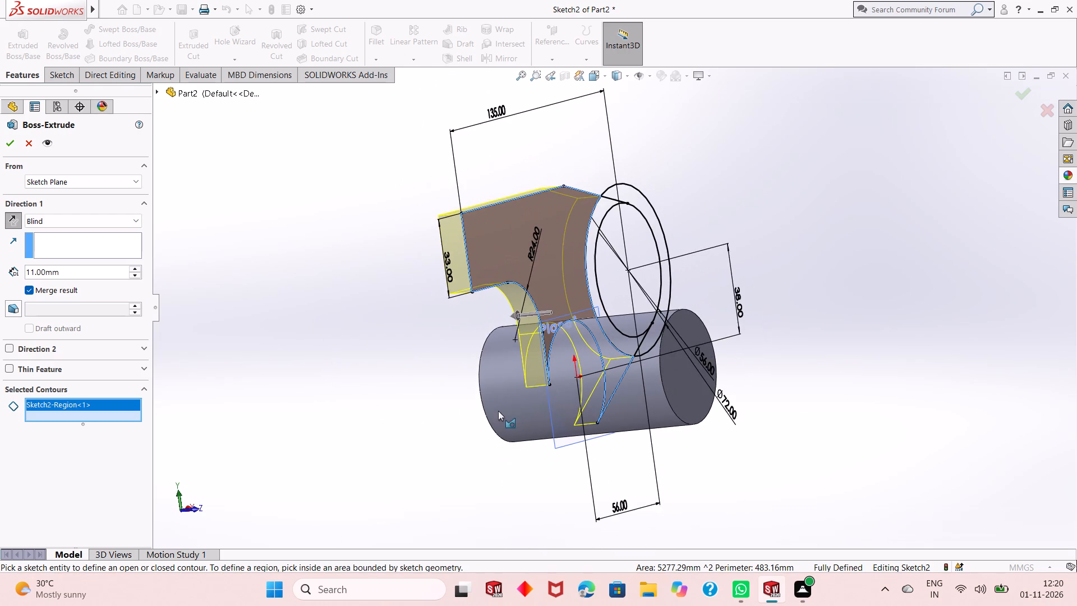
middle_click_drag(405, 370, 431, 367)
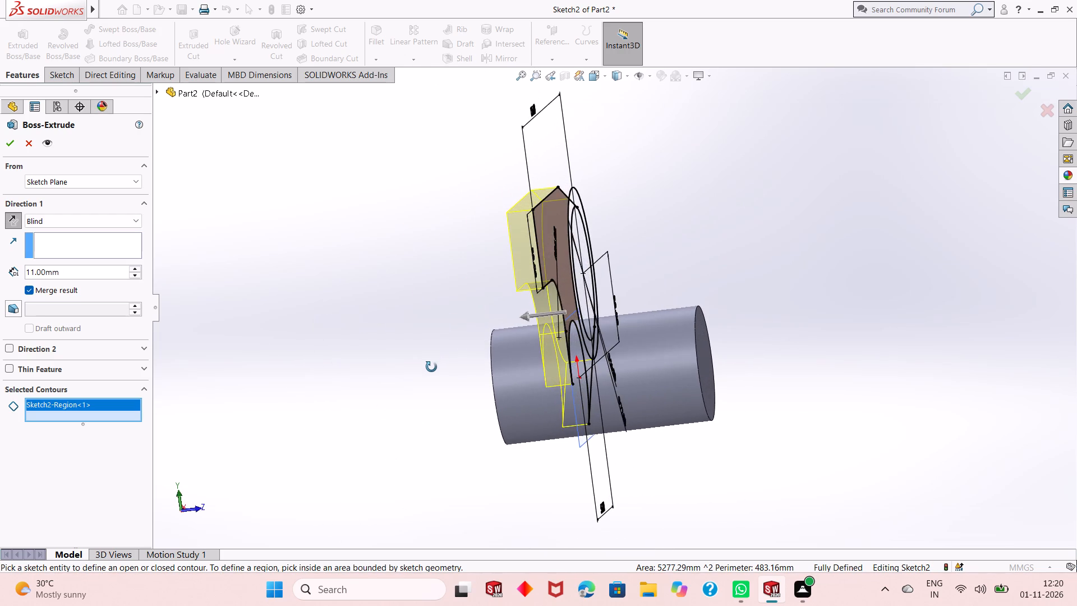
middle_click_drag(431, 367, 487, 335)
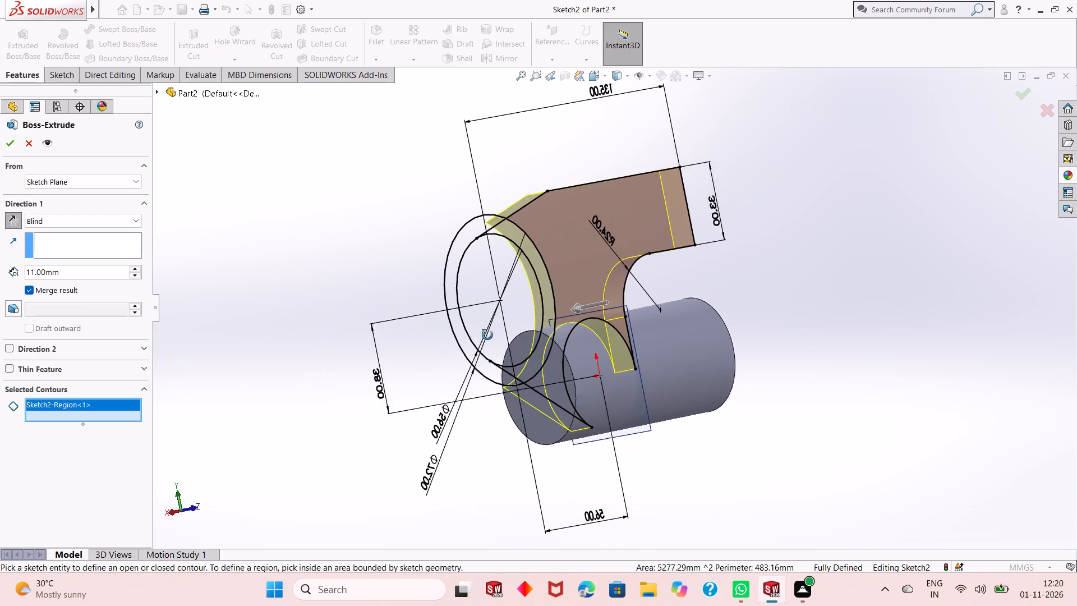
middle_click_drag(487, 335, 418, 389)
scroll(448, 391, "up", 1)
middle_click_drag(454, 426, 461, 400)
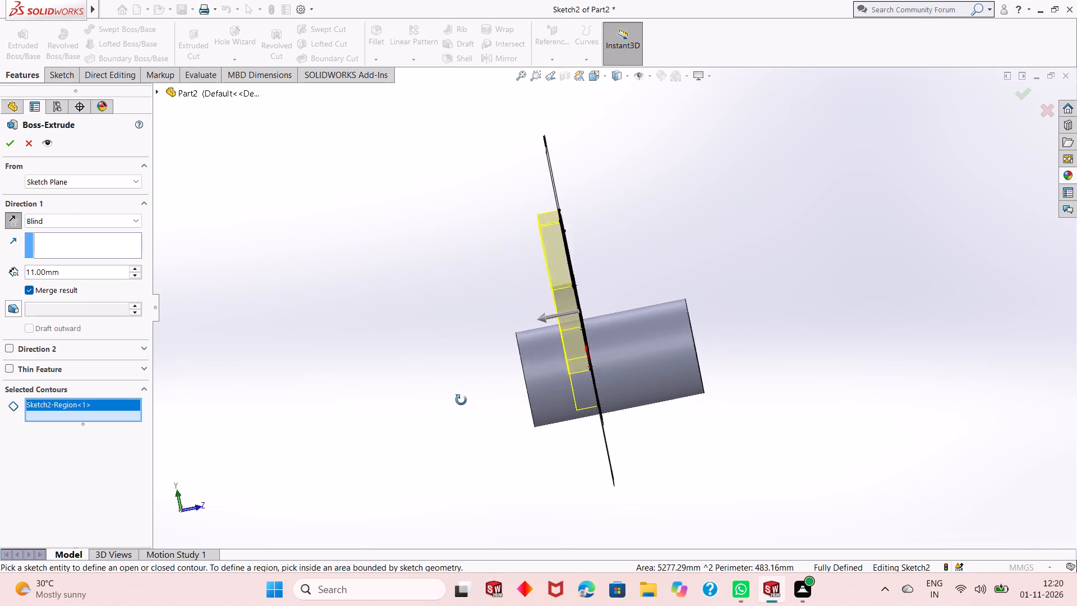
middle_click_drag(461, 400, 455, 400)
scroll(455, 400, "up", 1)
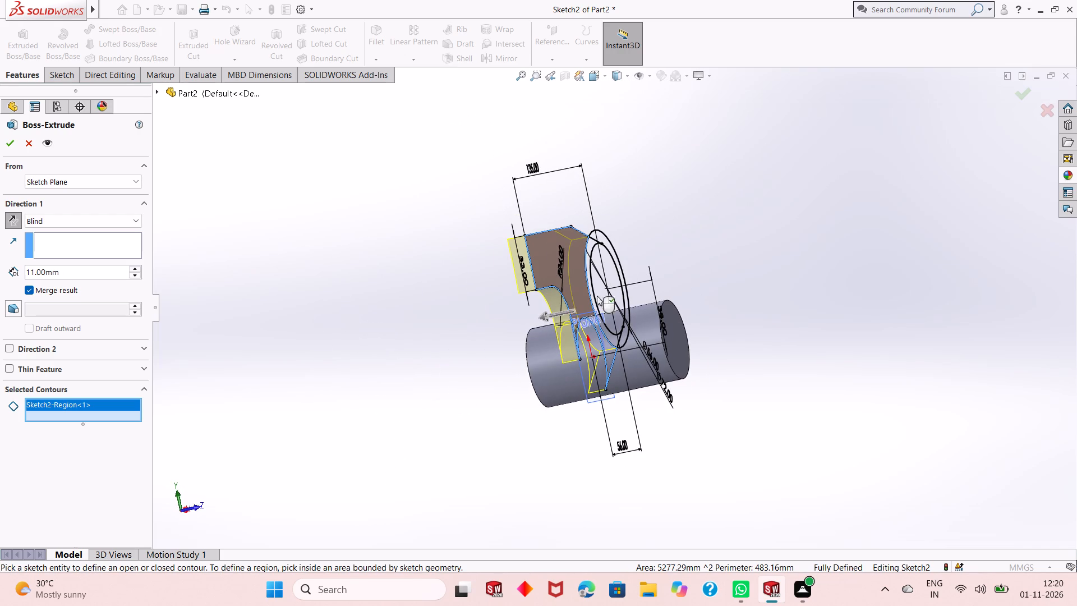
scroll(596, 295, "down", 2)
middle_click_drag(450, 375, 469, 370)
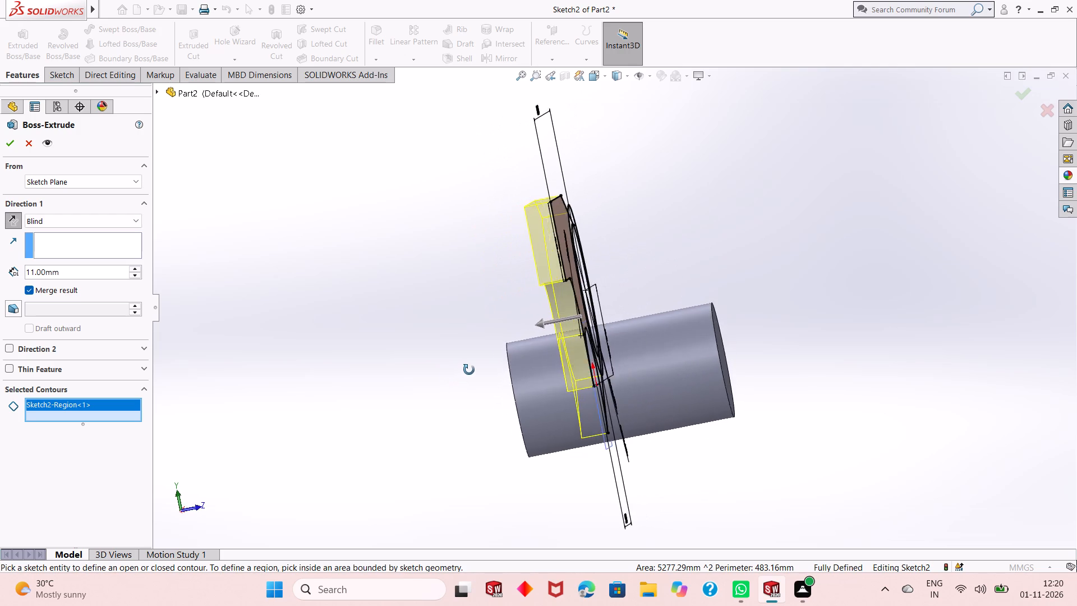
middle_click_drag(469, 370, 439, 383)
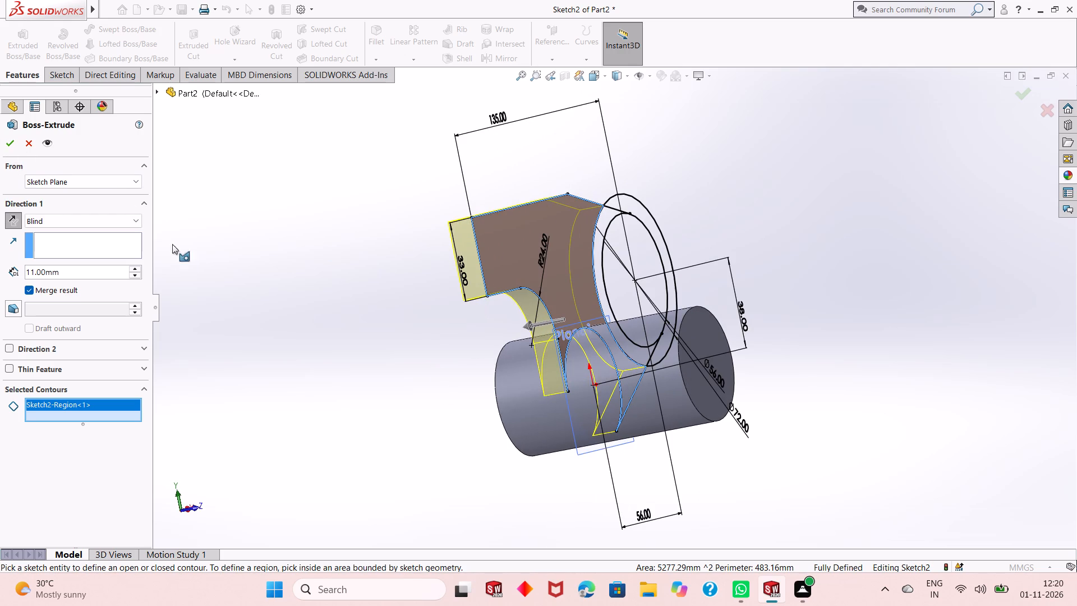
middle_click_drag(422, 365, 344, 402)
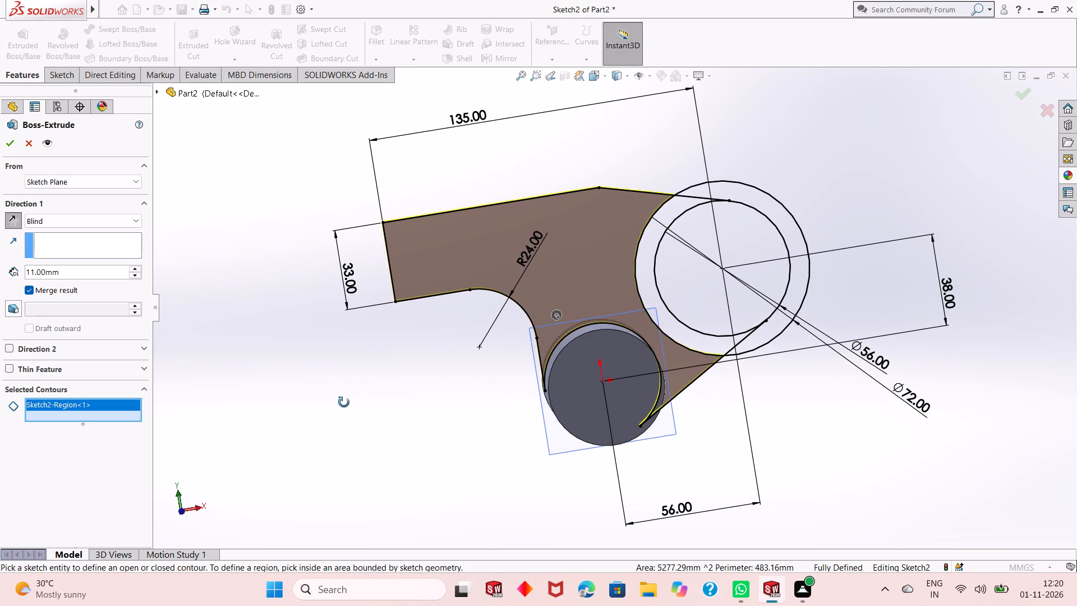
middle_click_drag(344, 402, 383, 394)
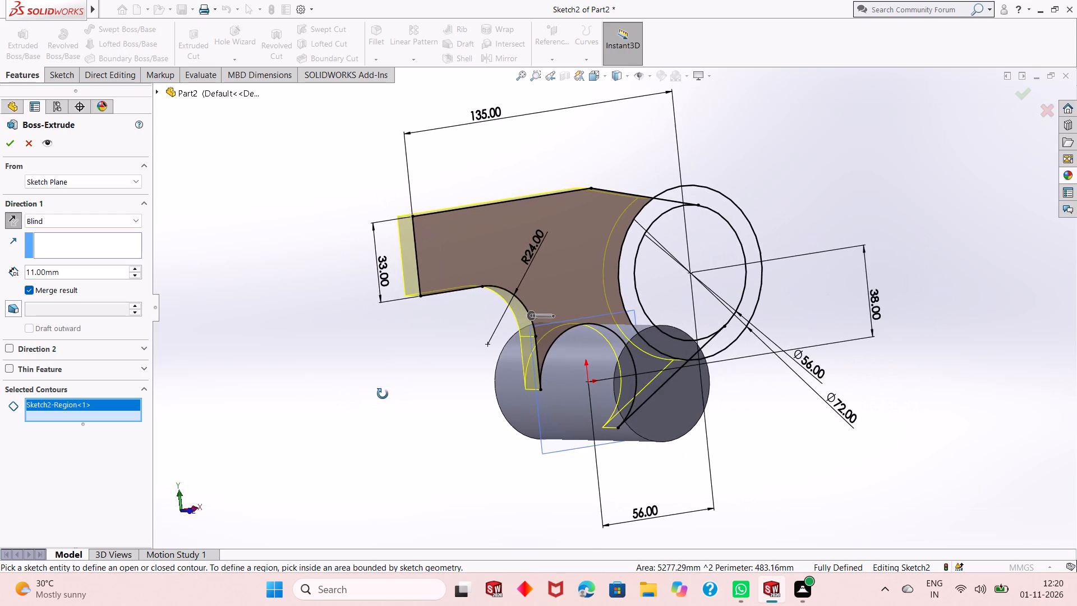
Add the region between the 72 mm and 56 mm circles to the 11 mm arm extrusion and complete it.
middle_click_drag(383, 394, 337, 392)
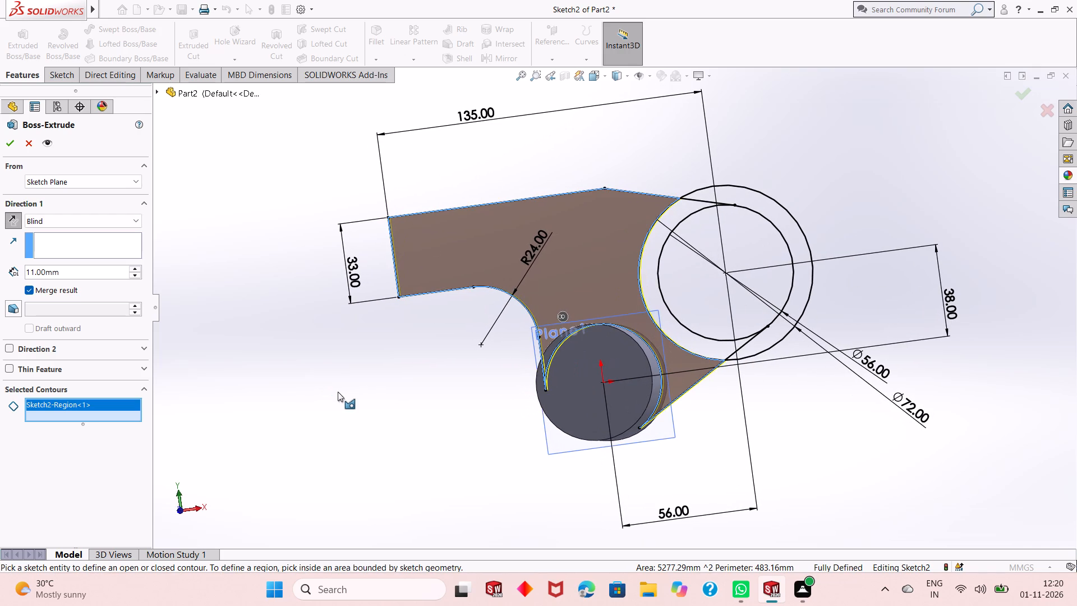
left_click(648, 270)
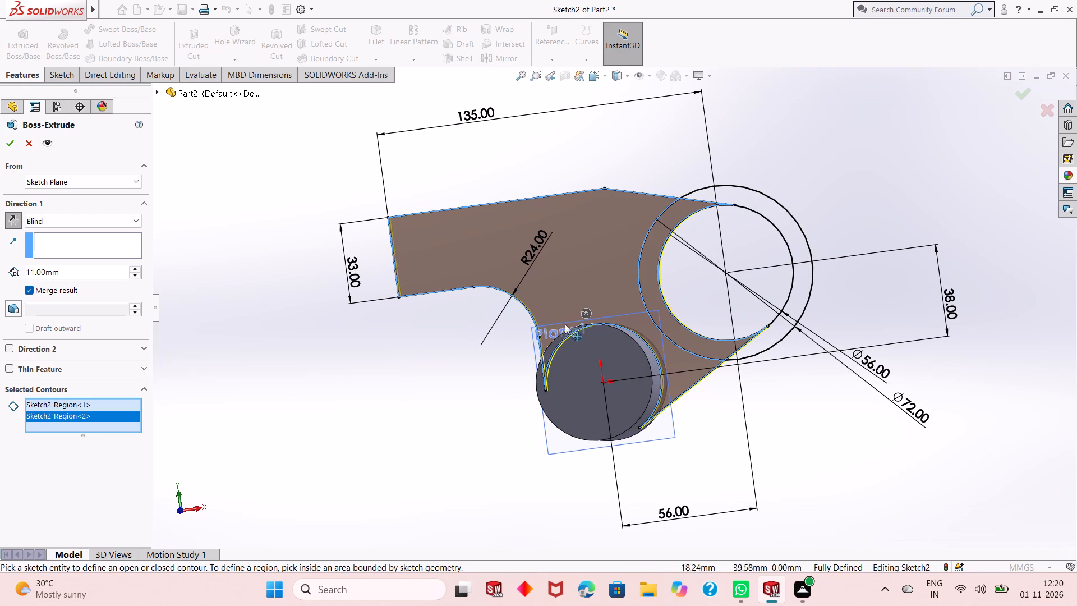
middle_click_drag(414, 382, 452, 378)
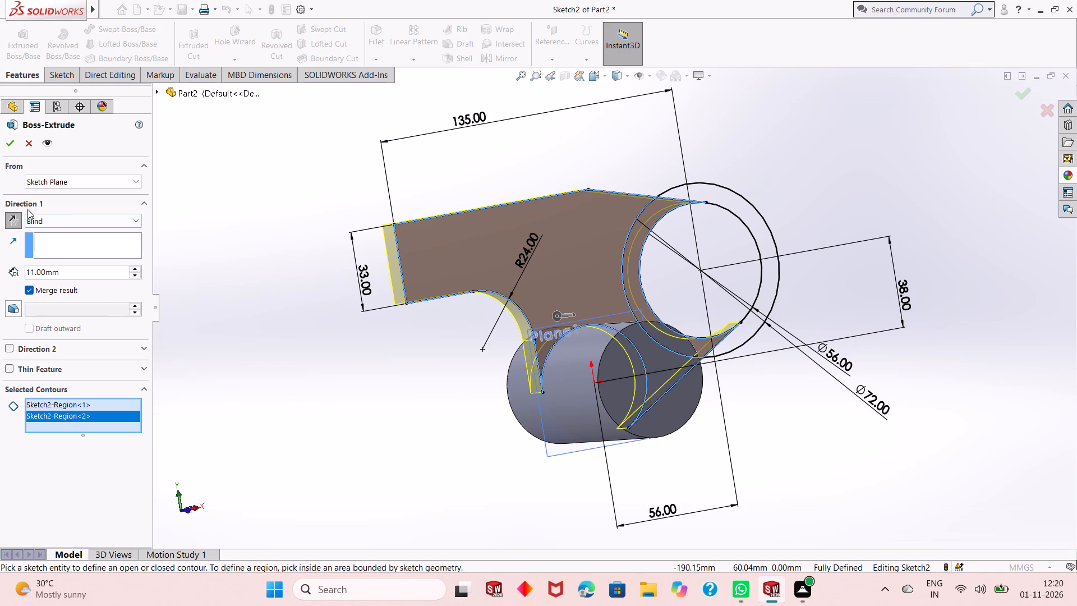
left_click(13, 143)
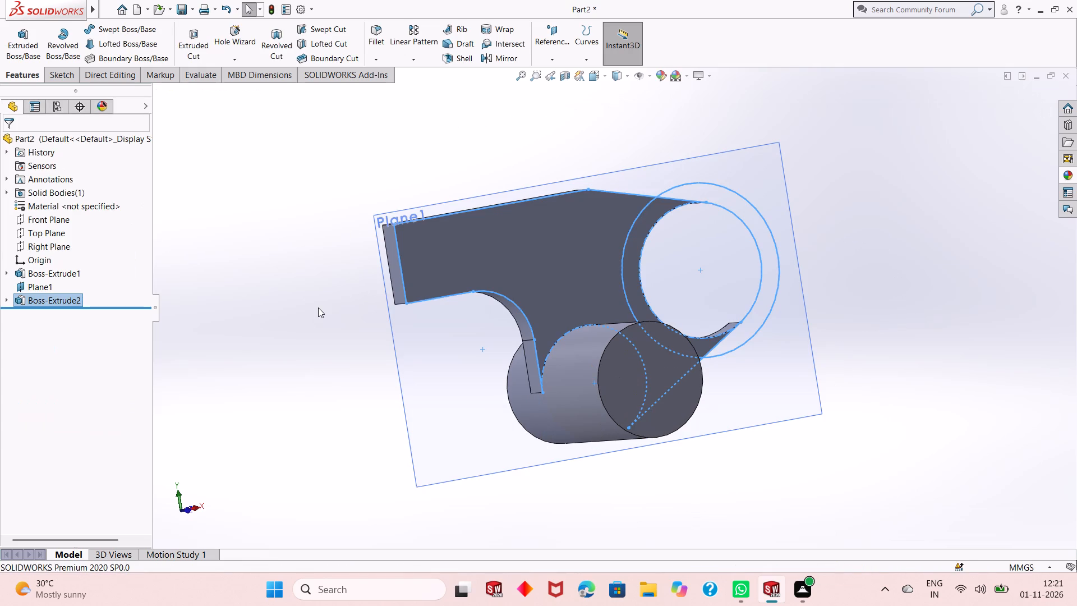
left_click(318, 307)
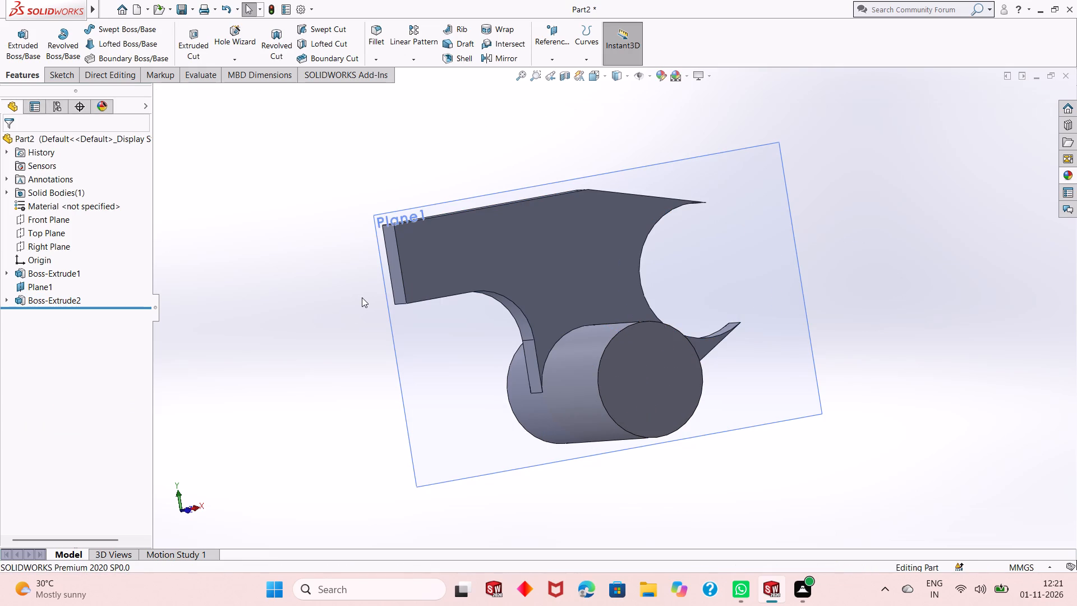
Hide Plane1, the reference plane carrying the arm sketch.
middle_click_drag(366, 349, 545, 294)
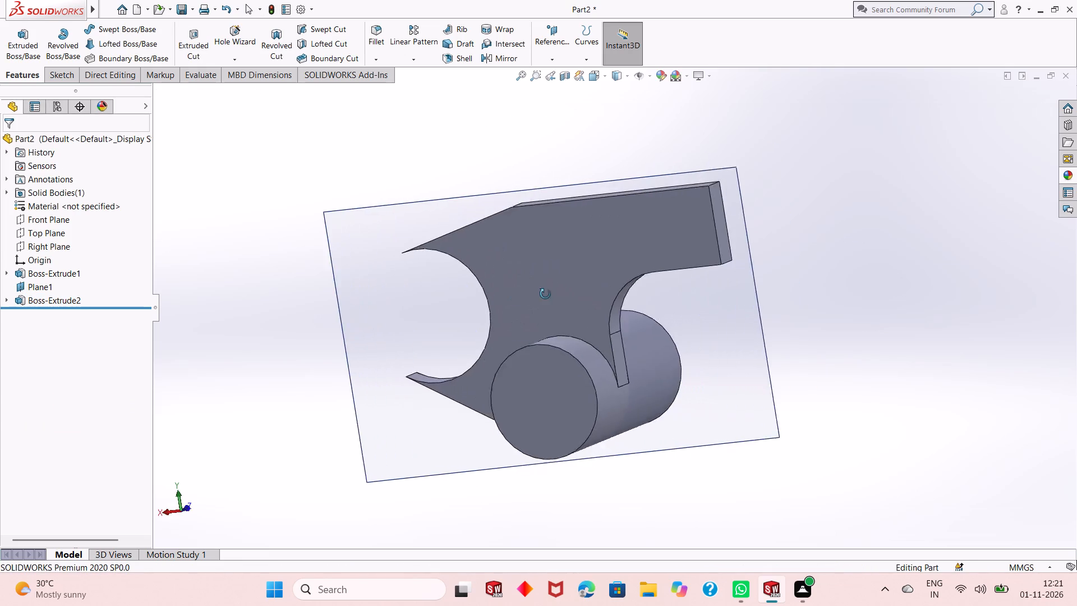
middle_click_drag(545, 294, 576, 282)
middle_click_drag(390, 301, 423, 266)
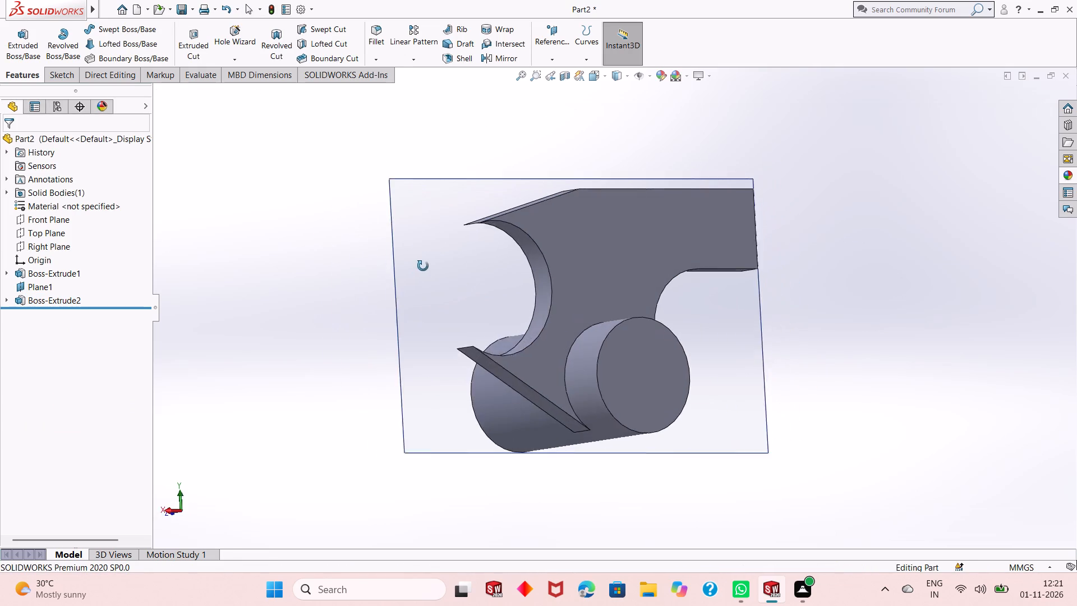
middle_click_drag(423, 266, 417, 271)
right_click(415, 190)
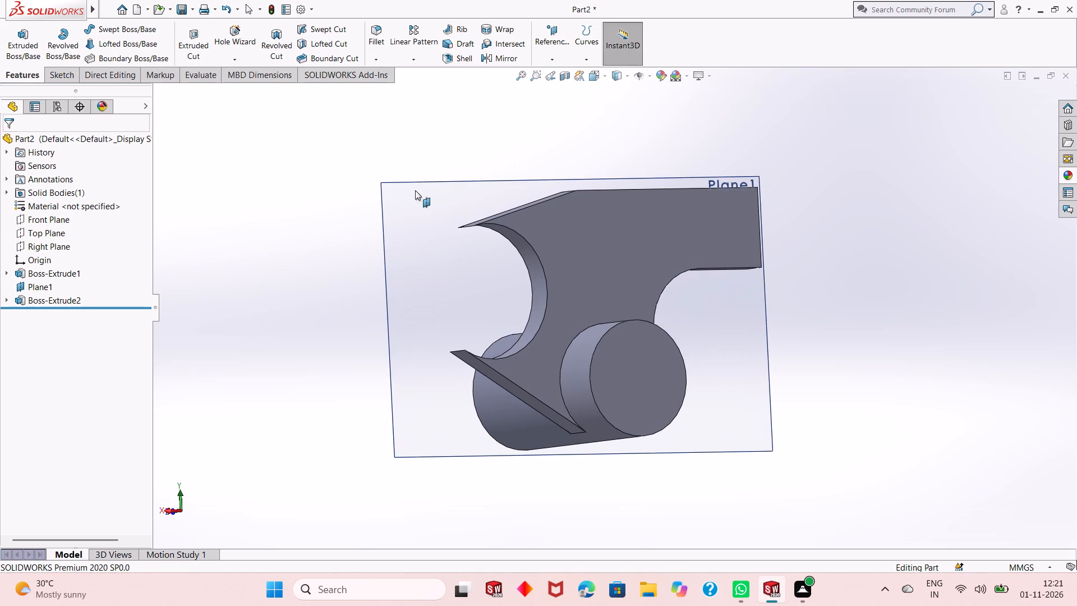
left_click(461, 176)
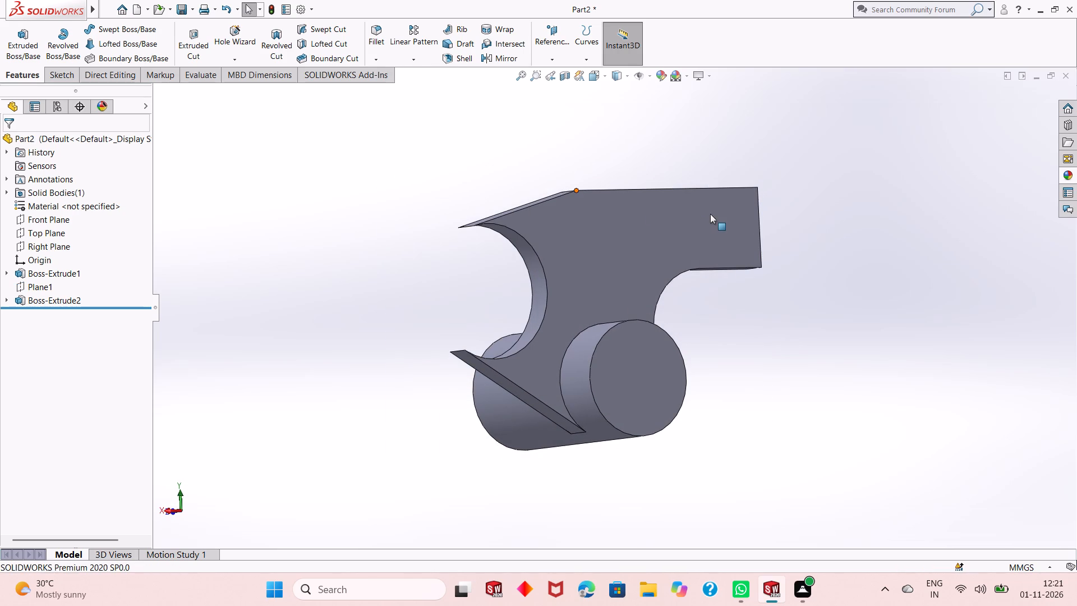
On the arm's flat face, sketch a corner rectangle about 90 by 33 mm from the straight end to the start of the sloped edge.
left_click(710, 214)
left_click(761, 182)
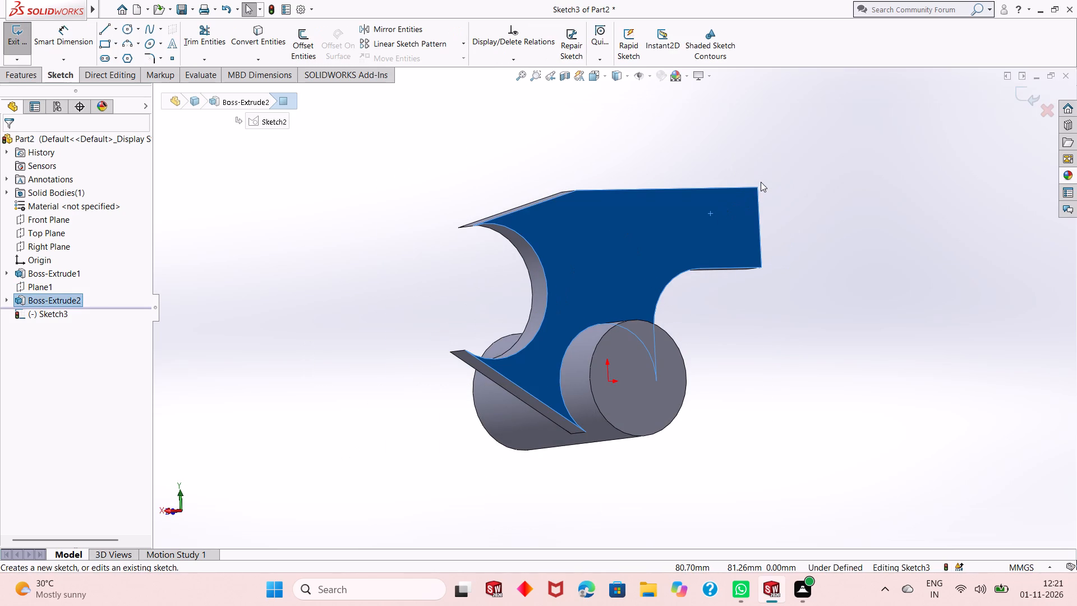
key("ctrl+8")
scroll(761, 182, "up", 3)
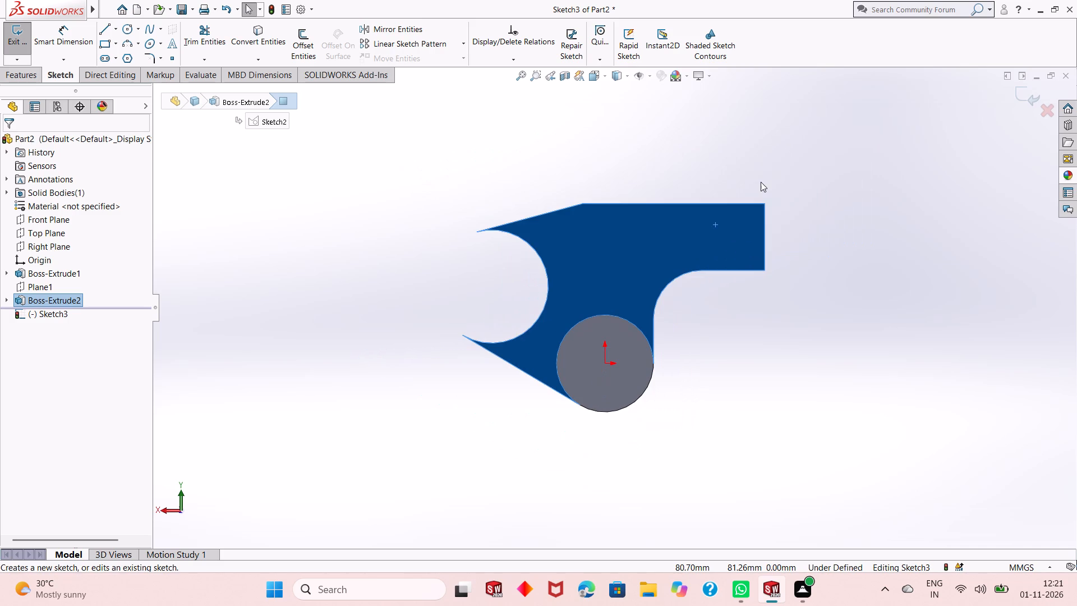
left_click(761, 182)
scroll(698, 228, "down", 1)
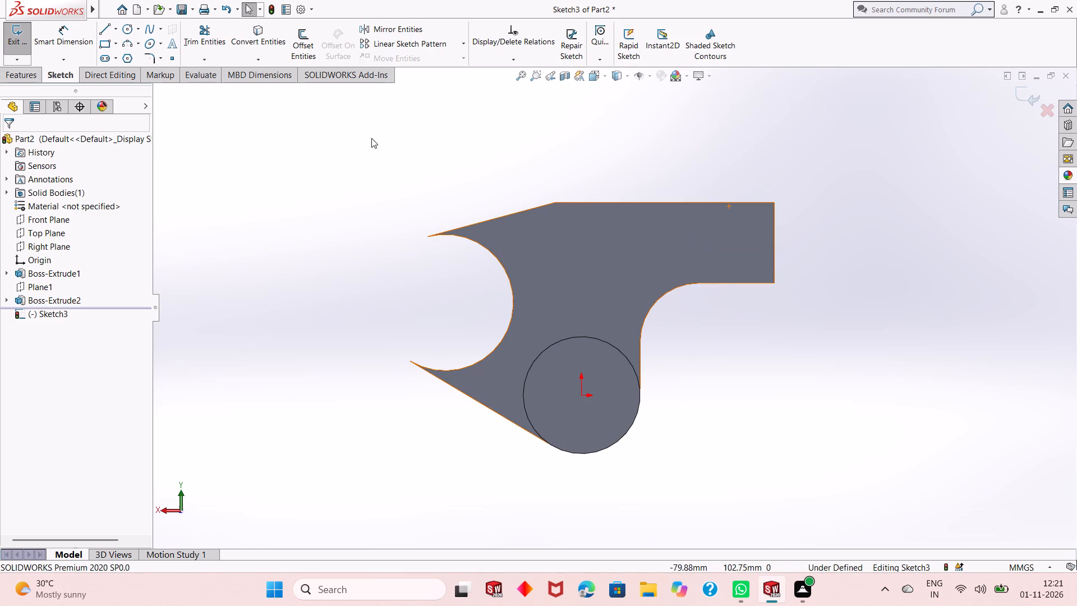
left_click(103, 42)
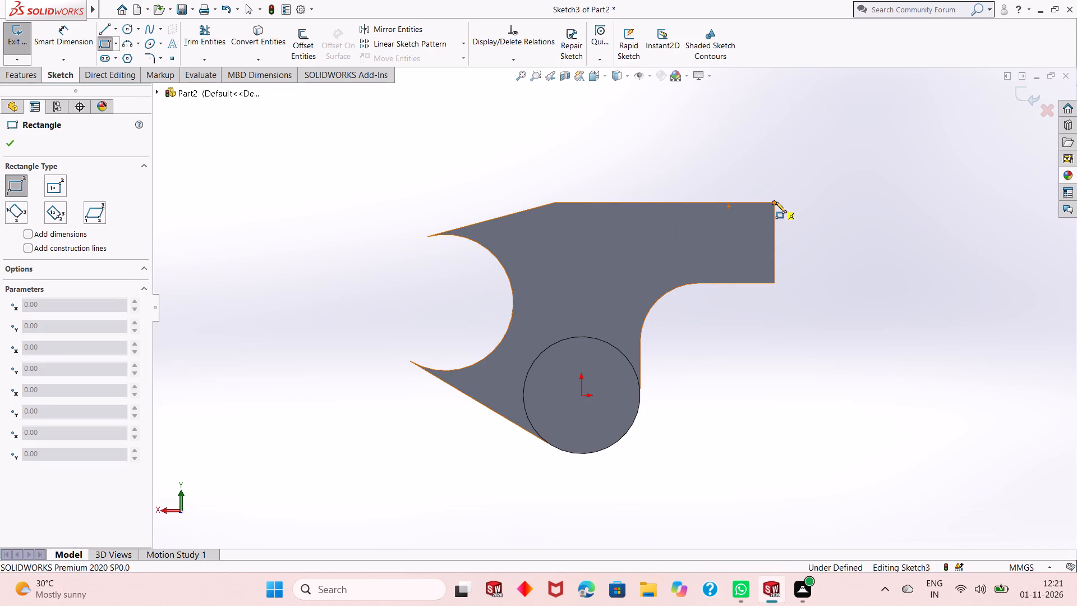
left_click(774, 201)
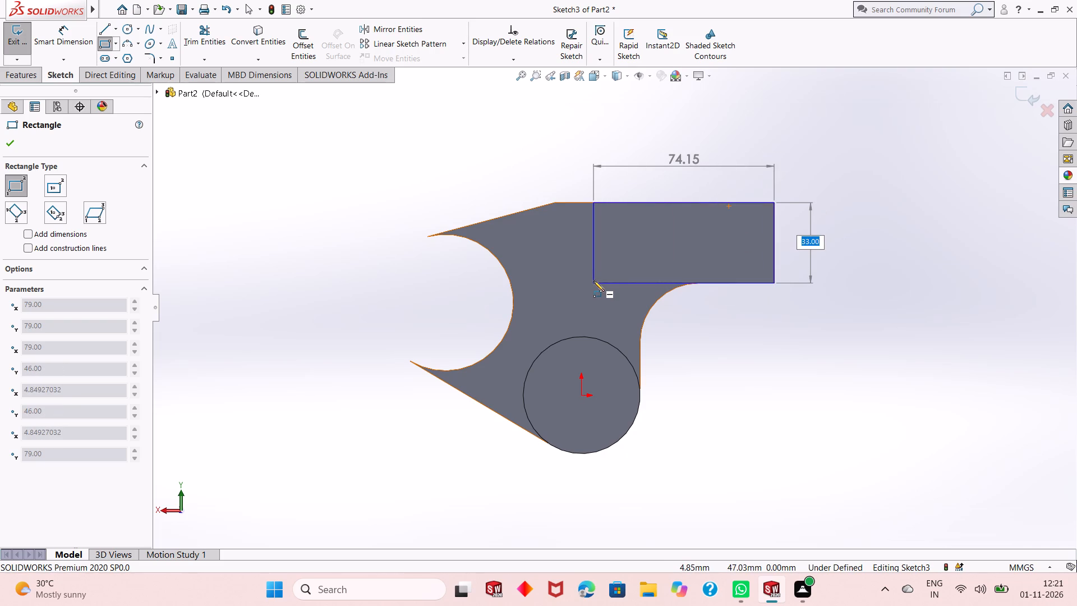
left_click(554, 283)
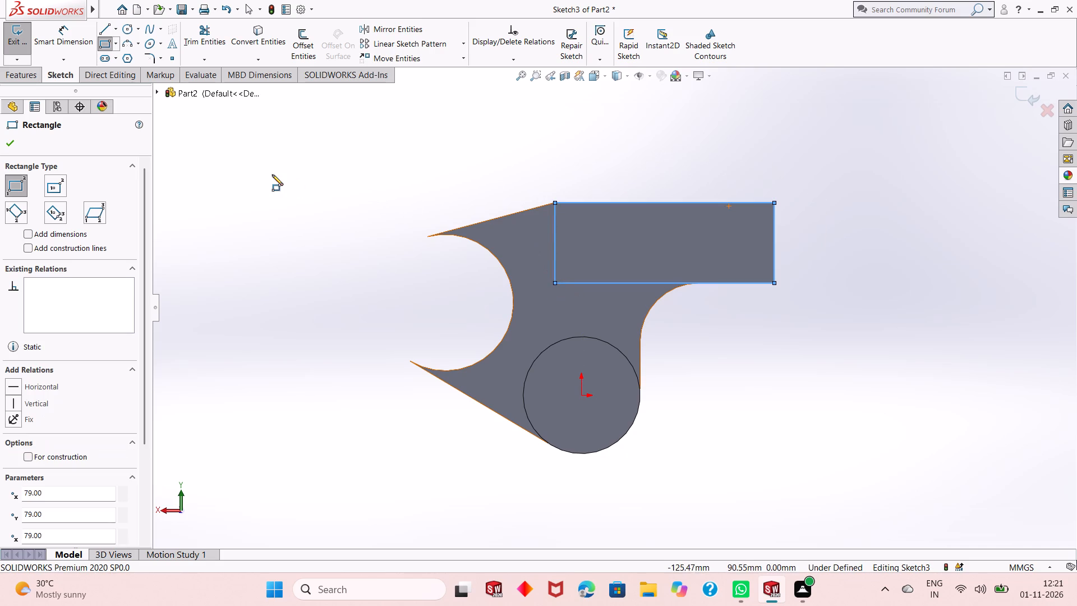
right_click(272, 175)
left_click(283, 180)
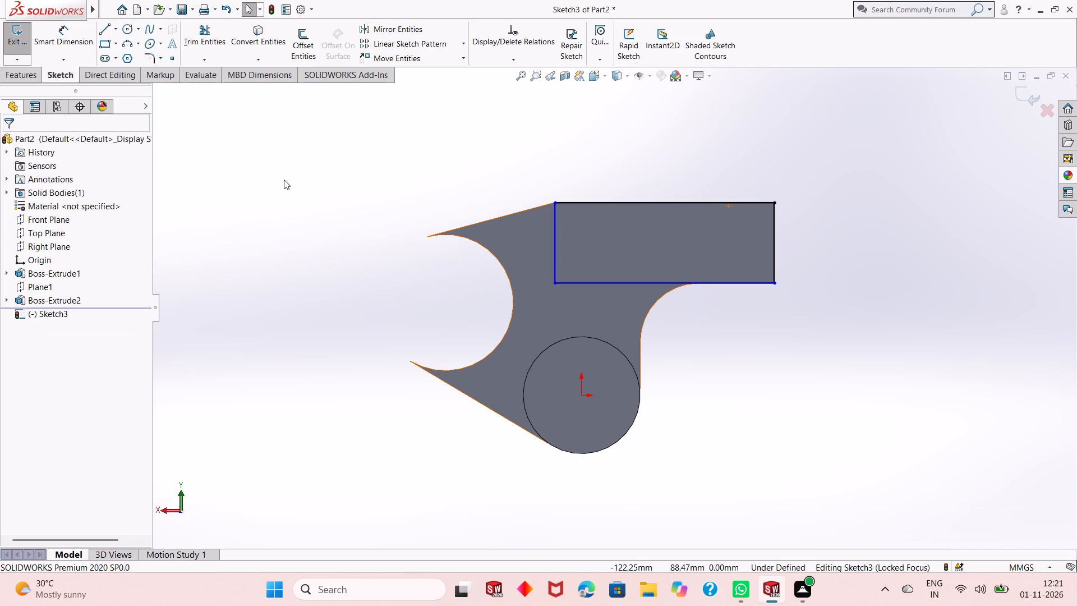
Dimension the rectangle 90 mm long and 33 mm high.
left_click(57, 47)
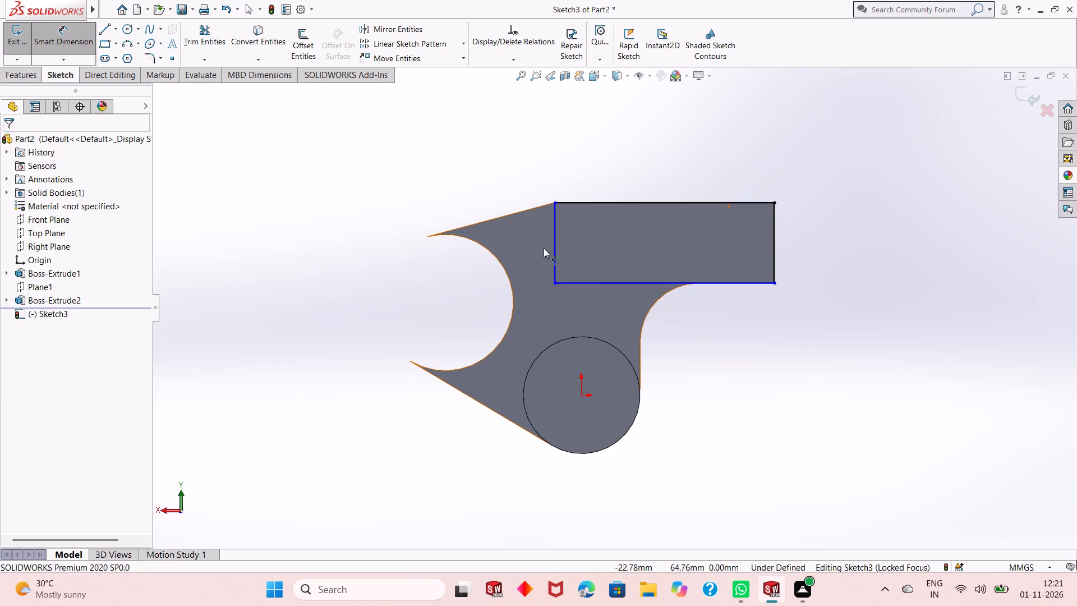
left_click(718, 286)
left_click(714, 319)
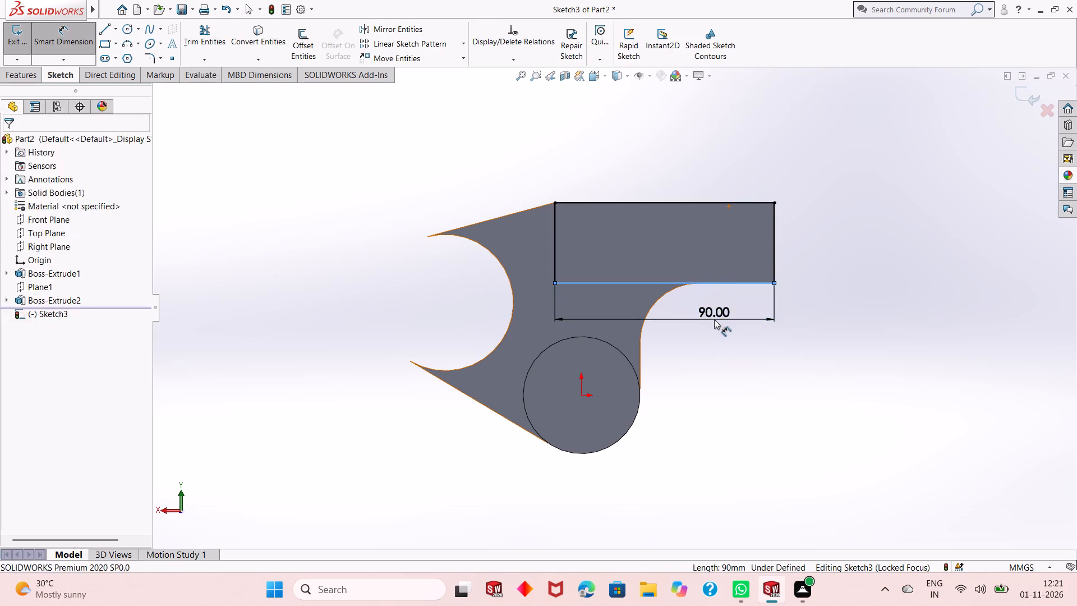
key("Return")
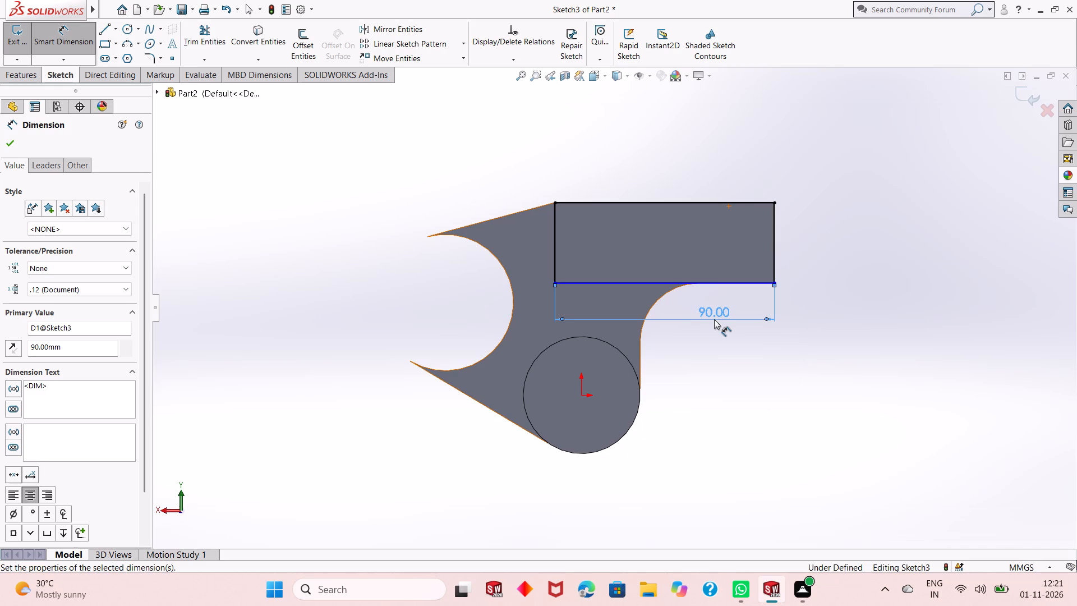
left_click(772, 244)
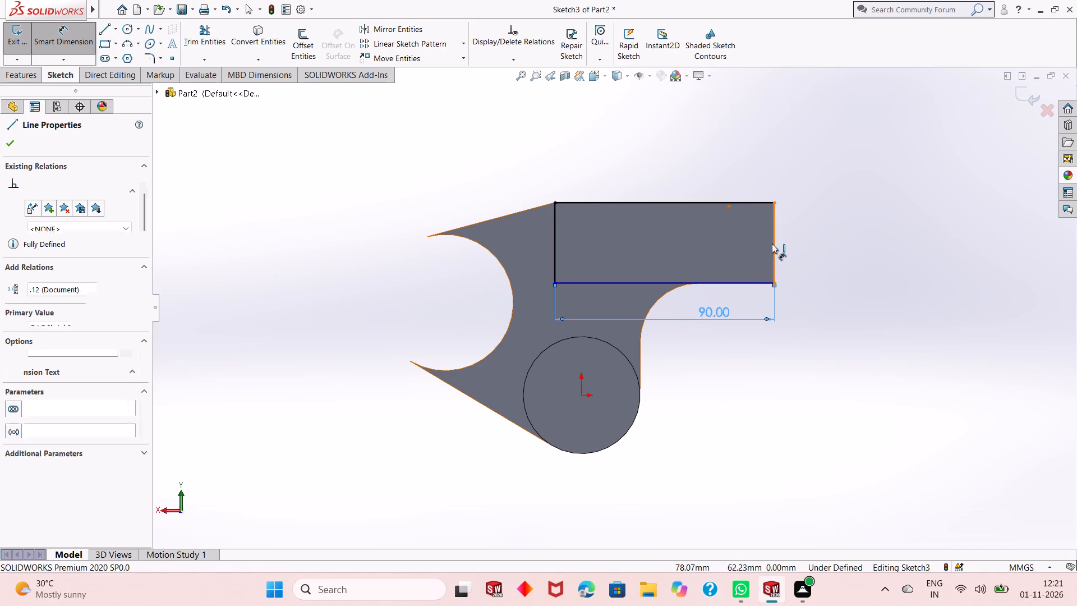
left_click(797, 240)
key("Return")
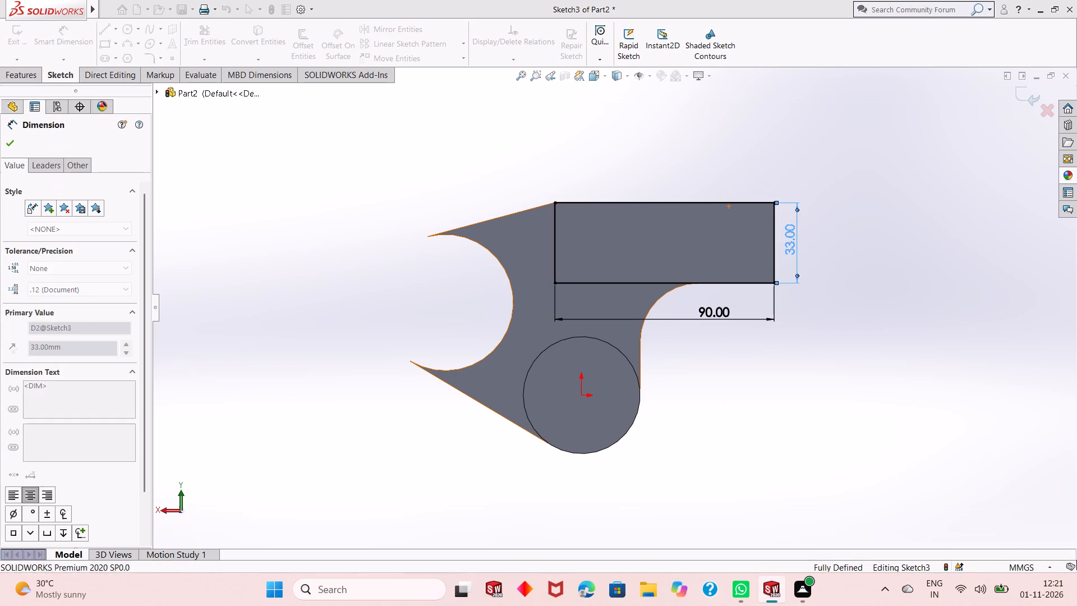
right_click(823, 208)
left_click(848, 250)
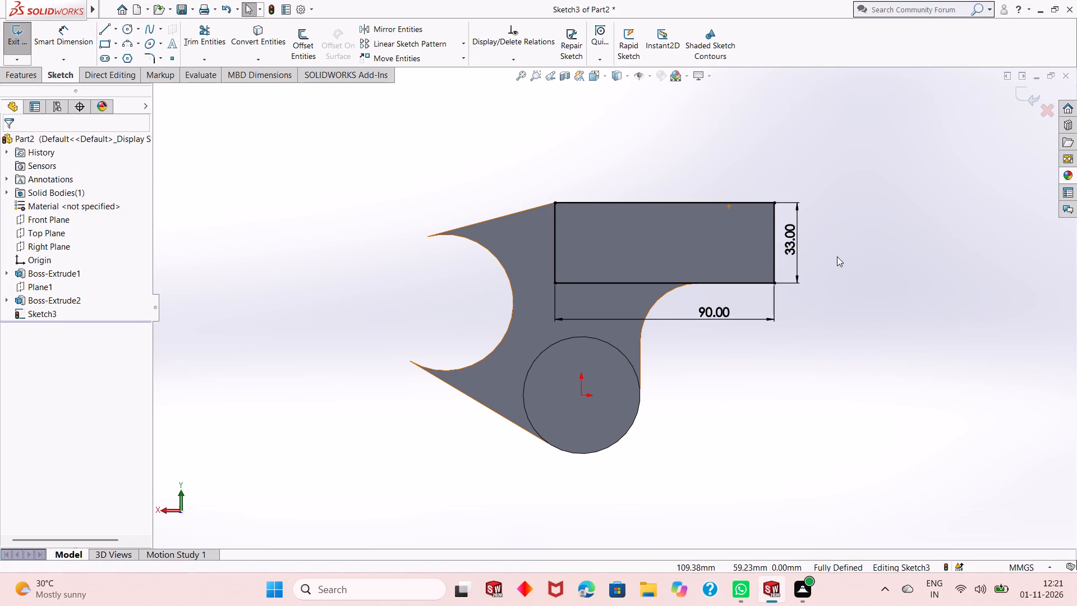
Extrude the rectangle outward from the arm's face as a blind boss 3 mm deep, merged with the body.
scroll(712, 287, "up", 1)
scroll(633, 264, "down", 1)
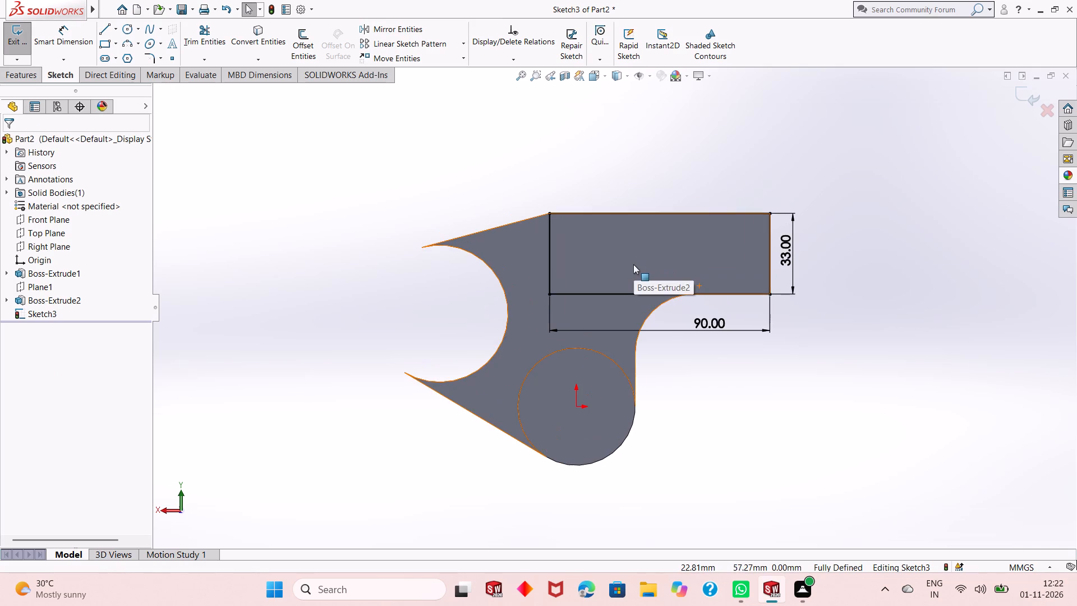
scroll(654, 309, "up", 1)
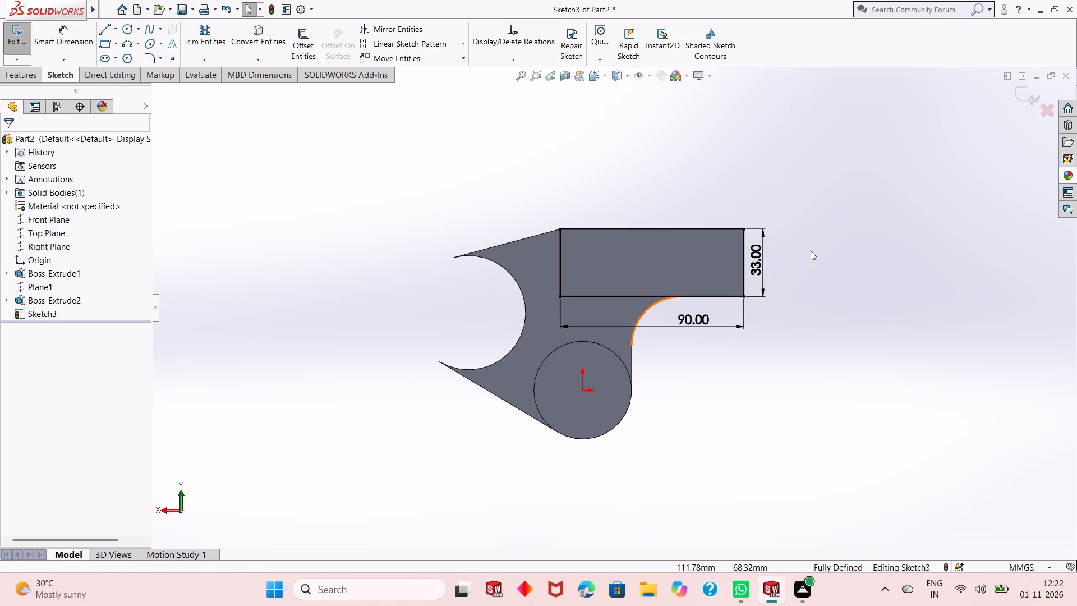
middle_click_drag(811, 251, 755, 286)
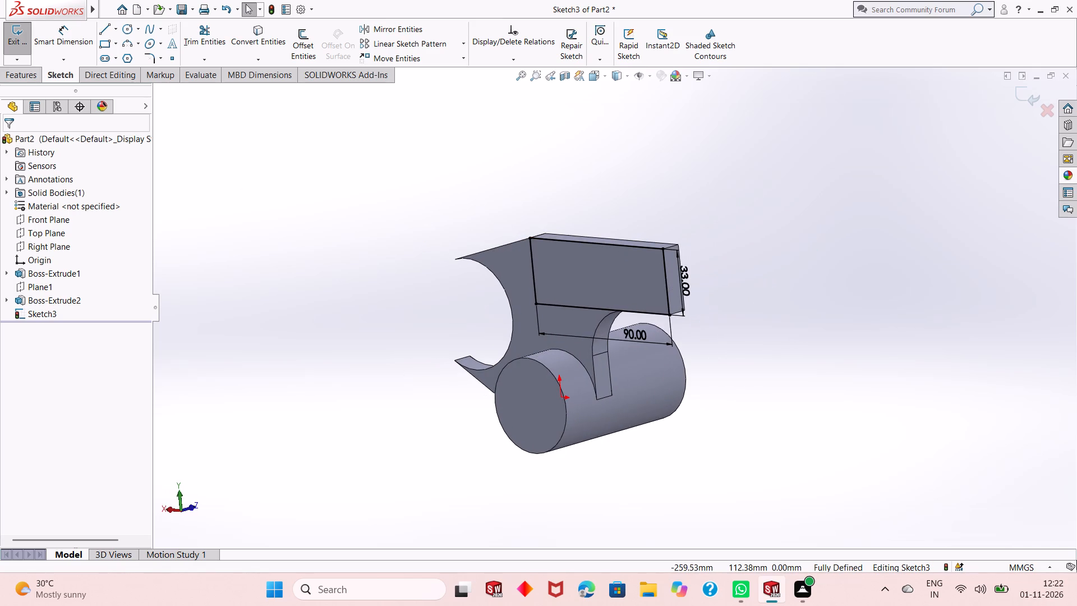
left_click(22, 80)
left_click(26, 51)
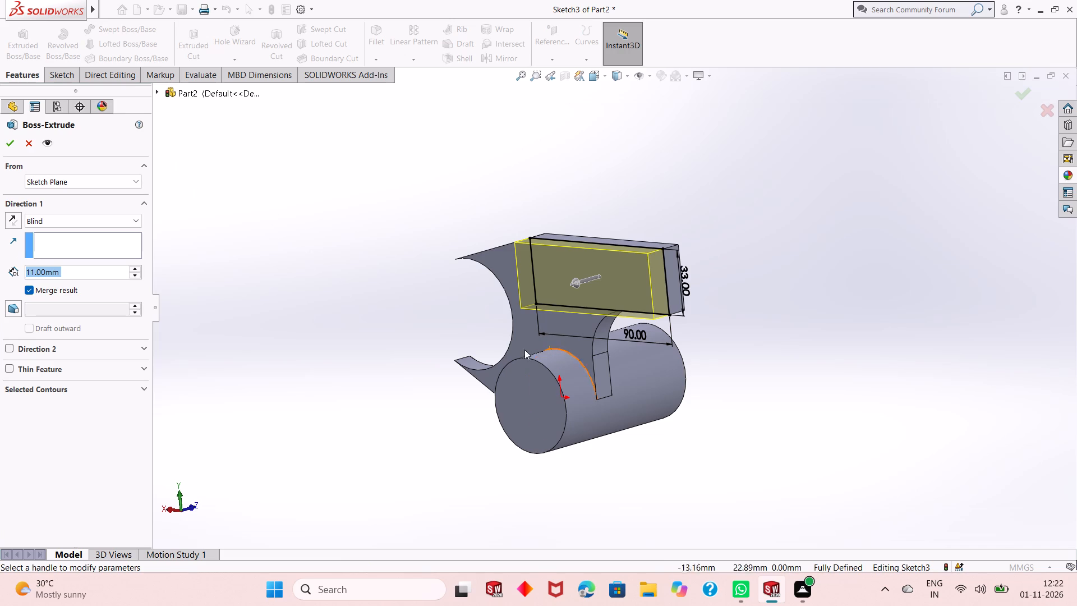
middle_click_drag(468, 324, 429, 320)
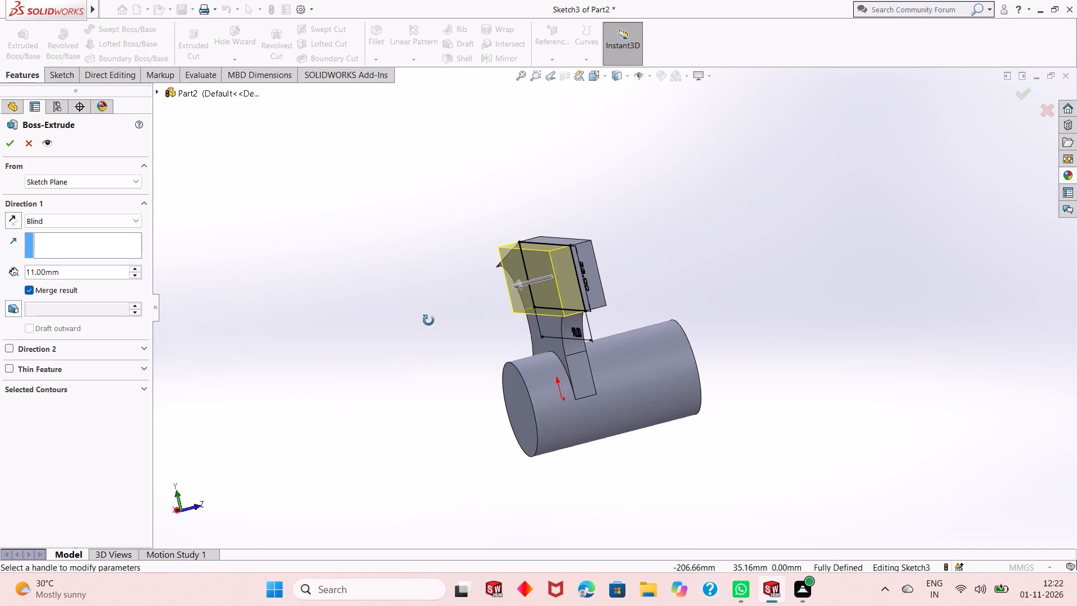
middle_click_drag(429, 320, 541, 285)
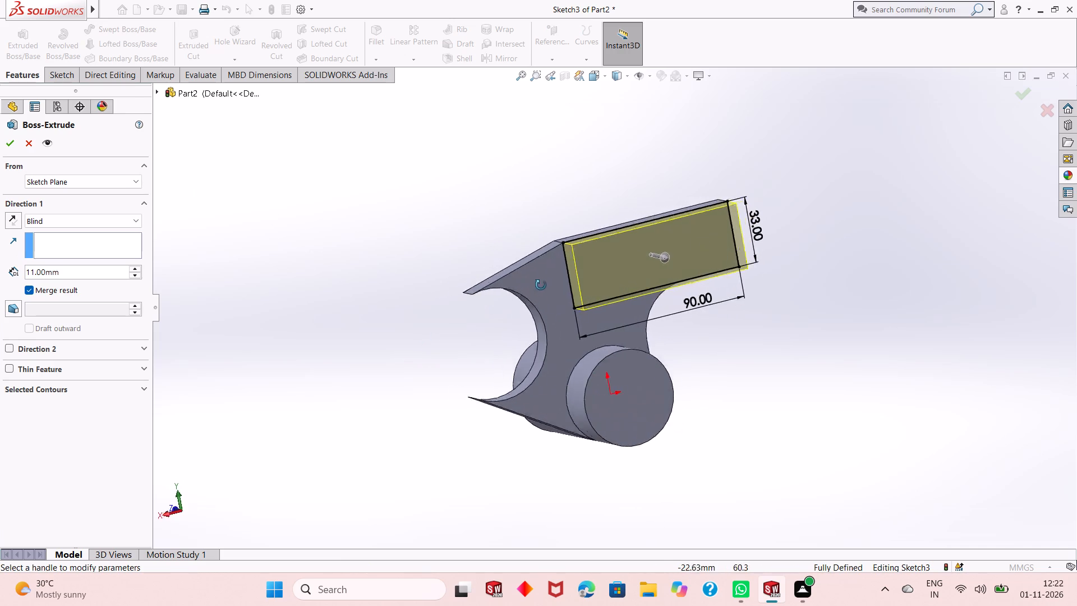
middle_click_drag(541, 285, 415, 359)
double_click(73, 274)
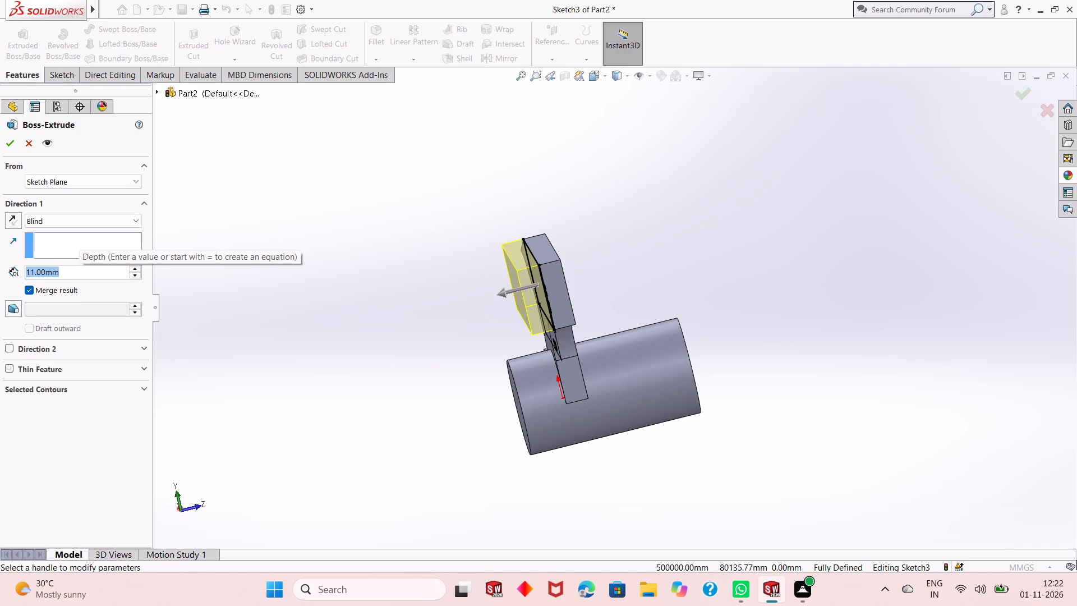
key("3")
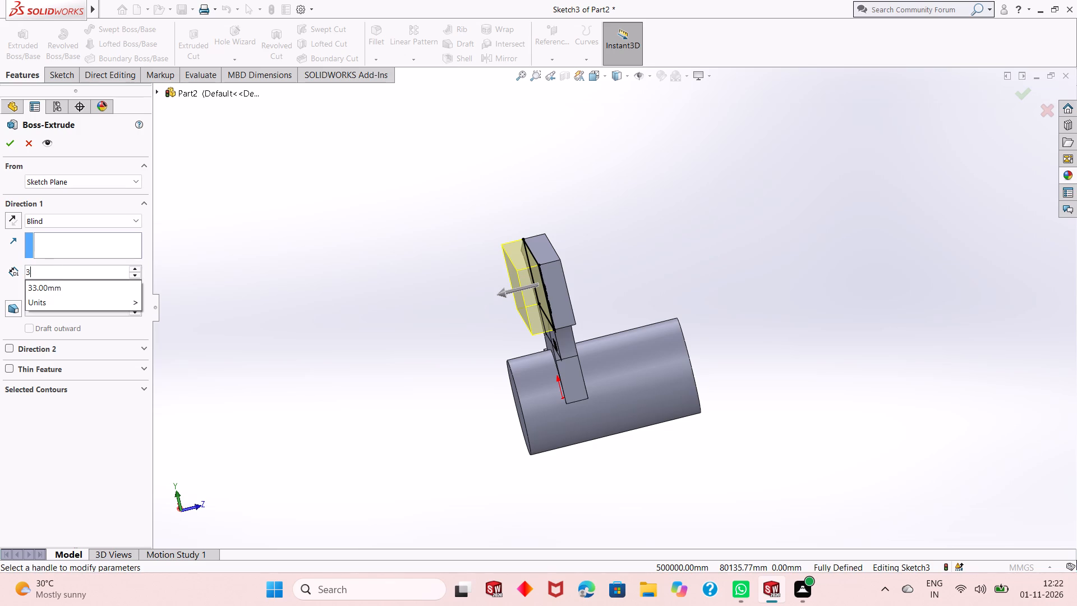
key("Return")
middle_click_drag(490, 357, 489, 322)
scroll(536, 243, "down", 6)
middle_click_drag(471, 300, 470, 312)
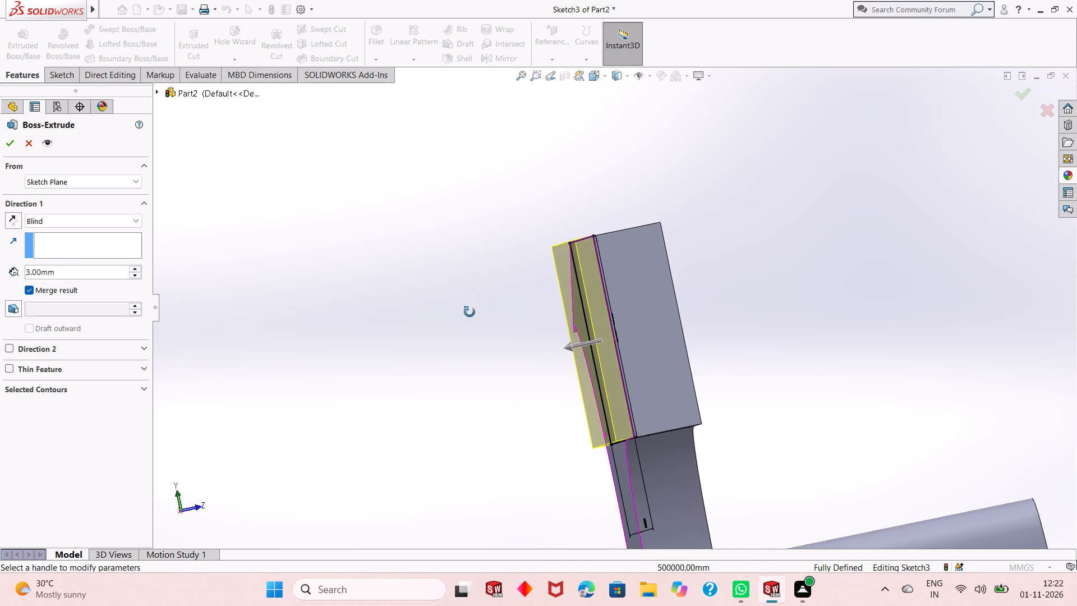
middle_click_drag(470, 312, 475, 315)
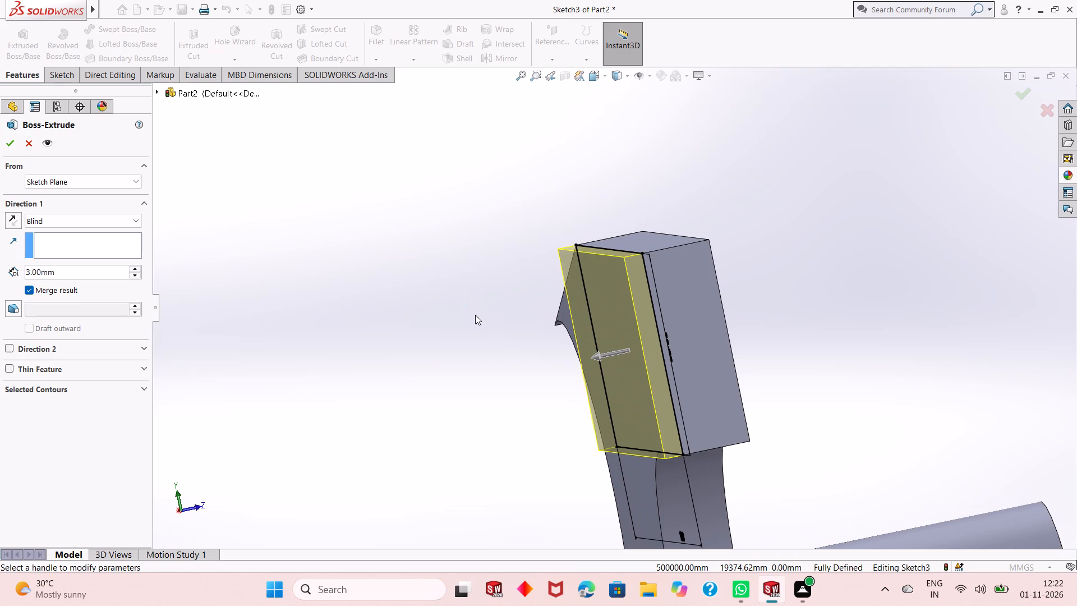
left_click(10, 143)
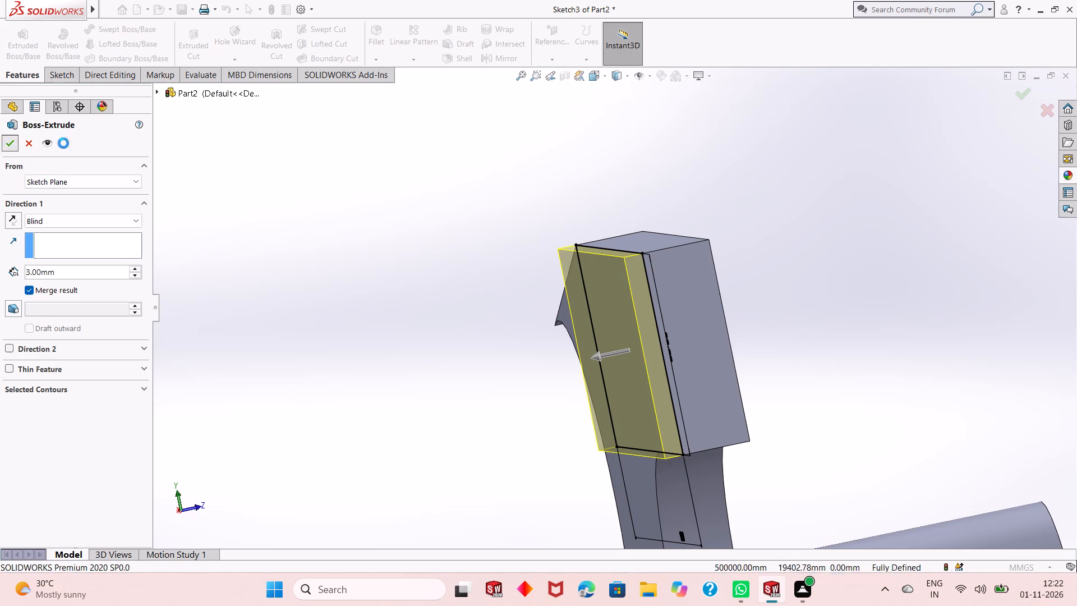
scroll(336, 278, "up", 2)
left_click(335, 269)
scroll(425, 371, "up", 3)
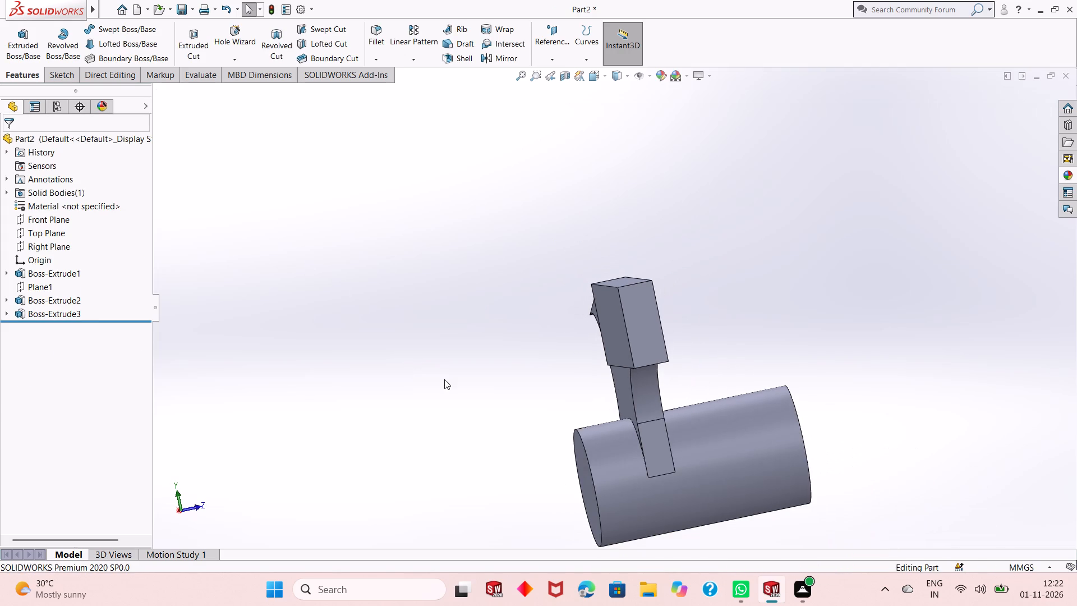
middle_click_drag(441, 308, 506, 286)
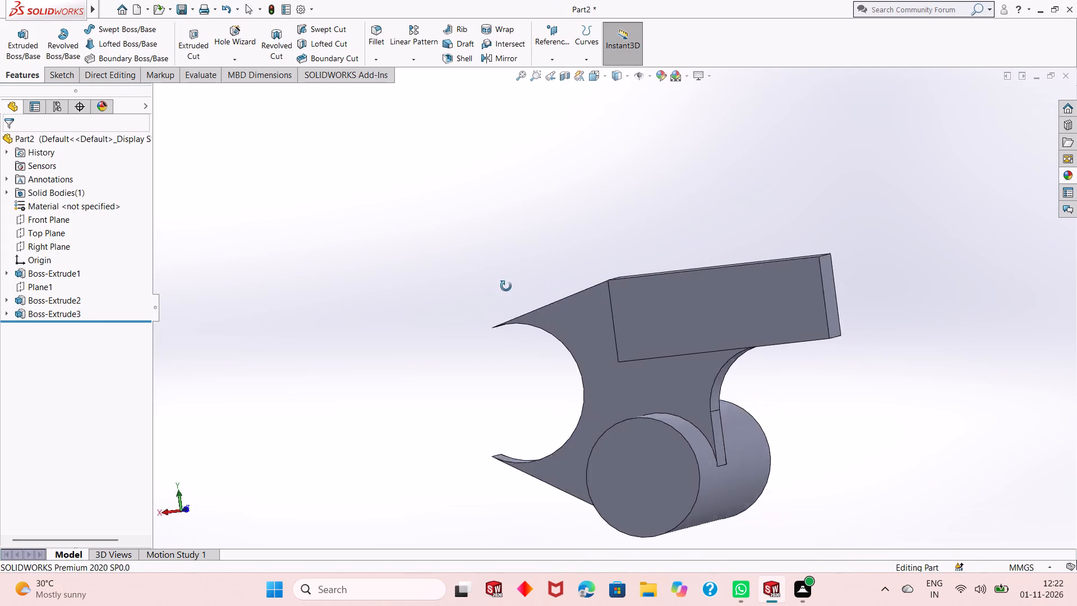
Examine the arm, its raised rectangular pad and the cylinder from both sides and from the end.
middle_click_drag(506, 286, 436, 314)
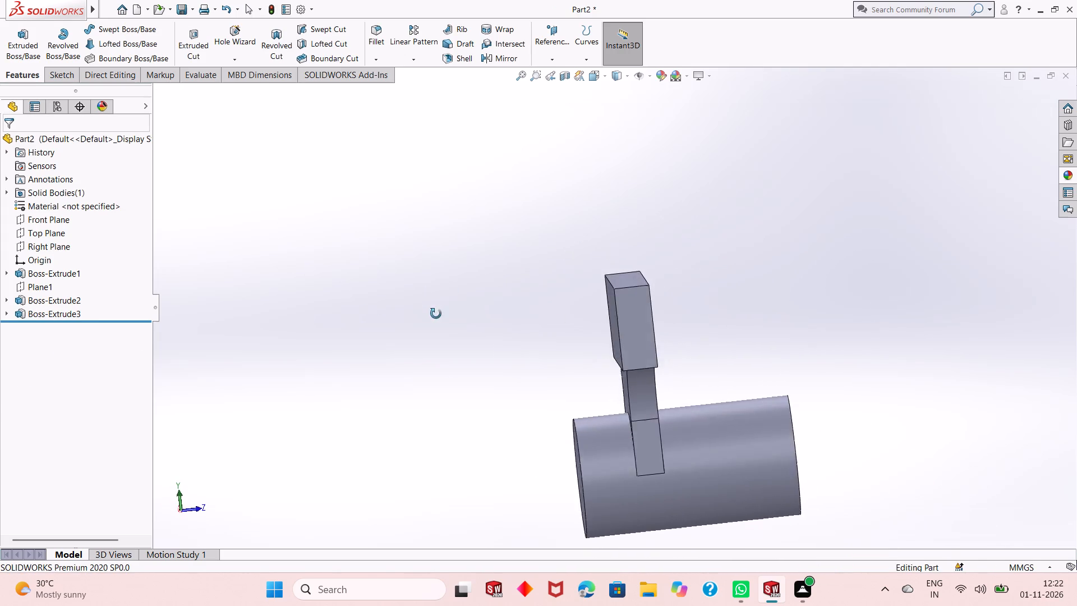
middle_click_drag(436, 314, 548, 250)
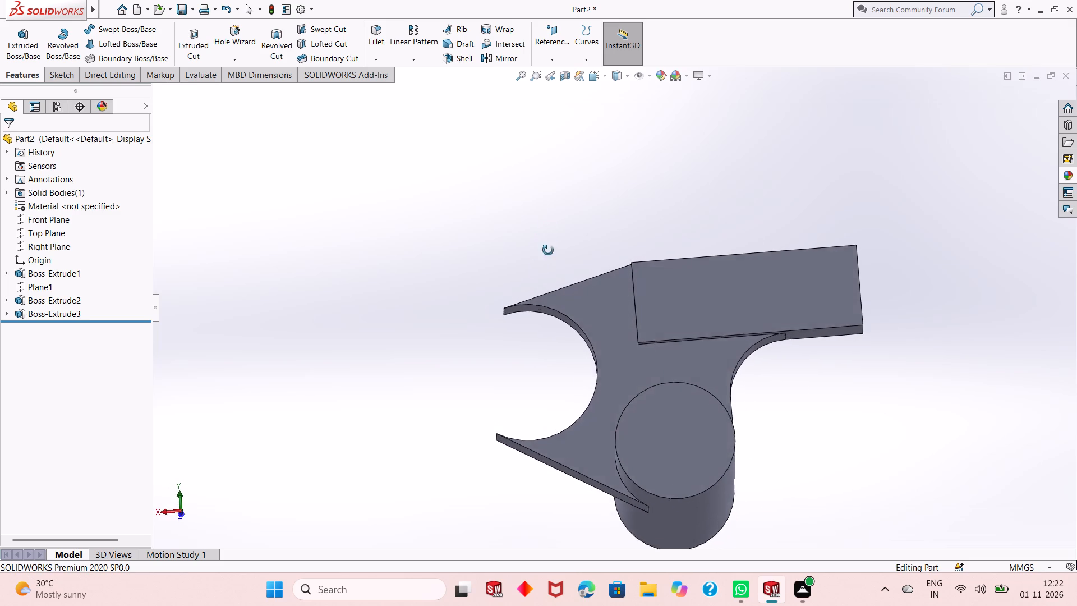
middle_click_drag(548, 250, 428, 352)
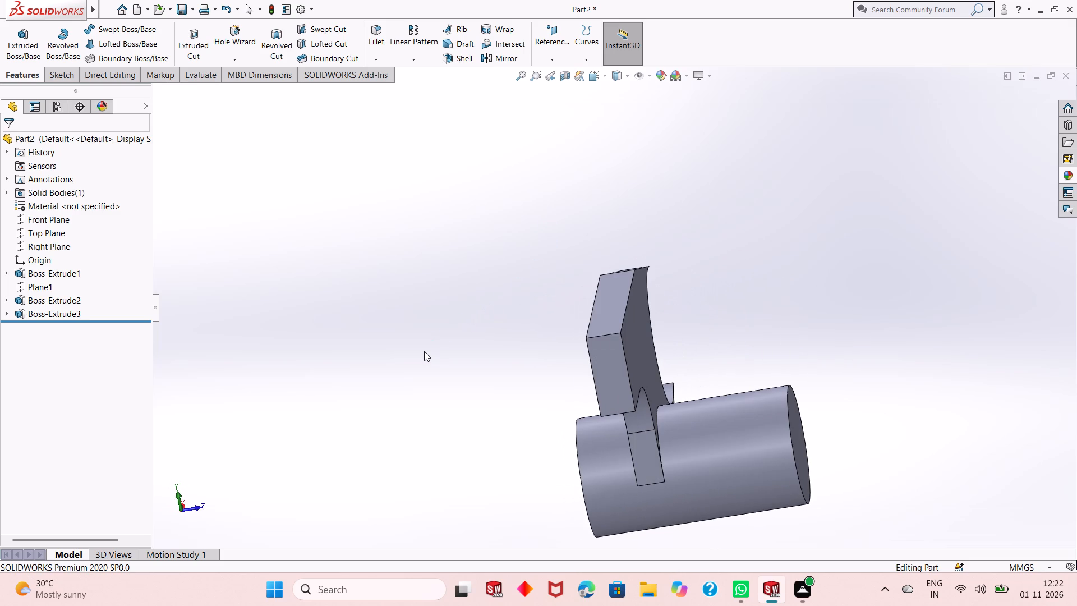
middle_click_drag(529, 383, 734, 263)
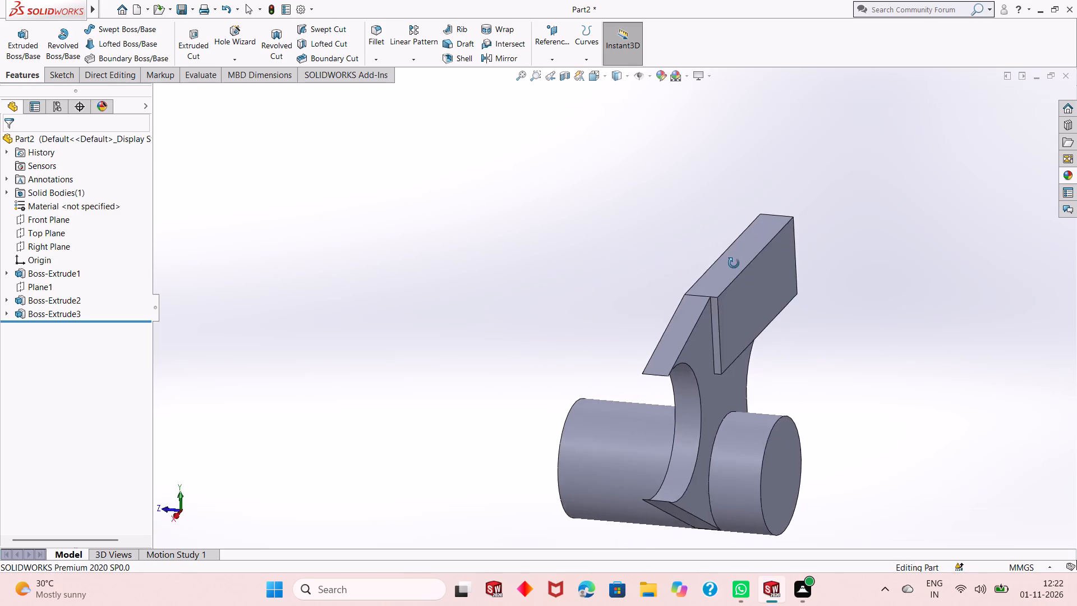
middle_click_drag(734, 263, 607, 313)
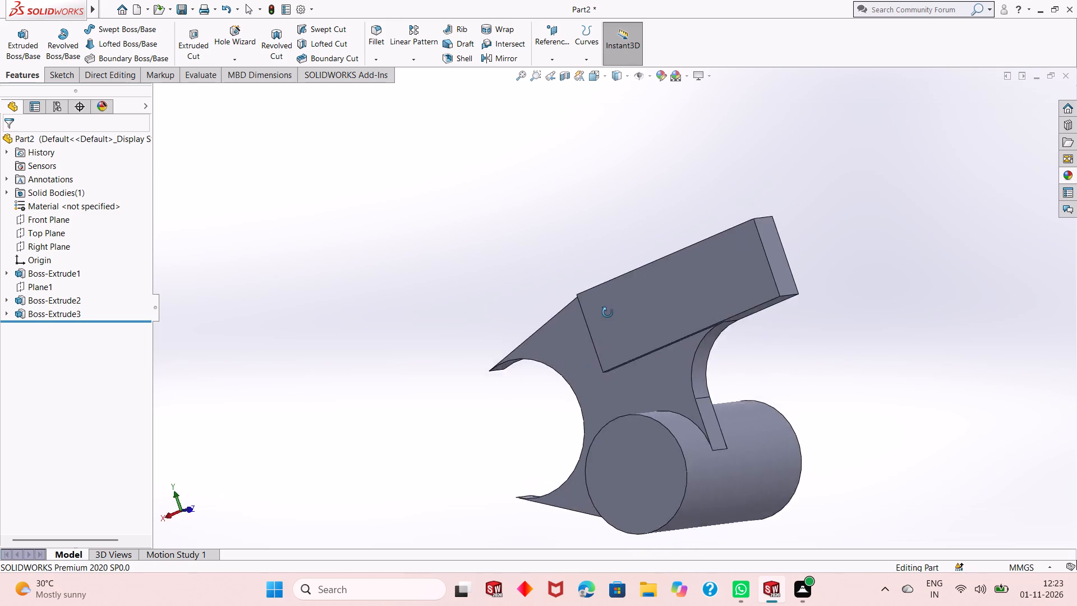
middle_click_drag(607, 313, 552, 365)
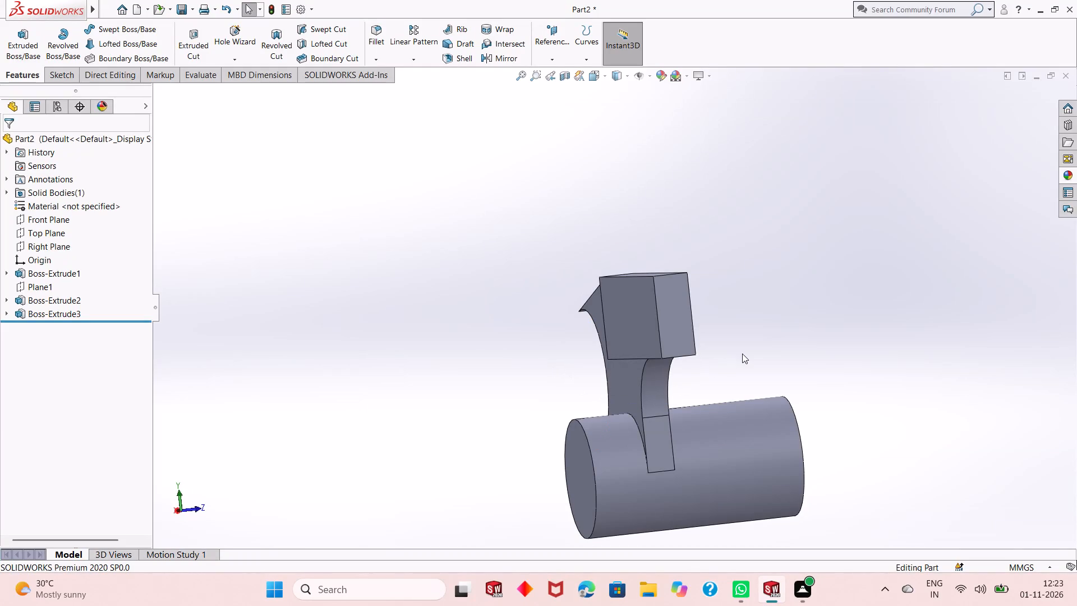
middle_click_drag(784, 338, 643, 358)
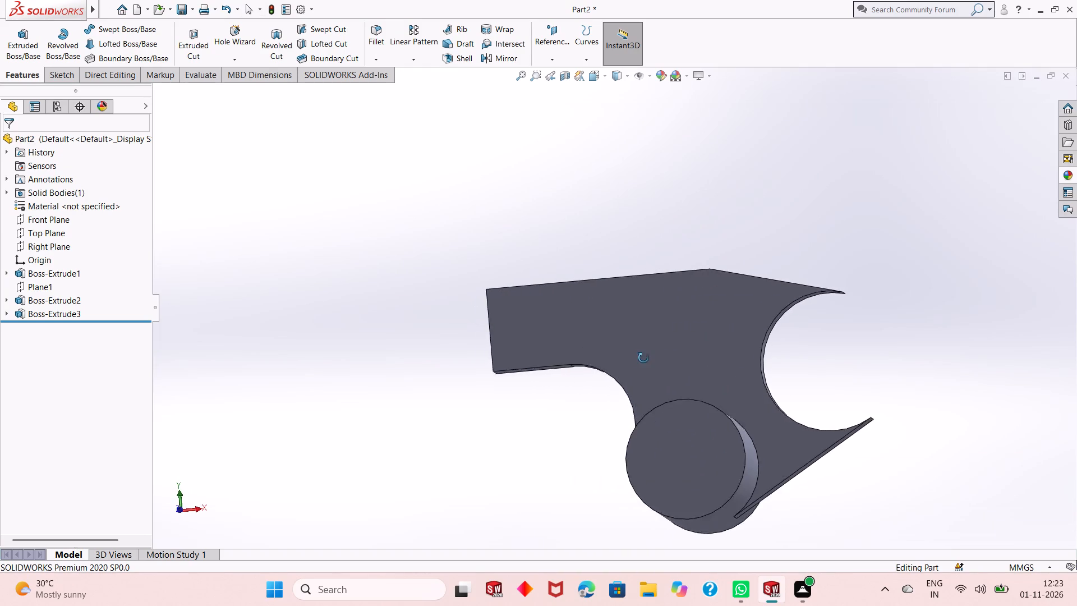
middle_click_drag(643, 358, 671, 367)
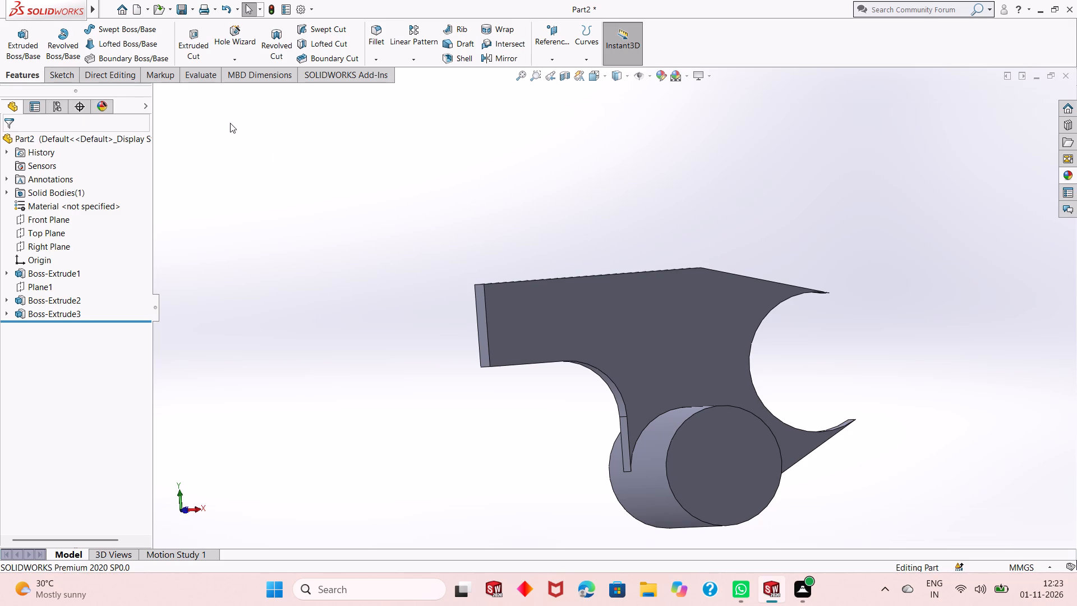
middle_click_drag(398, 240, 403, 234)
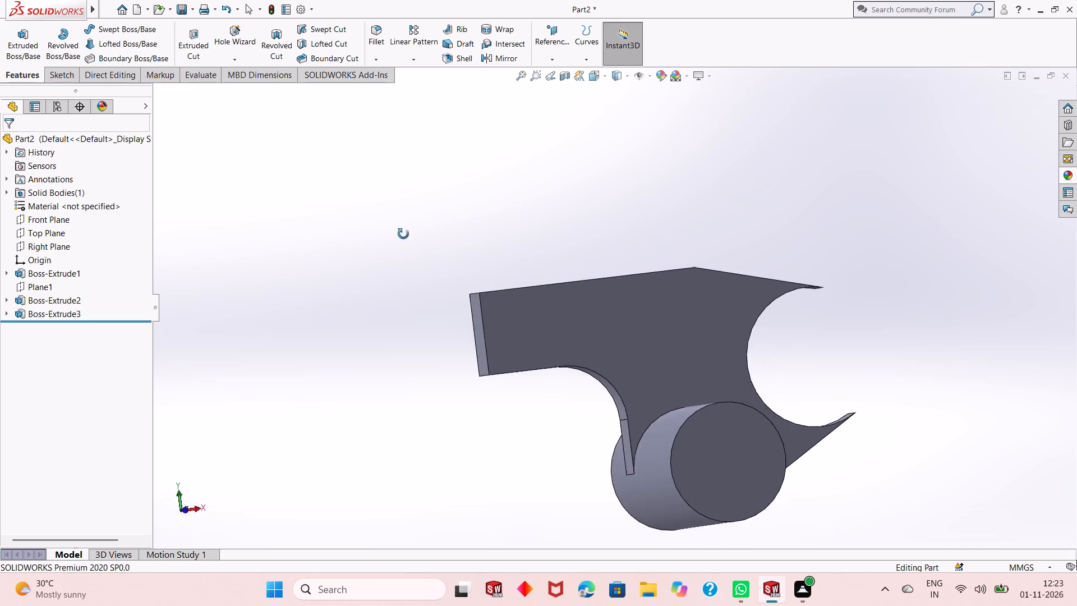
middle_click_drag(403, 234, 431, 276)
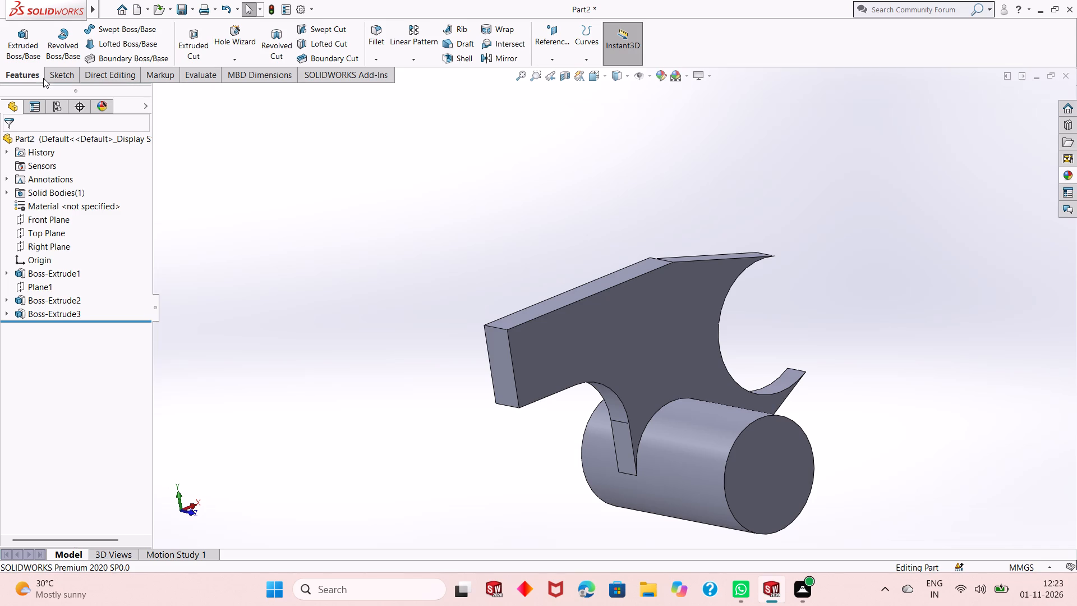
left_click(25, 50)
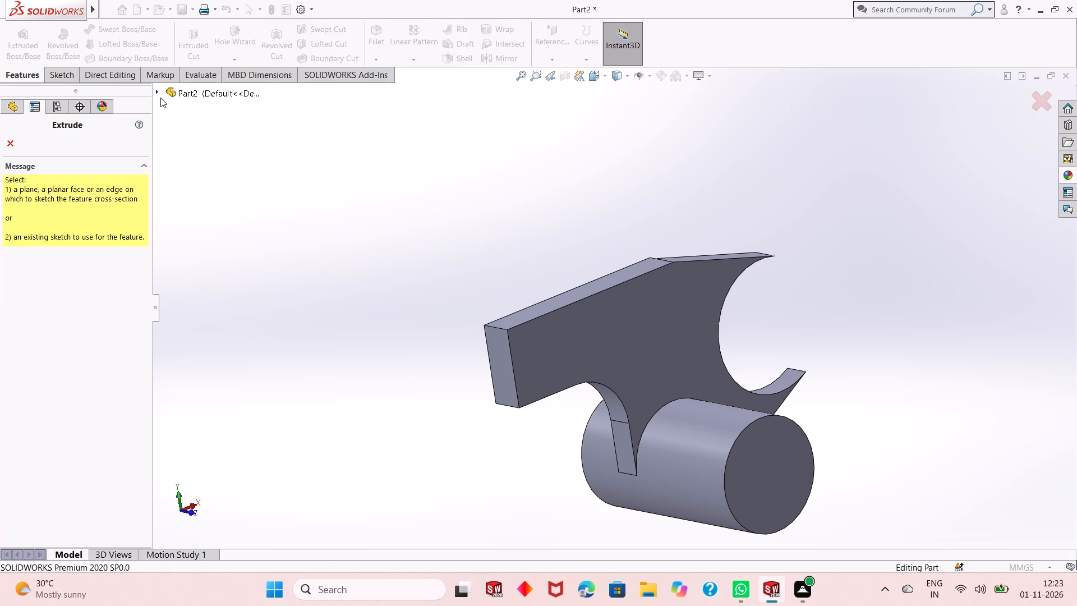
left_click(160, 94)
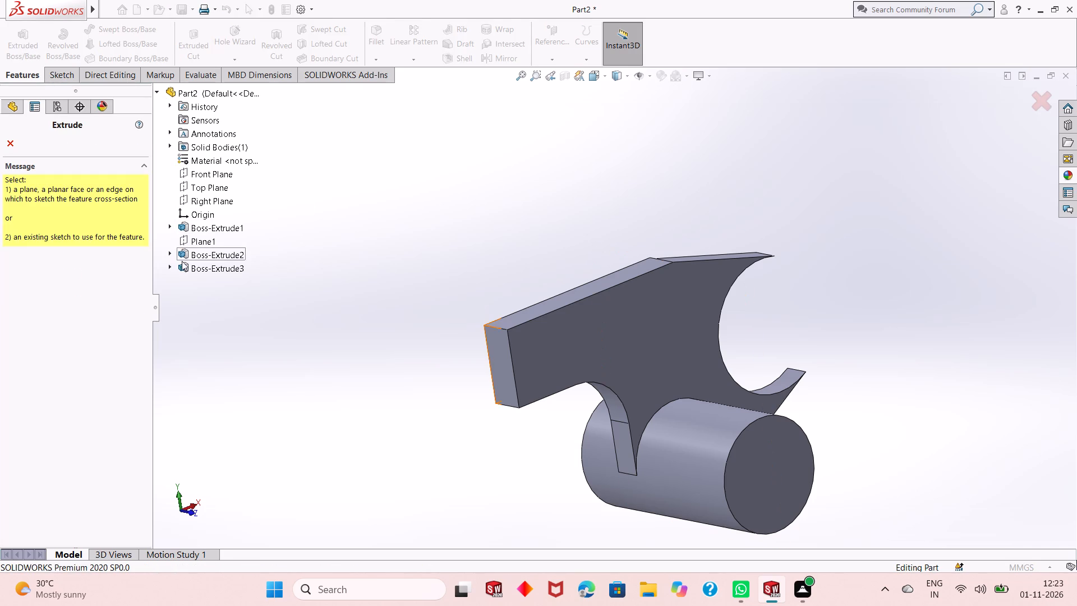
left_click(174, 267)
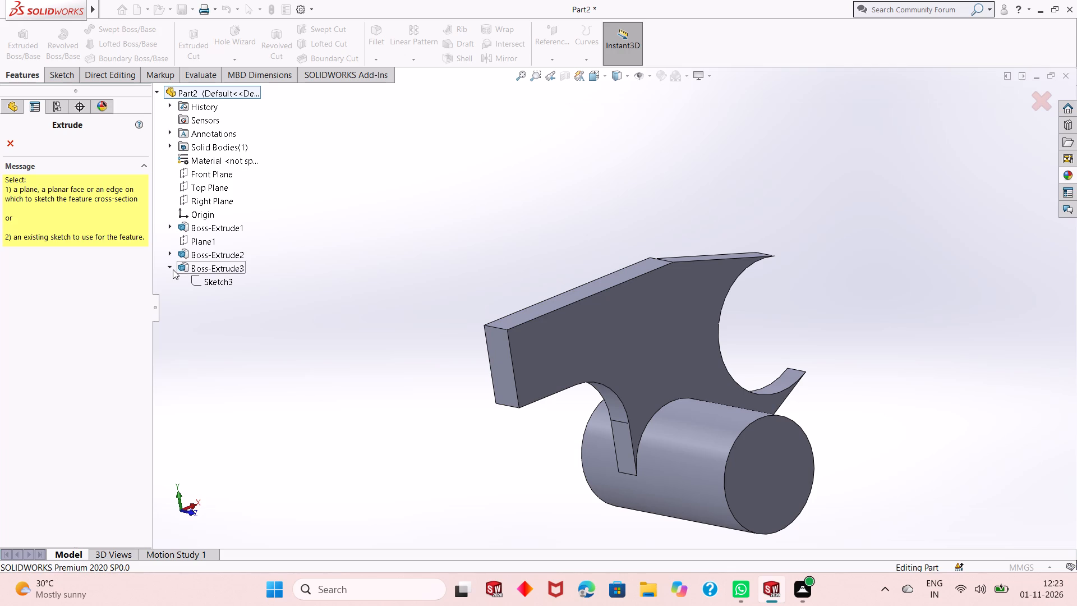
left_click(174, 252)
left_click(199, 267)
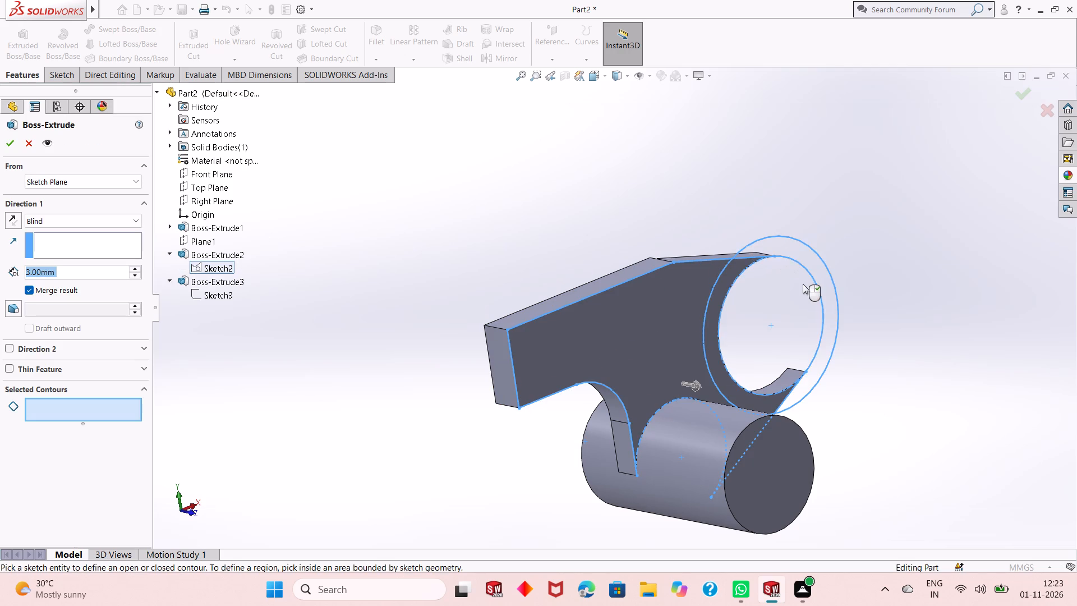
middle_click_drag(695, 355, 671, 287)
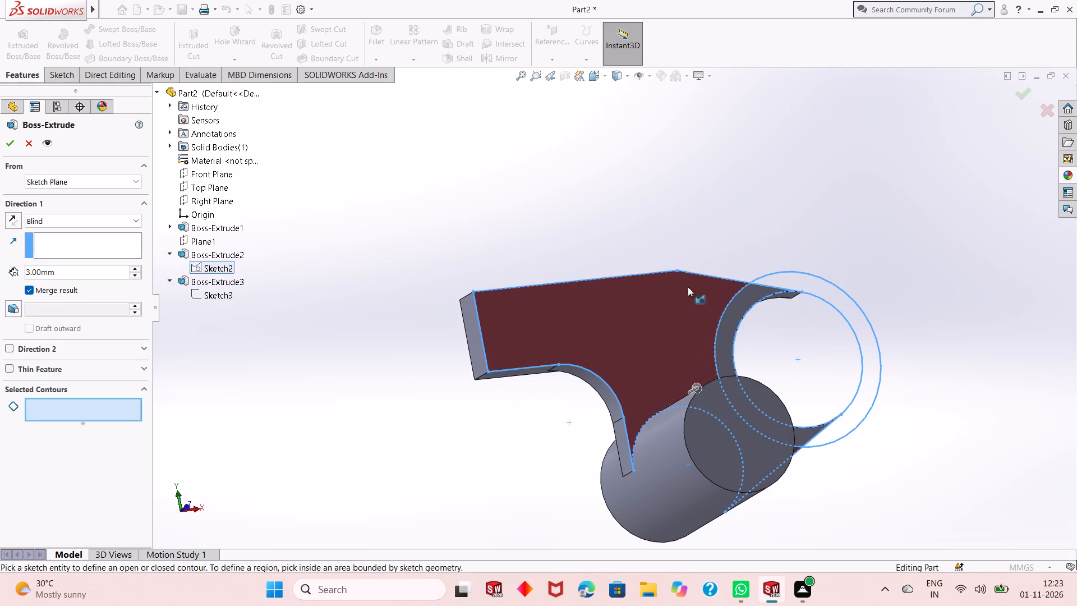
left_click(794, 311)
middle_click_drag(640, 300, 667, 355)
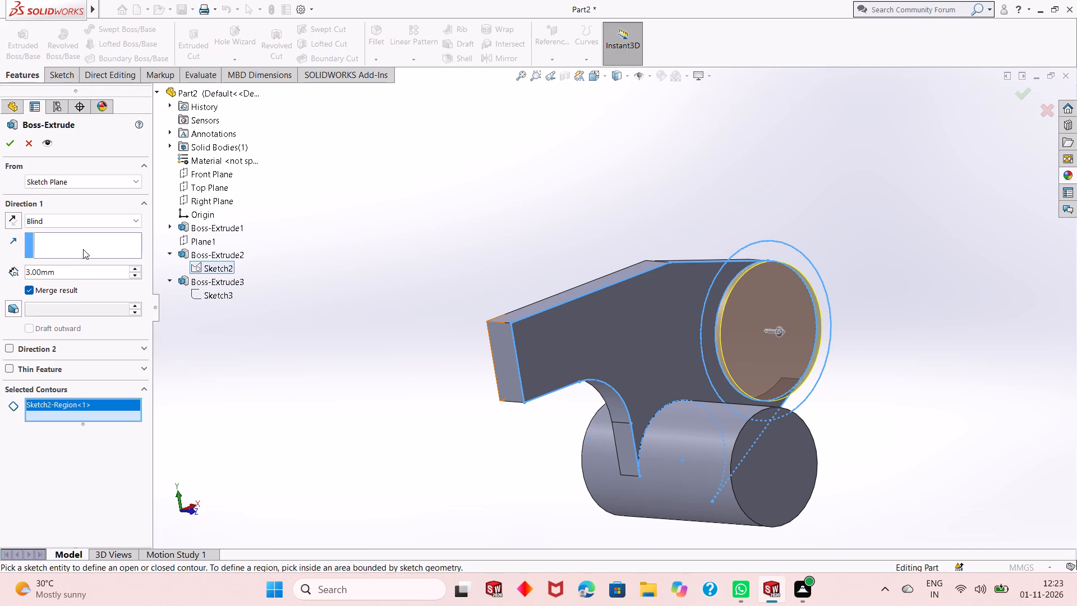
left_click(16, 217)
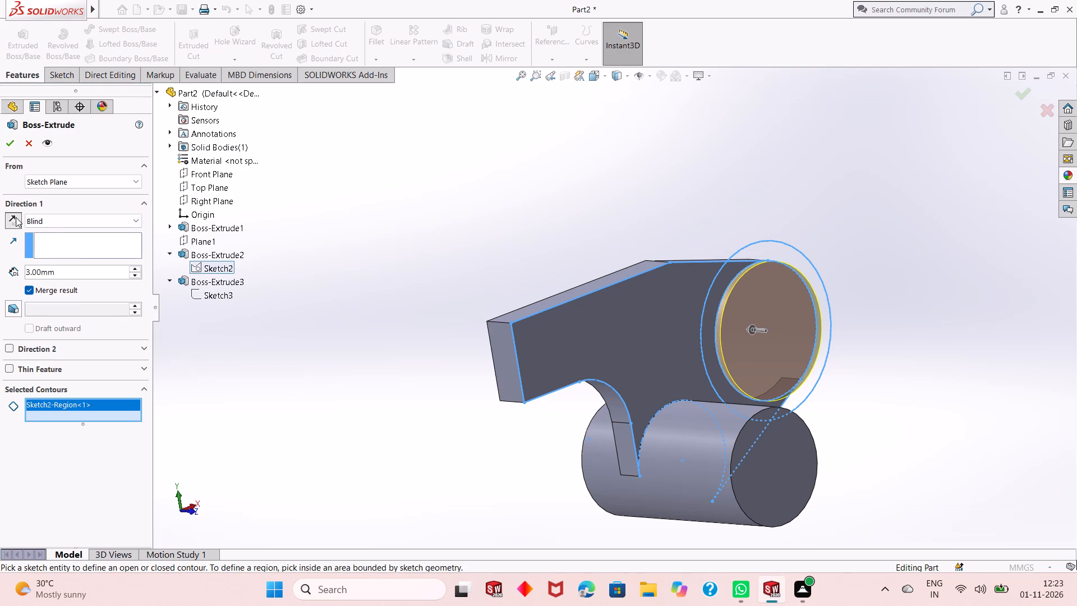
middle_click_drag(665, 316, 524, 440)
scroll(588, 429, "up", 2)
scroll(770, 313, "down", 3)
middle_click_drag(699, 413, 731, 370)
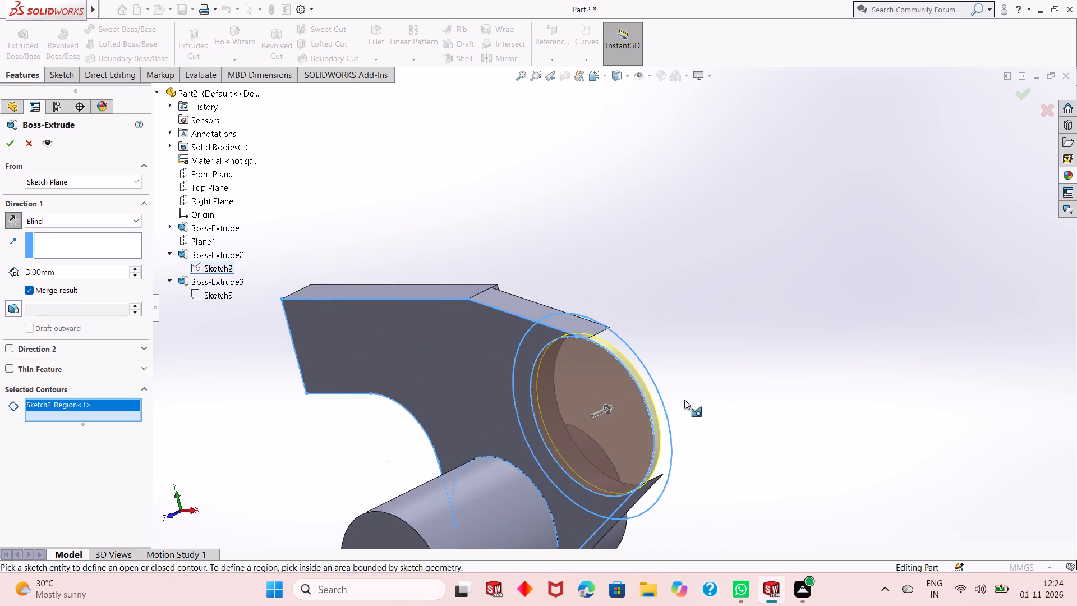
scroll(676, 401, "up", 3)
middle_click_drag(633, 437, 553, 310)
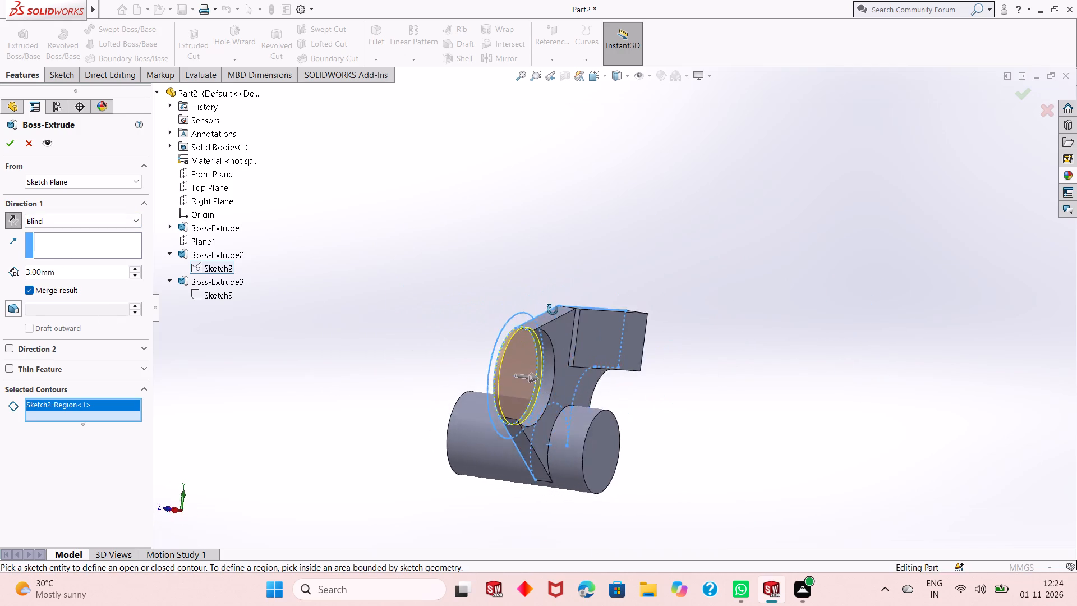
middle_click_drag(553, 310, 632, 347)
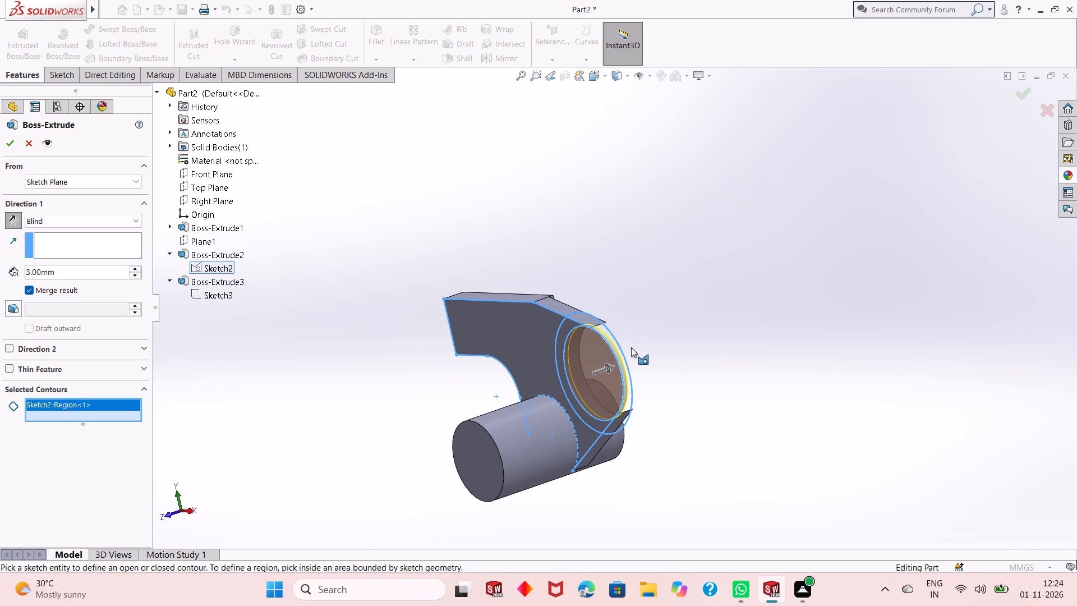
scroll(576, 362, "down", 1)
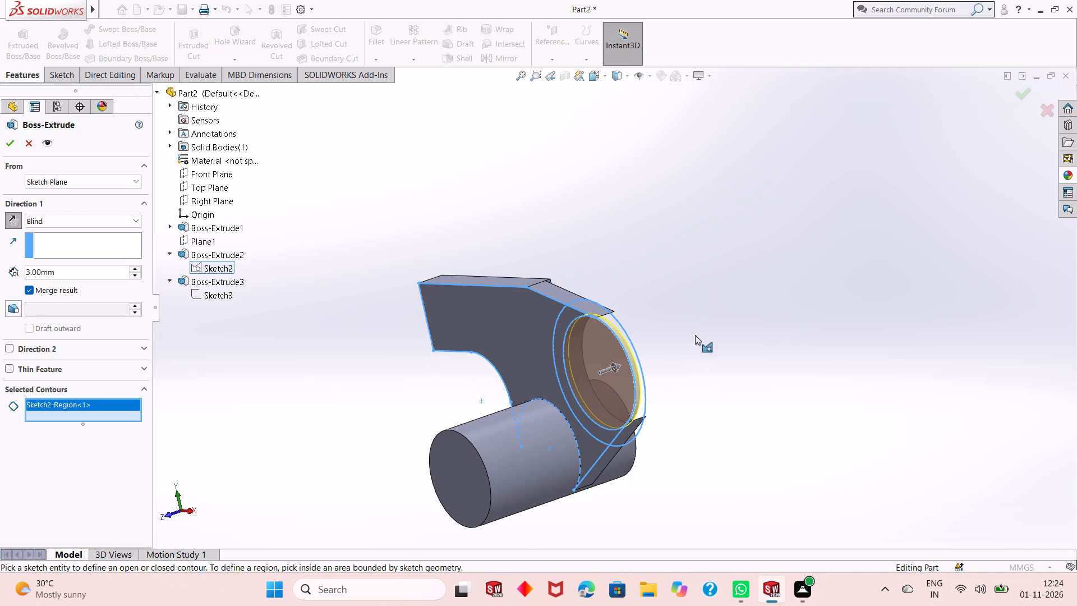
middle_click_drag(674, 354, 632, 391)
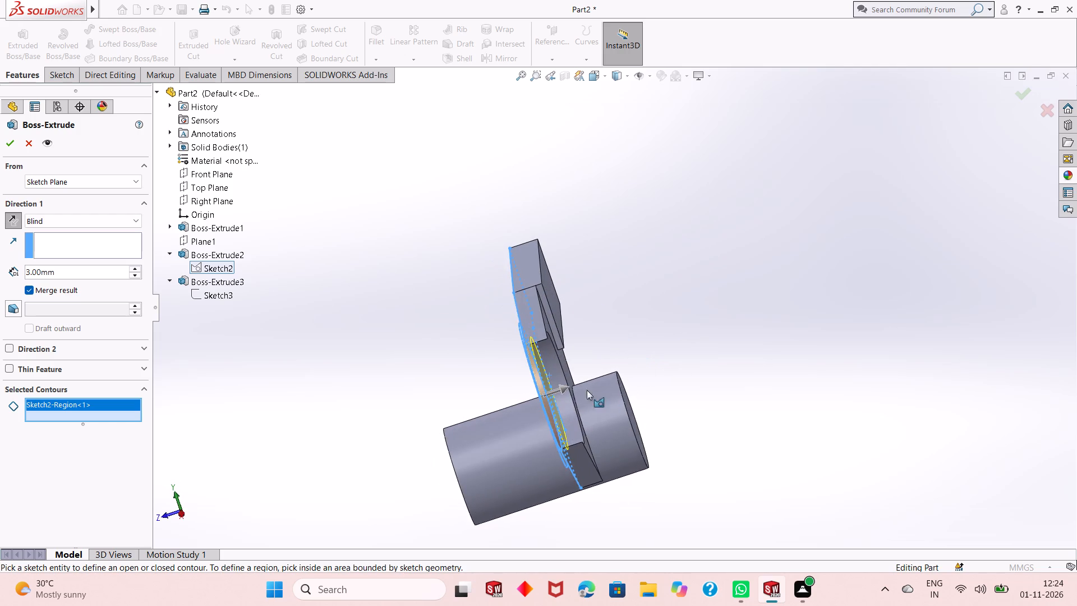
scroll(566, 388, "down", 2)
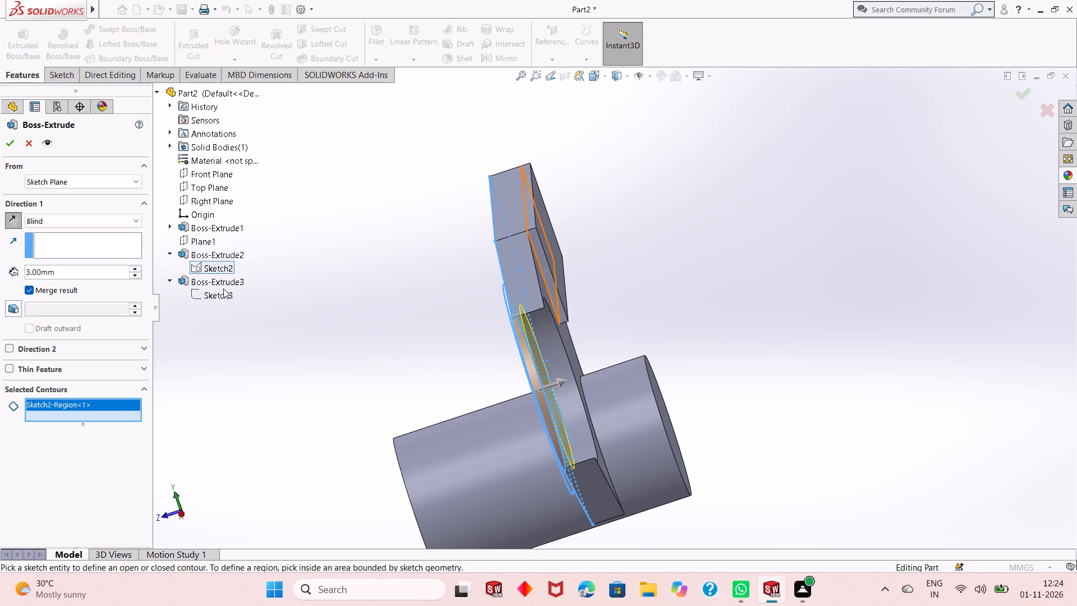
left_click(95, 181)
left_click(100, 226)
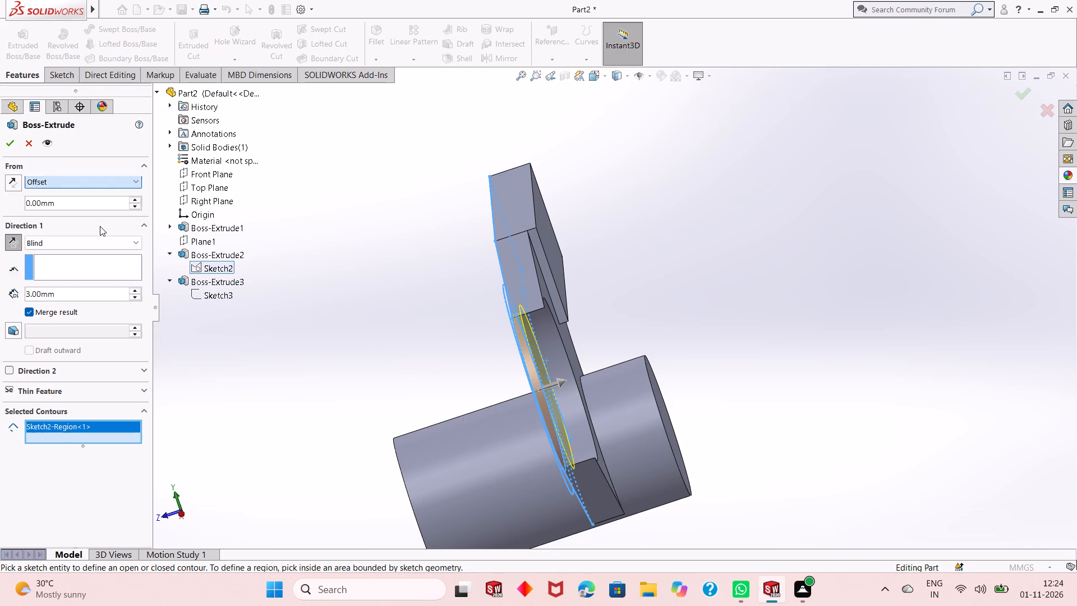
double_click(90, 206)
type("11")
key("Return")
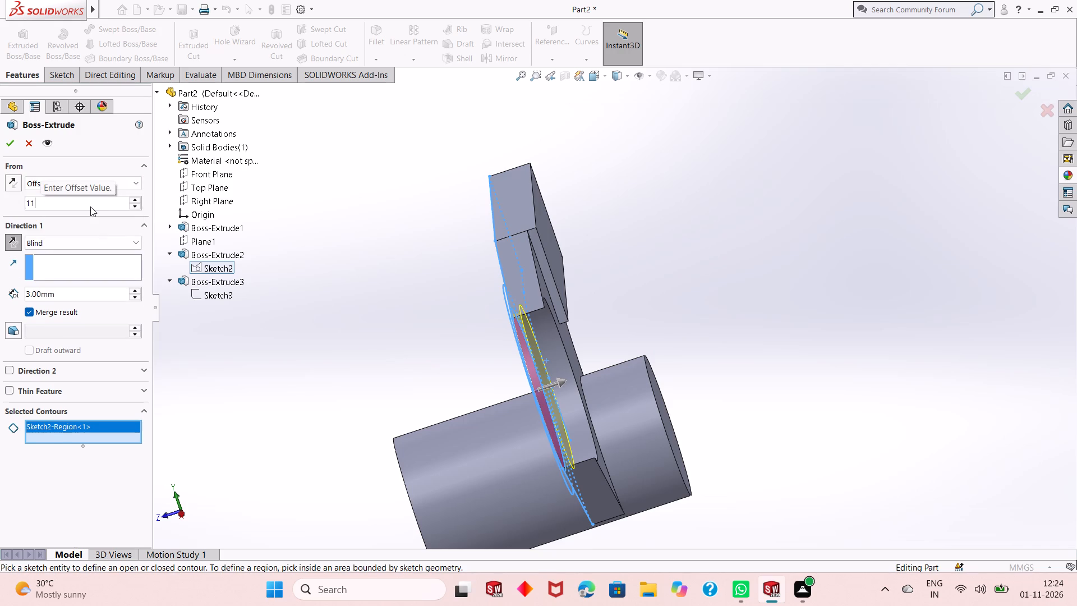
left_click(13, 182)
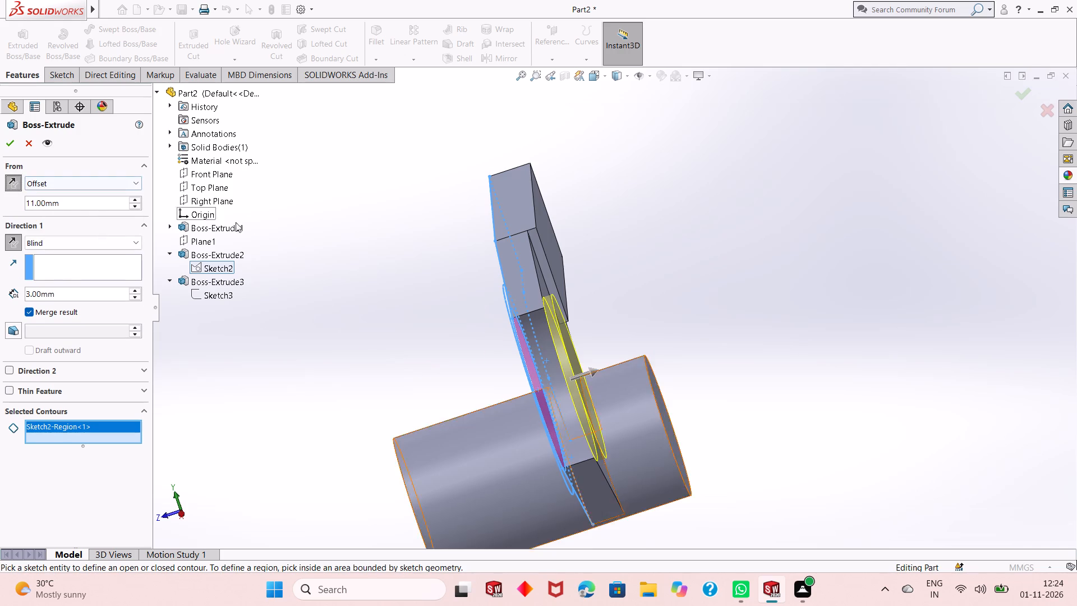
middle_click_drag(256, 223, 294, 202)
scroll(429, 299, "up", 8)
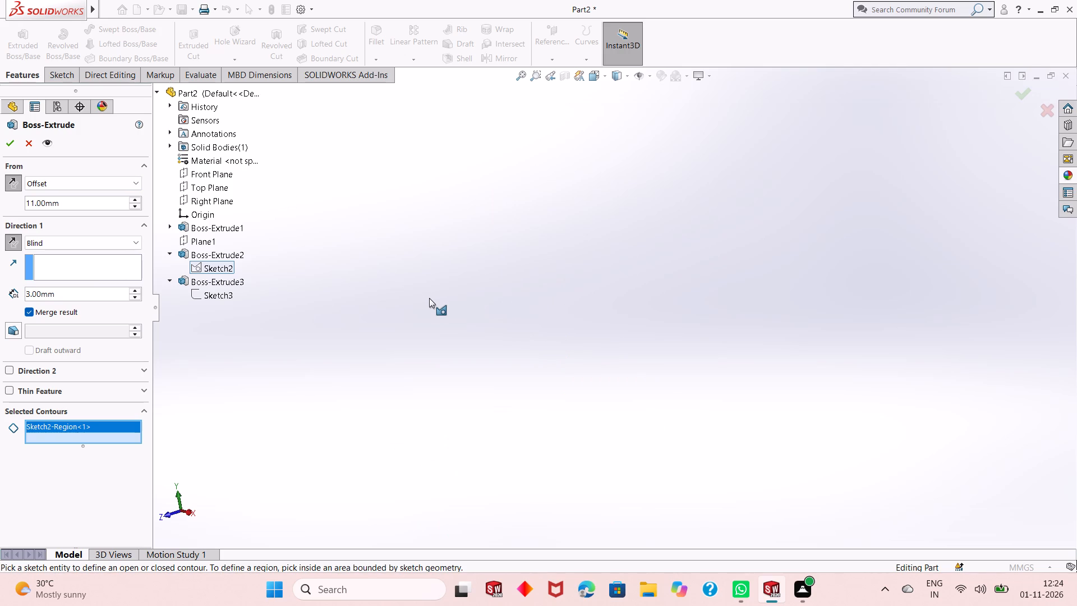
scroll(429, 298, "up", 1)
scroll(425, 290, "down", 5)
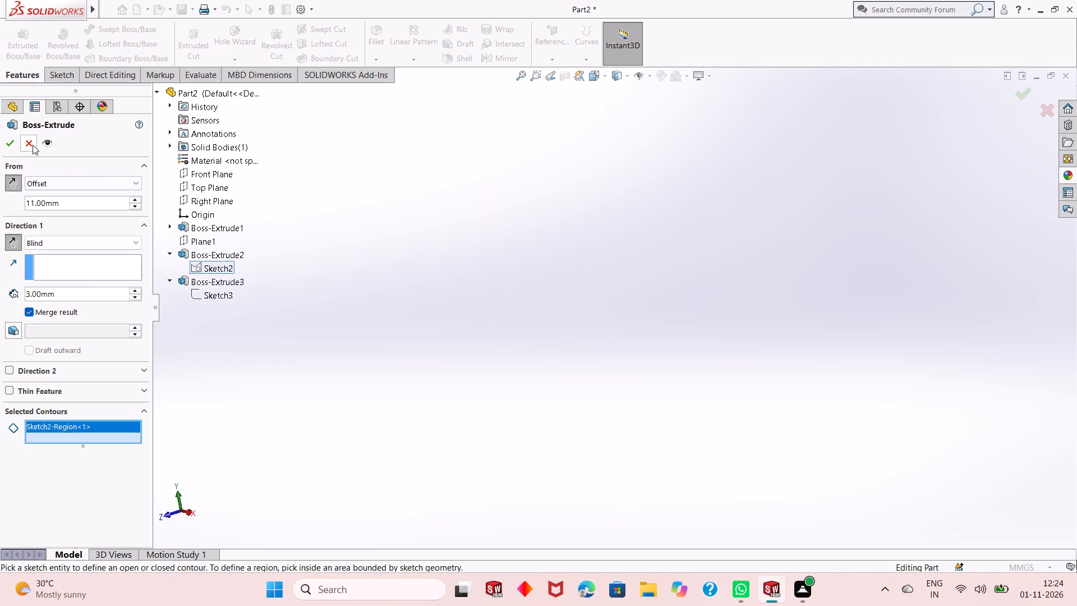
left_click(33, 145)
Undo the rectangular pad's extrusion on the arm, going back to editing its 90 by 33 mm rectangle sketch.
scroll(396, 300, "up", 4)
scroll(446, 290, "down", 4)
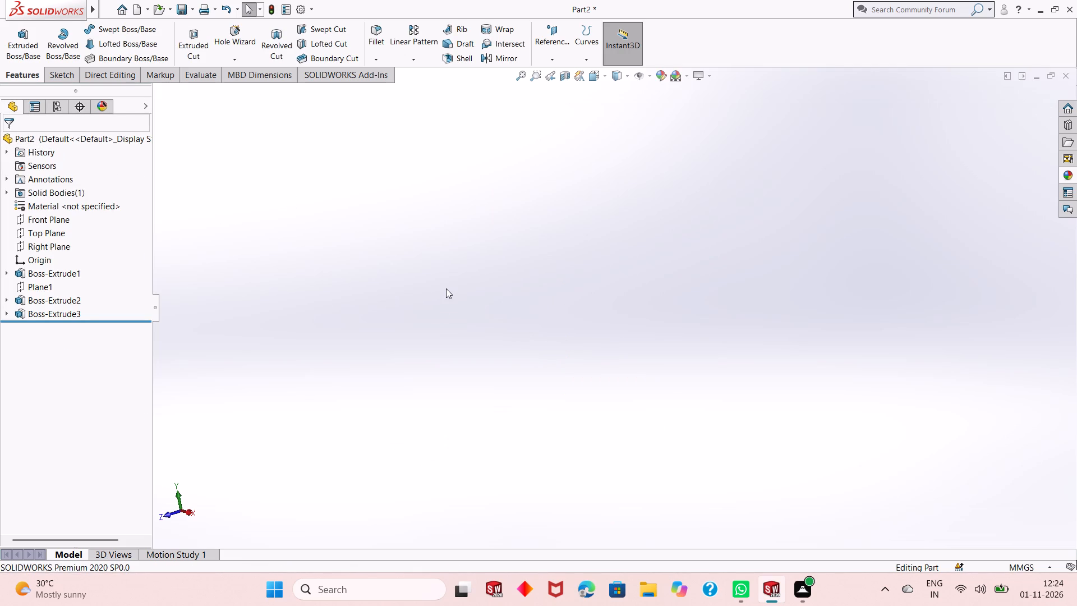
scroll(446, 288, "down", 5)
scroll(446, 288, "up", 2)
key("ctrl+z")
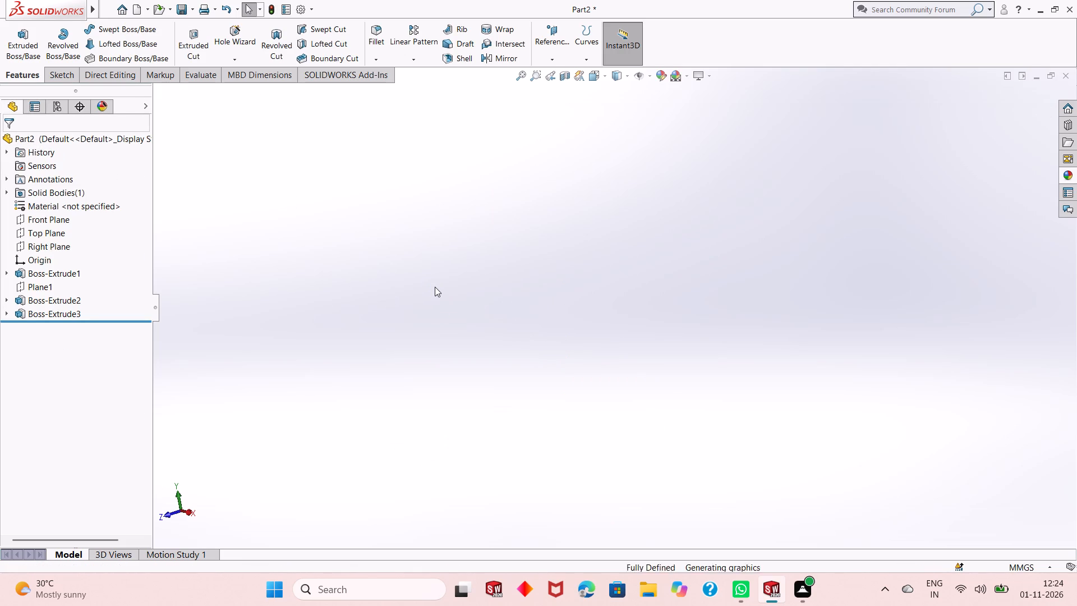
key("ctrl+z")
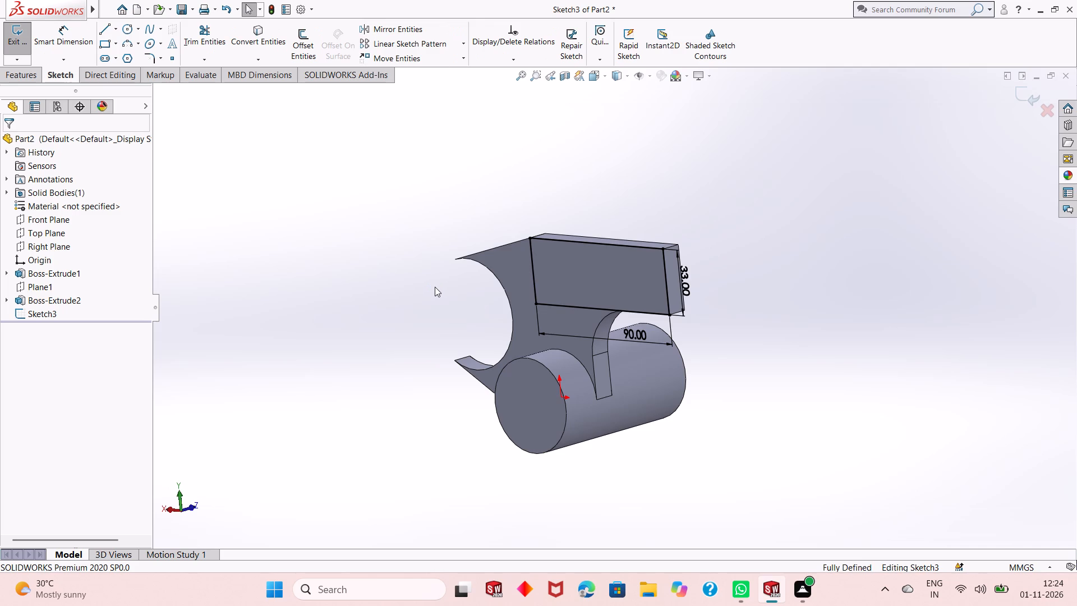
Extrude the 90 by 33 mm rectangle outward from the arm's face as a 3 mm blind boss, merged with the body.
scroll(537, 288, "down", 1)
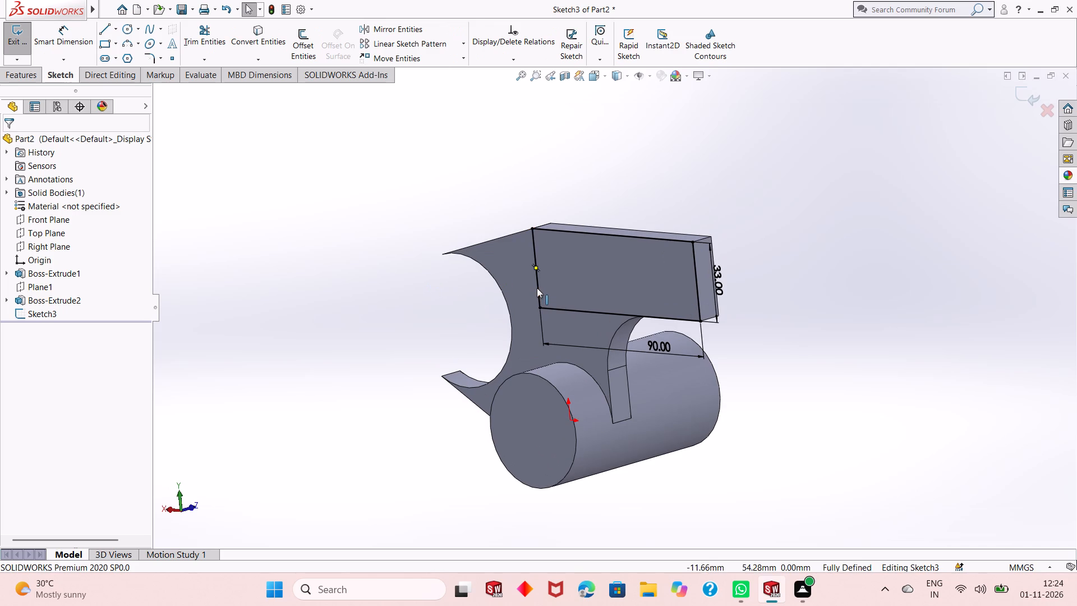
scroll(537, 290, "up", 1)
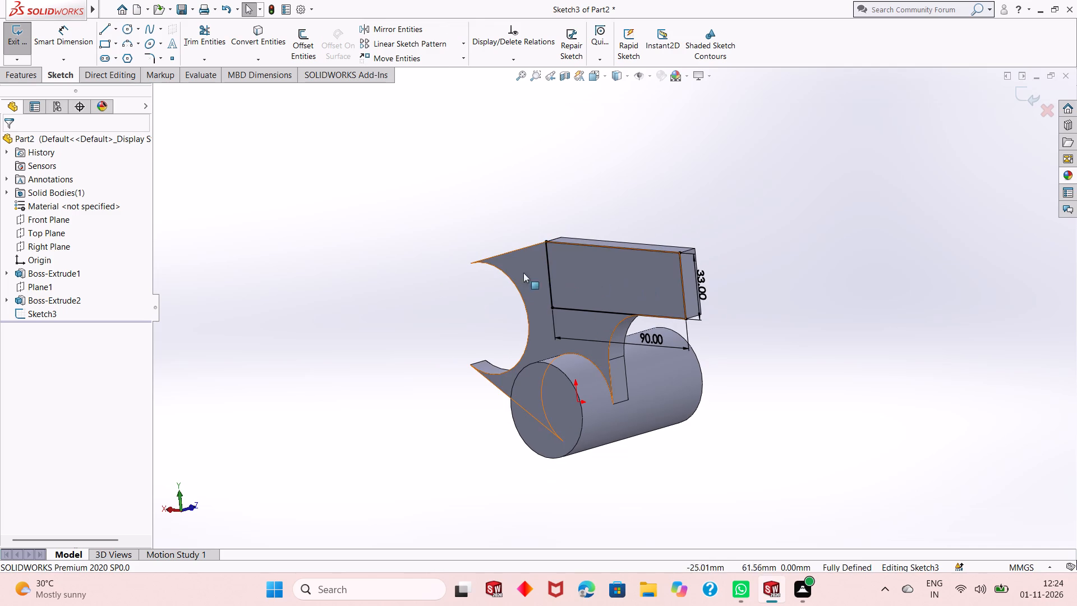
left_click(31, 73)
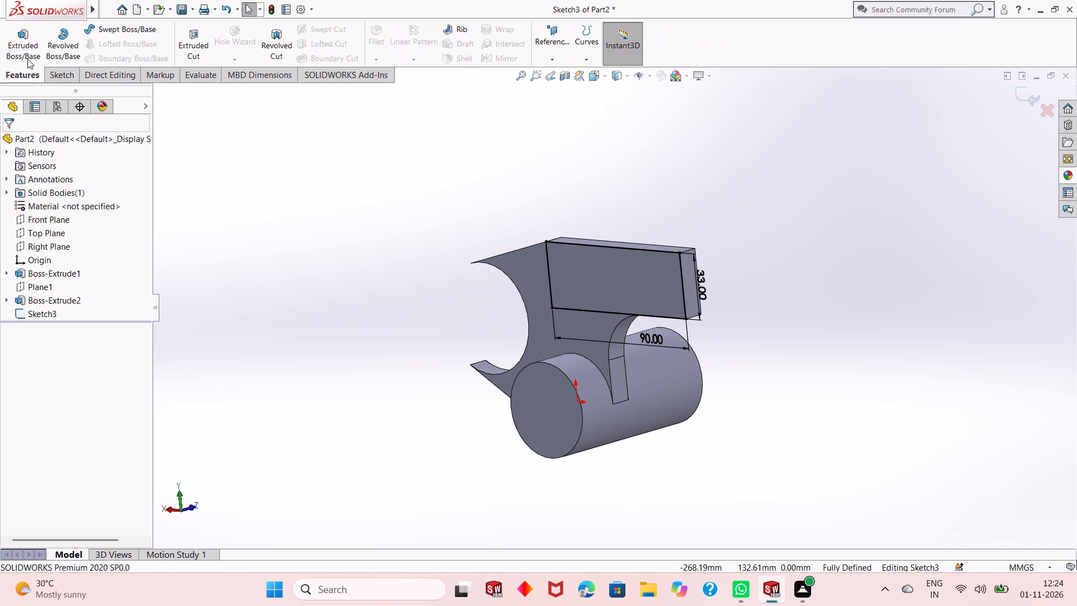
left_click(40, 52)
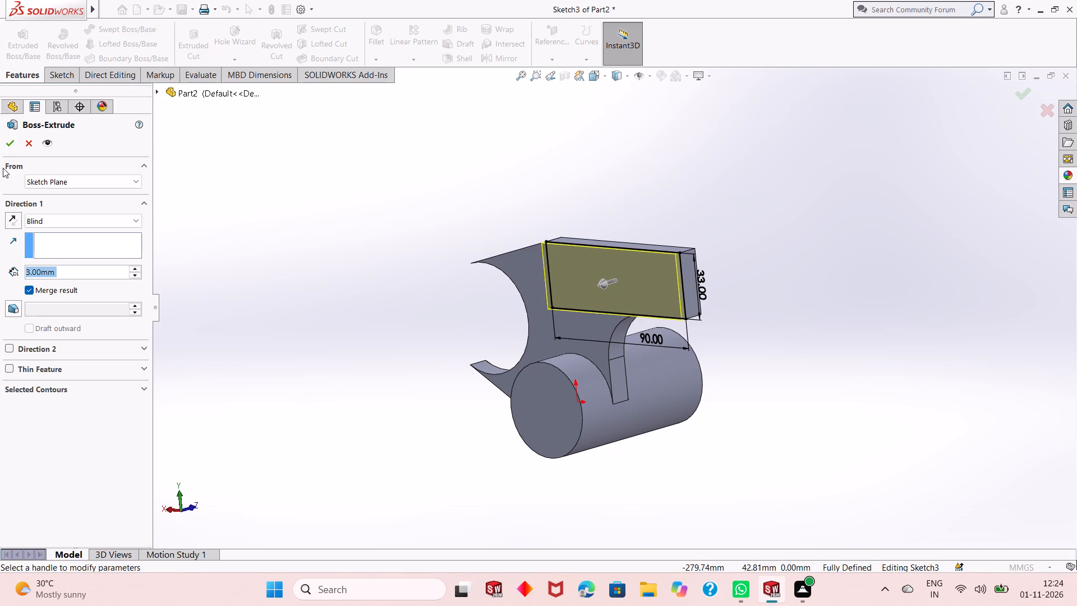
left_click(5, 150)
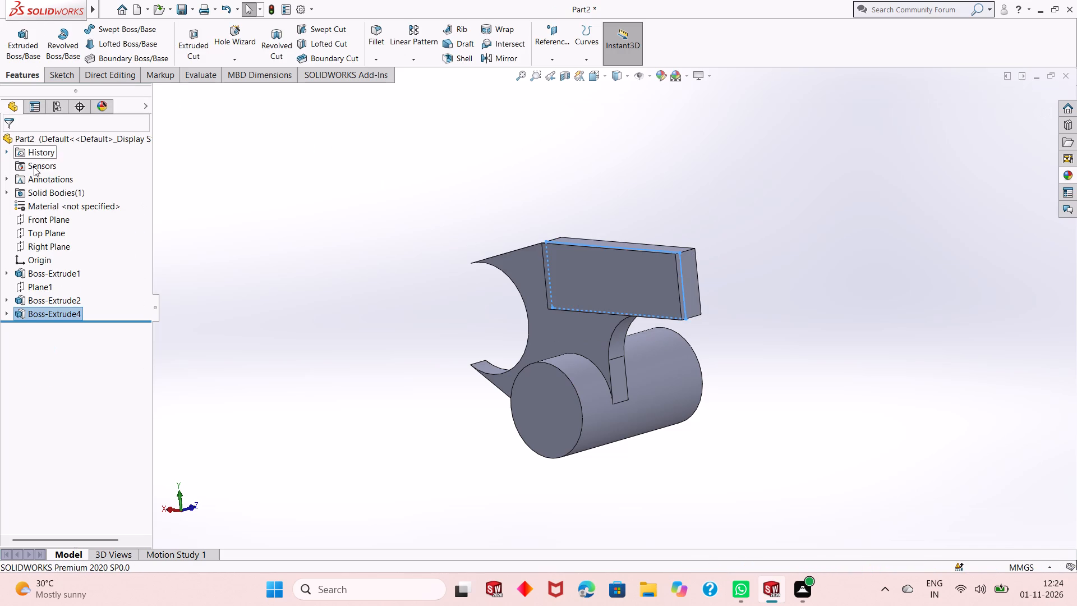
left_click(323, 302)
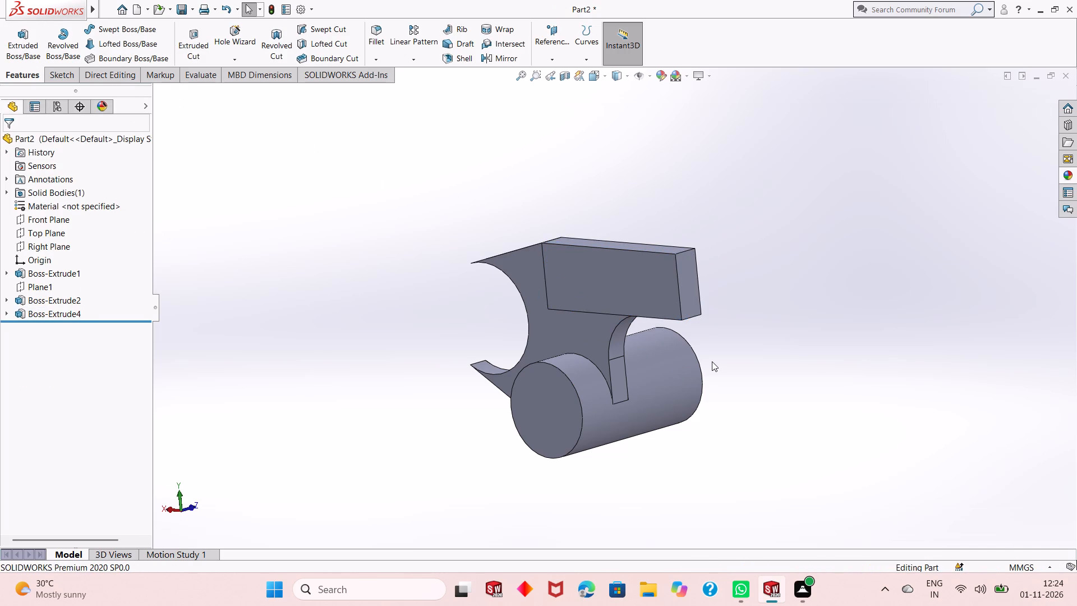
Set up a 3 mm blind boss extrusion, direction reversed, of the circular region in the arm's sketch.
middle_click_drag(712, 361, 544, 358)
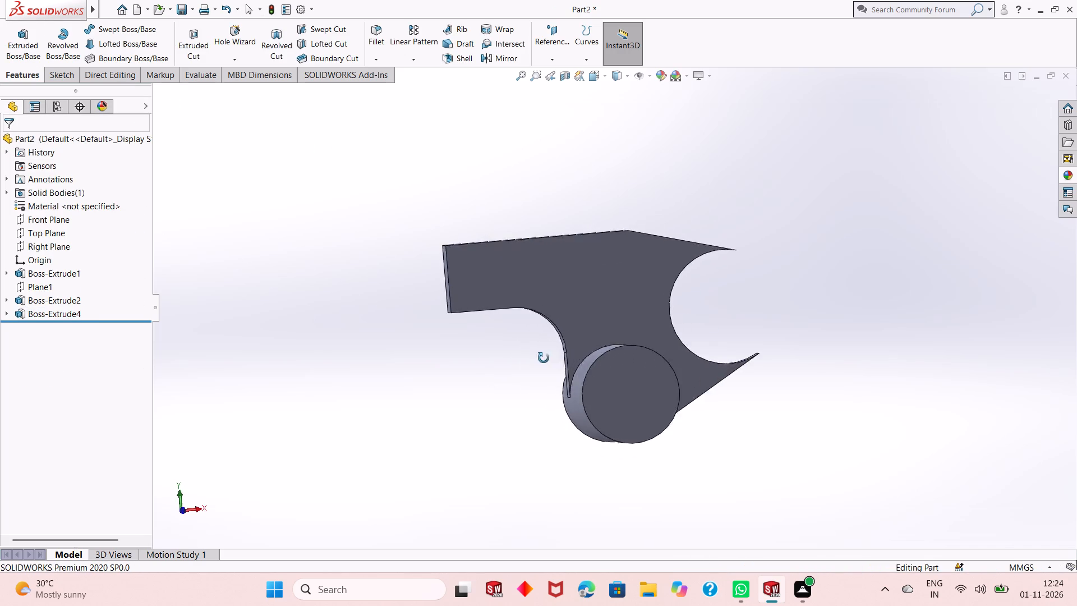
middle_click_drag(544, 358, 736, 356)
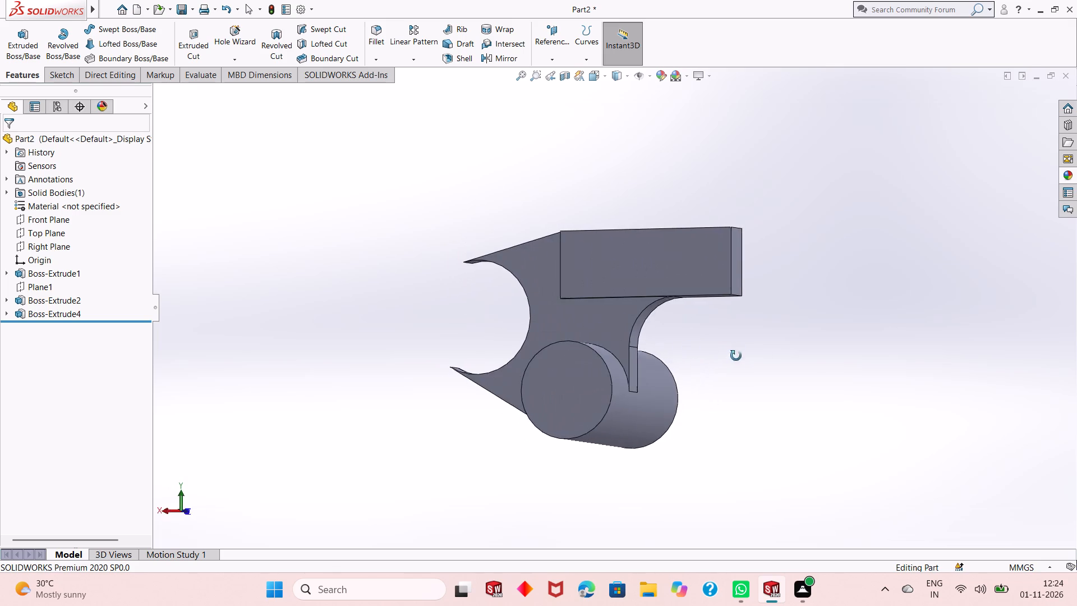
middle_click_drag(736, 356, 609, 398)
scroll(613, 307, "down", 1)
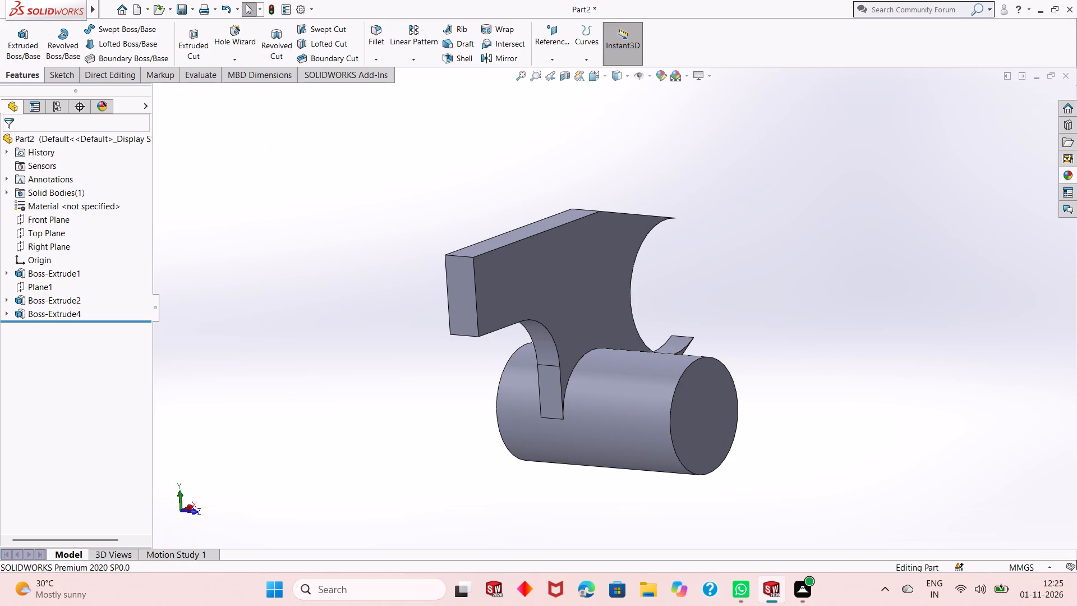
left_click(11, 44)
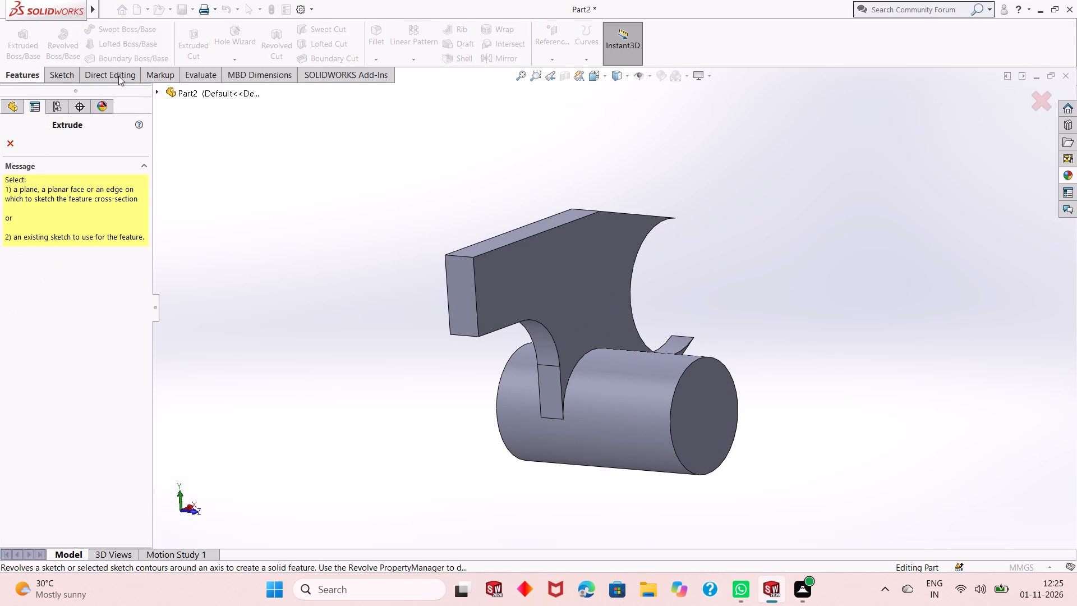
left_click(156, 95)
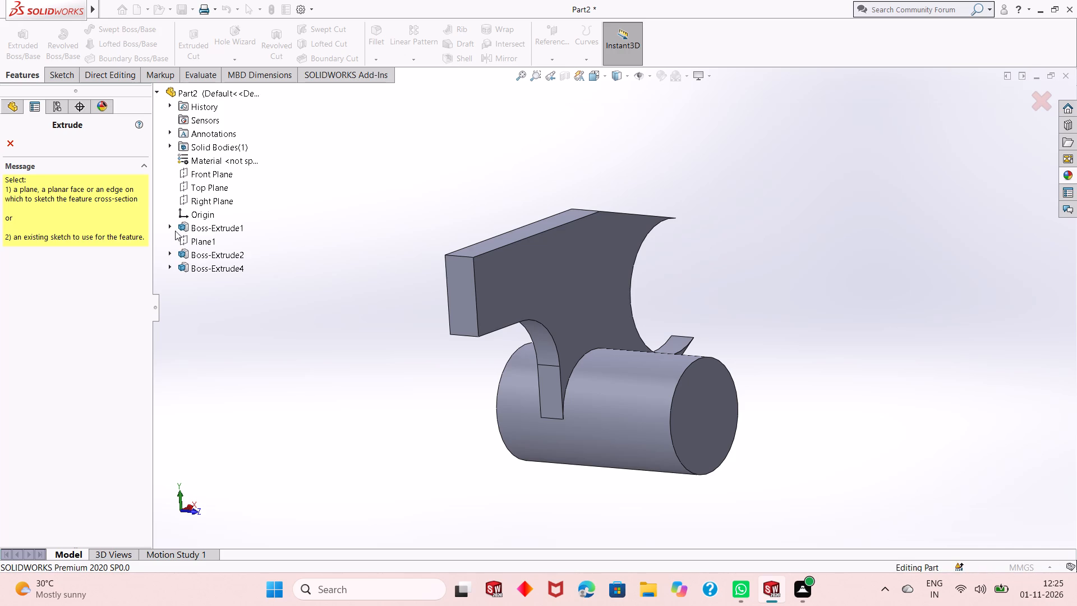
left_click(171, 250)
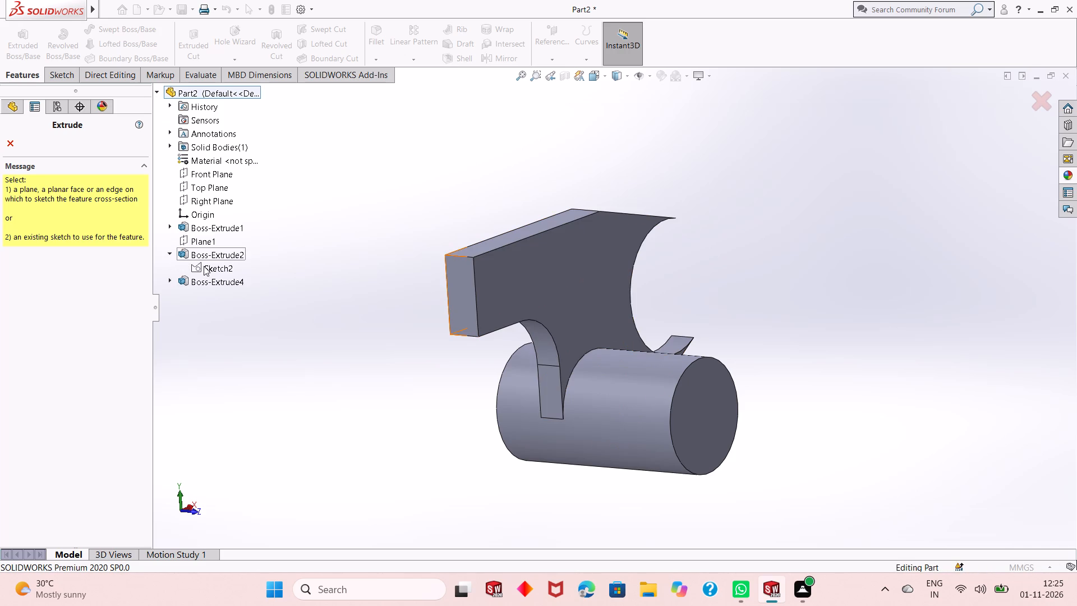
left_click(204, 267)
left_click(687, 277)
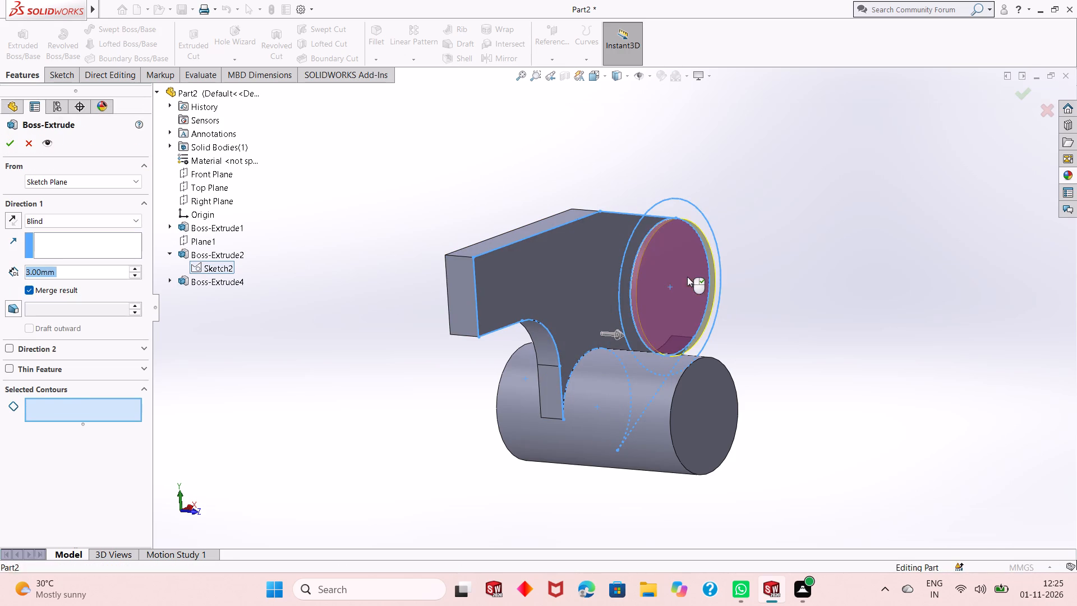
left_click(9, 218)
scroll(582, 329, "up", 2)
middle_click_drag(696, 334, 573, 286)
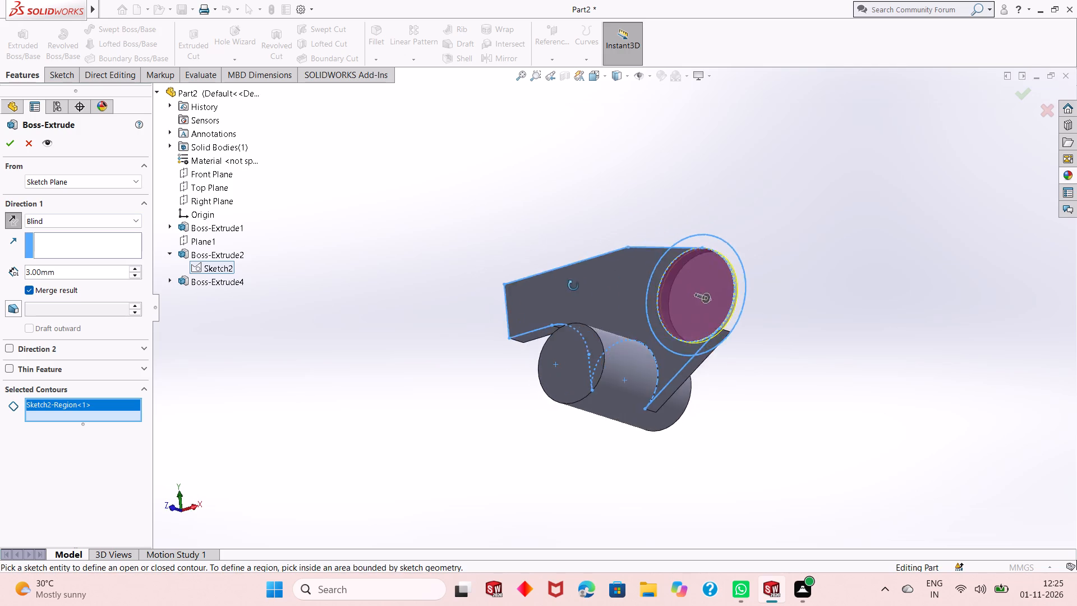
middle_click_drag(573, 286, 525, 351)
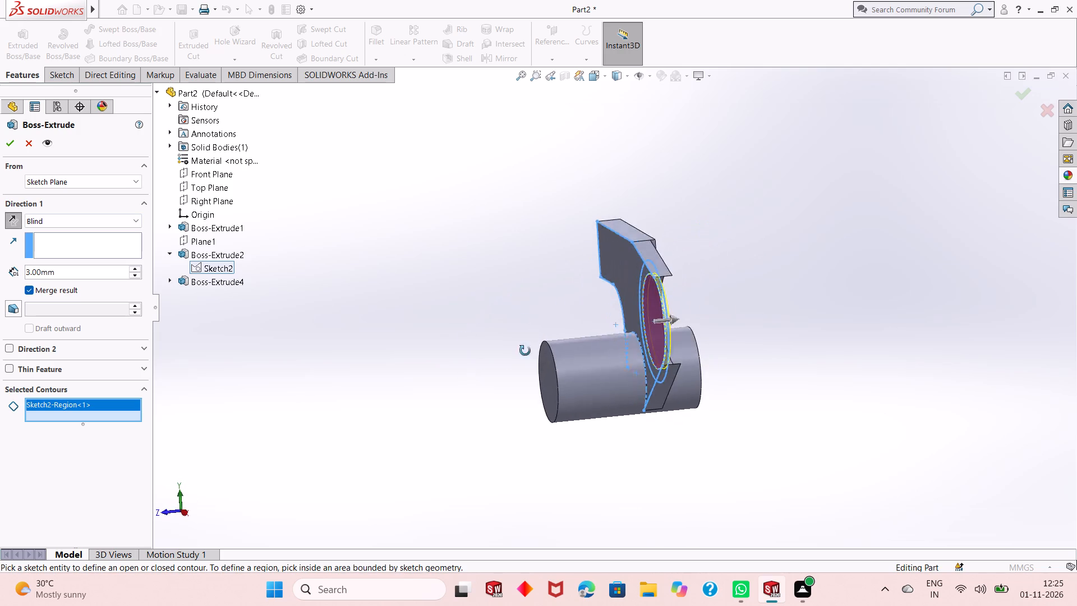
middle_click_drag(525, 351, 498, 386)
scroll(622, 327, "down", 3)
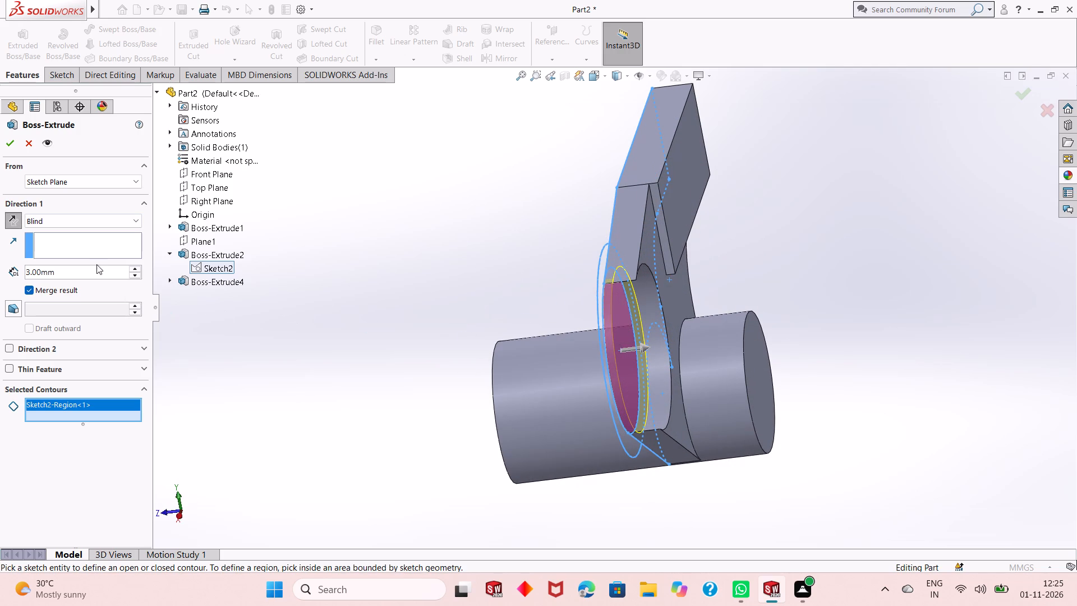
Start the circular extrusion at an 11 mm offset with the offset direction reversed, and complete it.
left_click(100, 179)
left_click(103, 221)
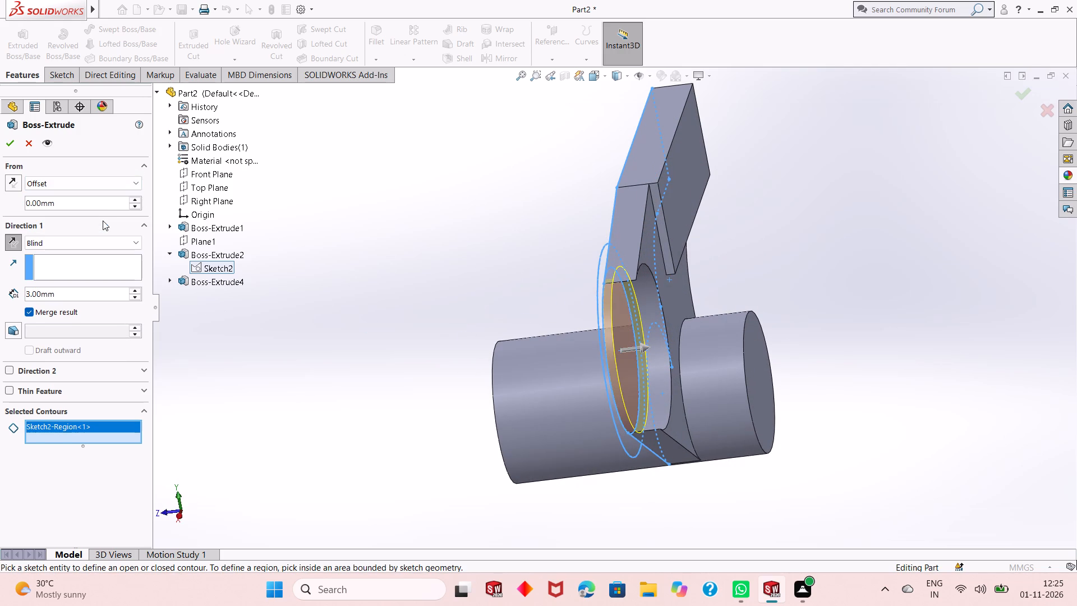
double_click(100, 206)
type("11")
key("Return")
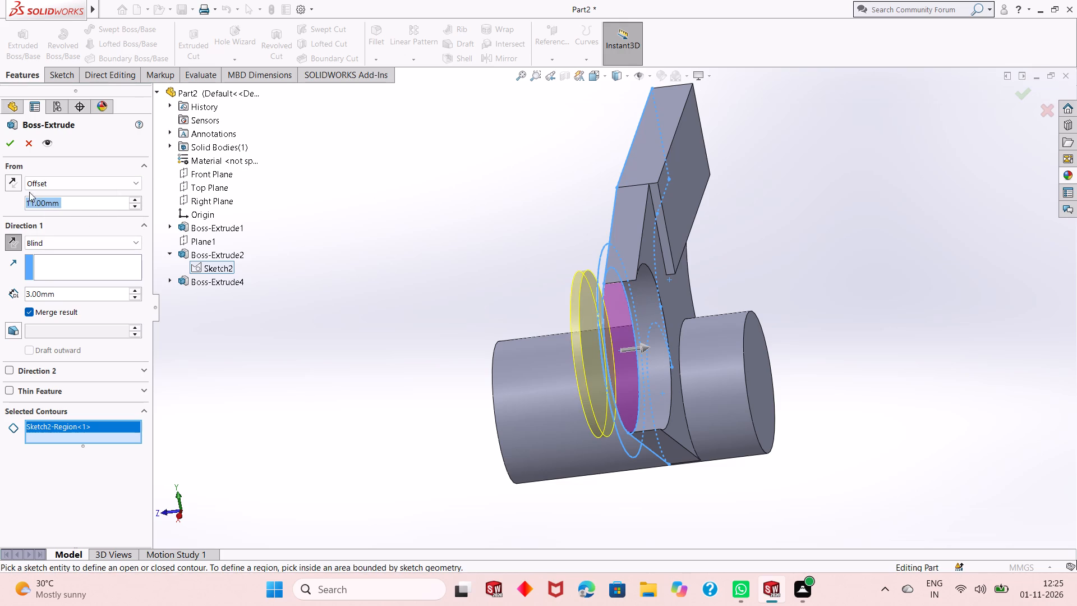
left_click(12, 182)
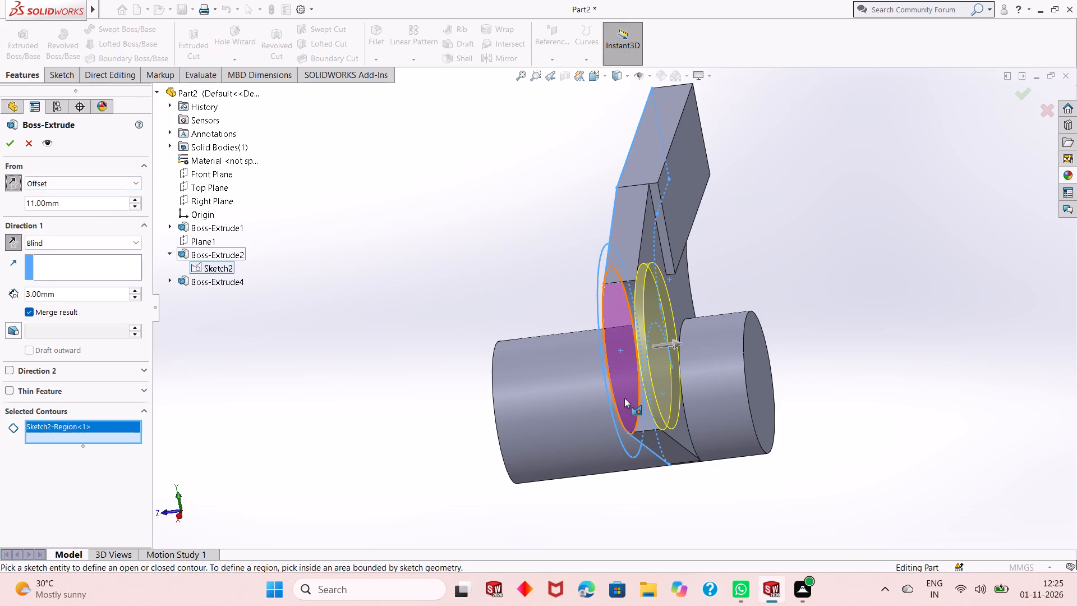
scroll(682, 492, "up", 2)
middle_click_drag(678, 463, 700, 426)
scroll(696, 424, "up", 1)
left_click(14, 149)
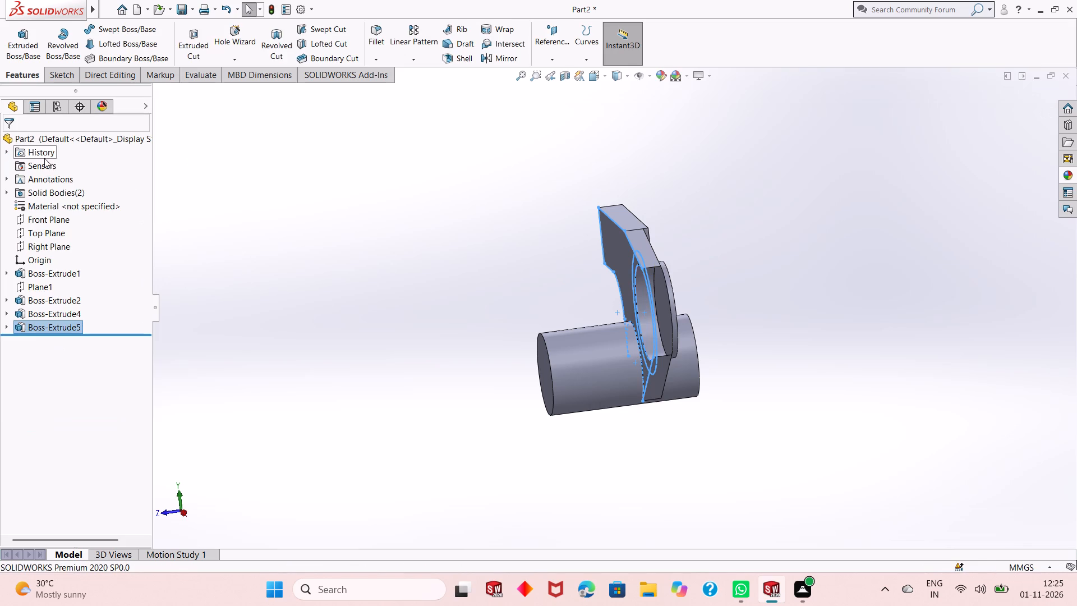
Examine how the circular disc sits against the arm and its curved cut-out.
left_click(468, 300)
scroll(606, 215, "down", 4)
scroll(569, 398, "up", 2)
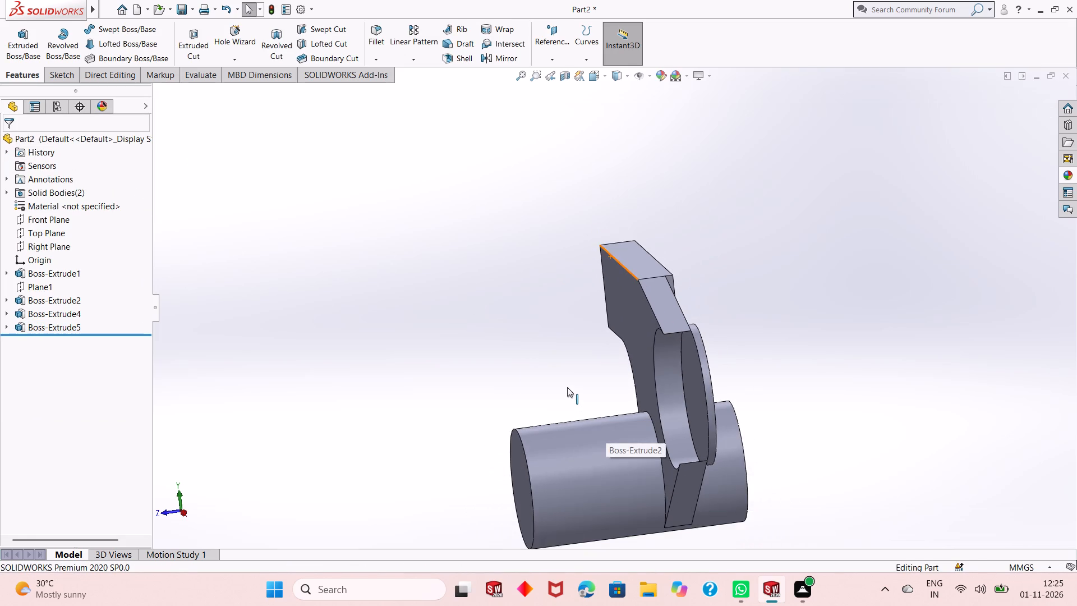
scroll(567, 387, "up", 1)
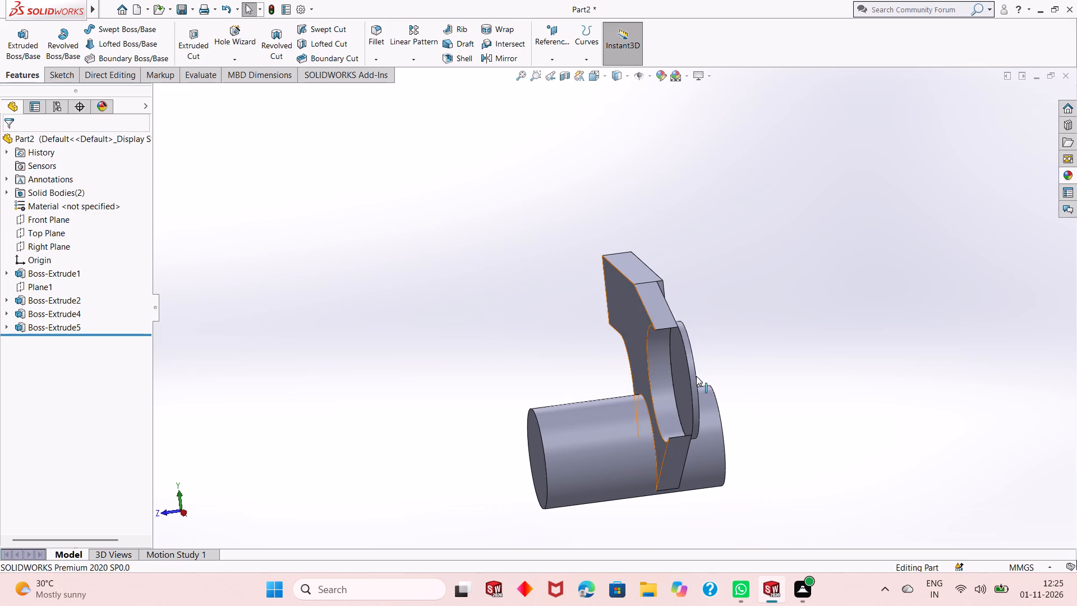
scroll(675, 378, "down", 2)
scroll(675, 379, "up", 1)
scroll(711, 365, "down", 1)
scroll(639, 369, "up", 1)
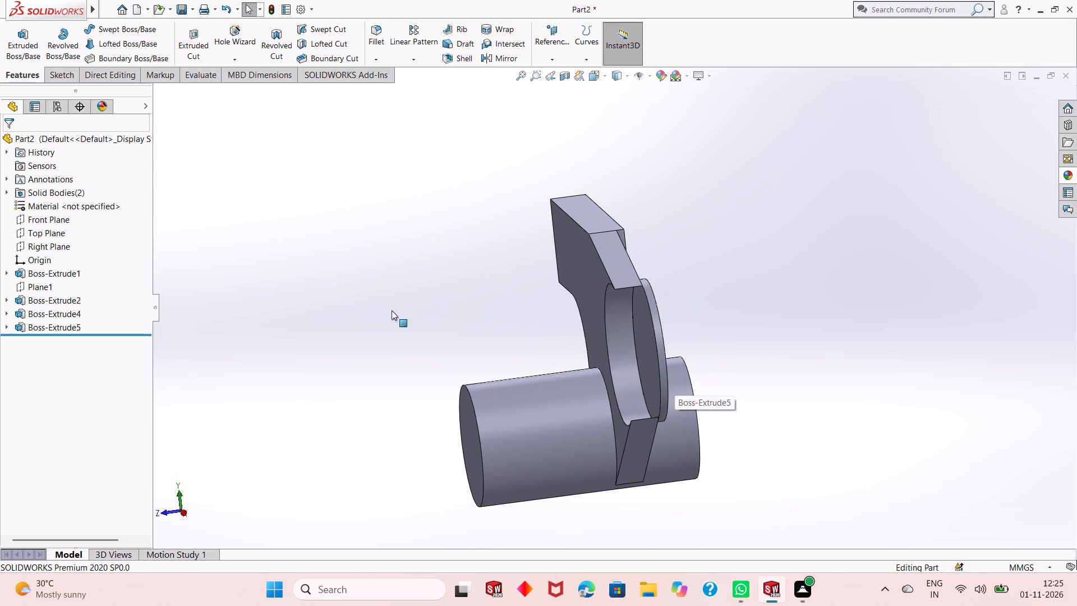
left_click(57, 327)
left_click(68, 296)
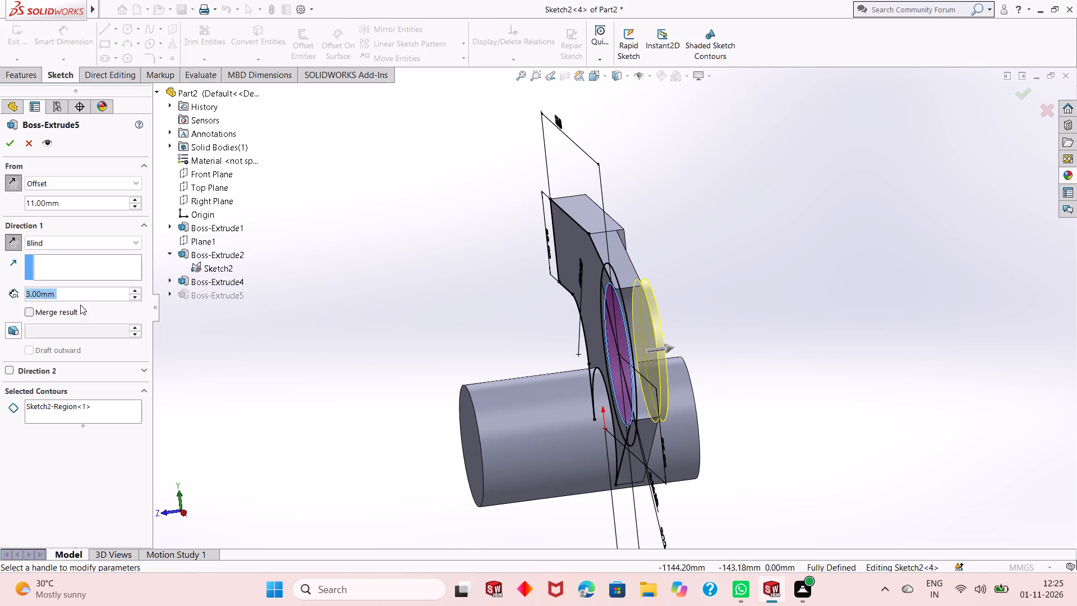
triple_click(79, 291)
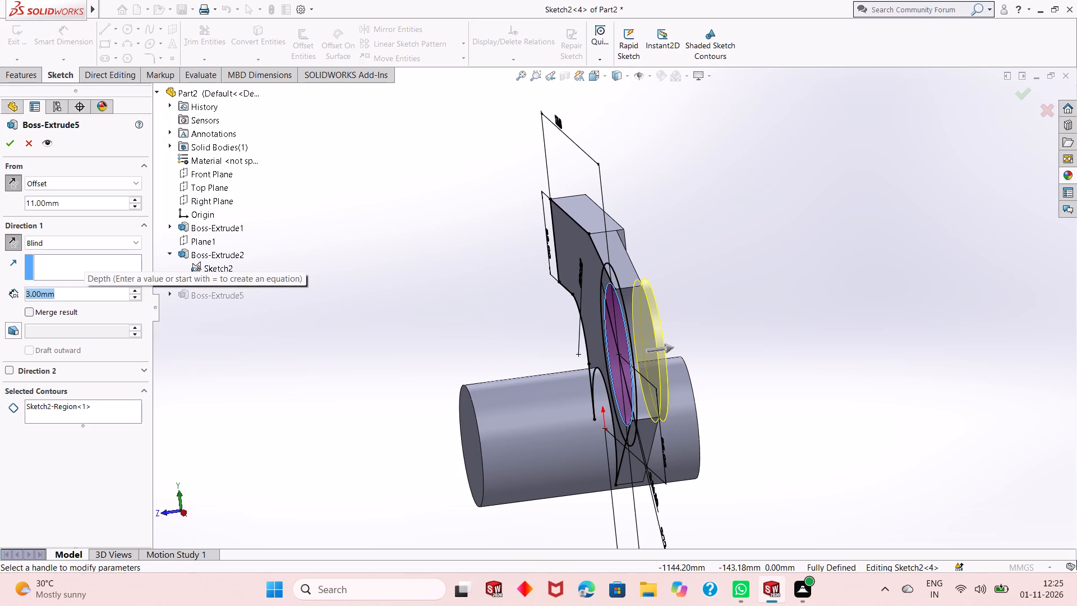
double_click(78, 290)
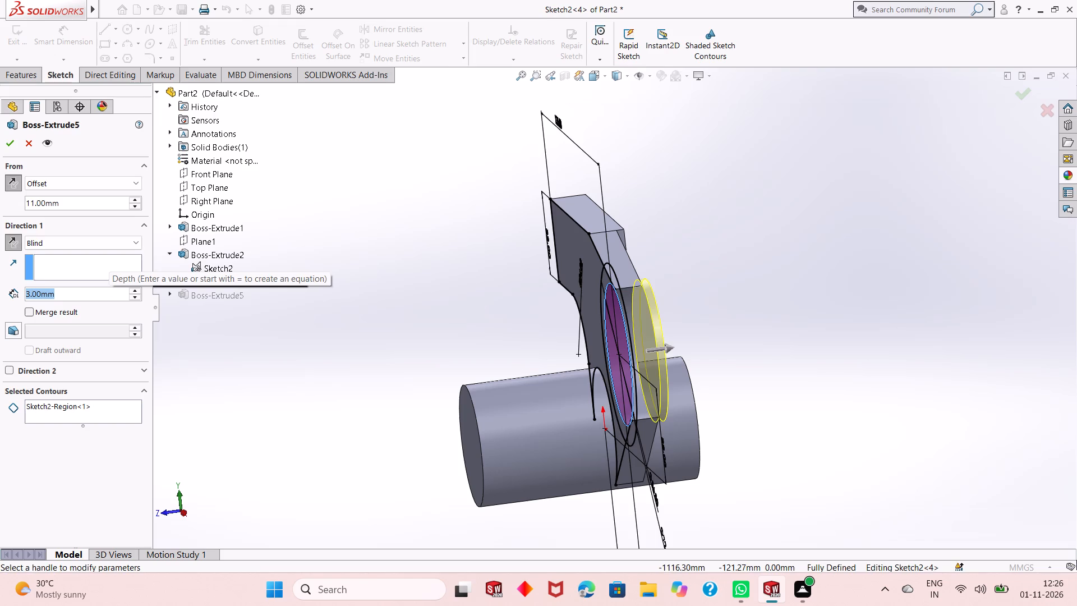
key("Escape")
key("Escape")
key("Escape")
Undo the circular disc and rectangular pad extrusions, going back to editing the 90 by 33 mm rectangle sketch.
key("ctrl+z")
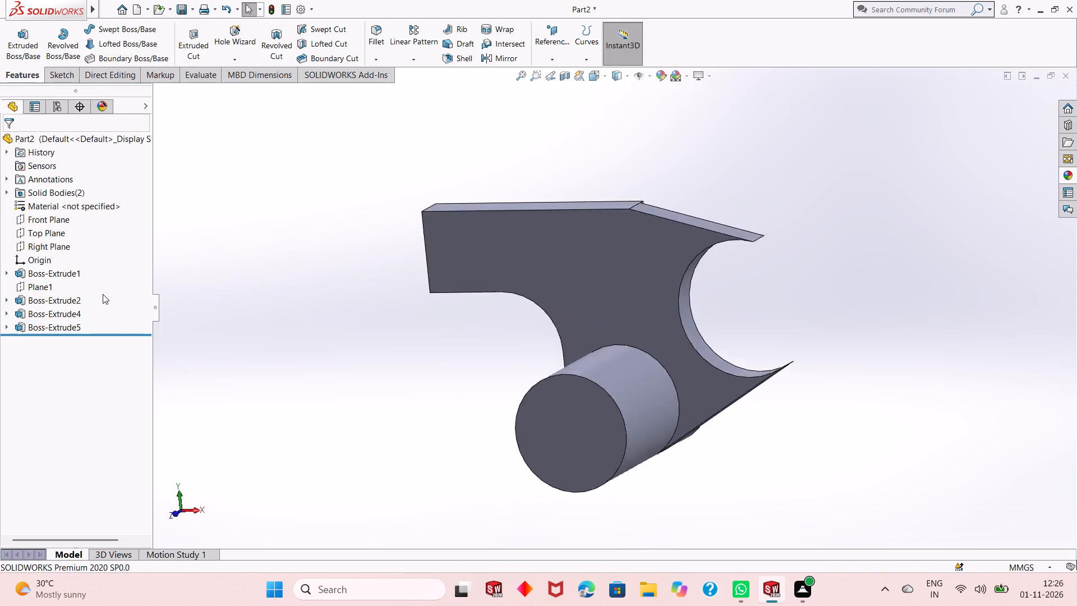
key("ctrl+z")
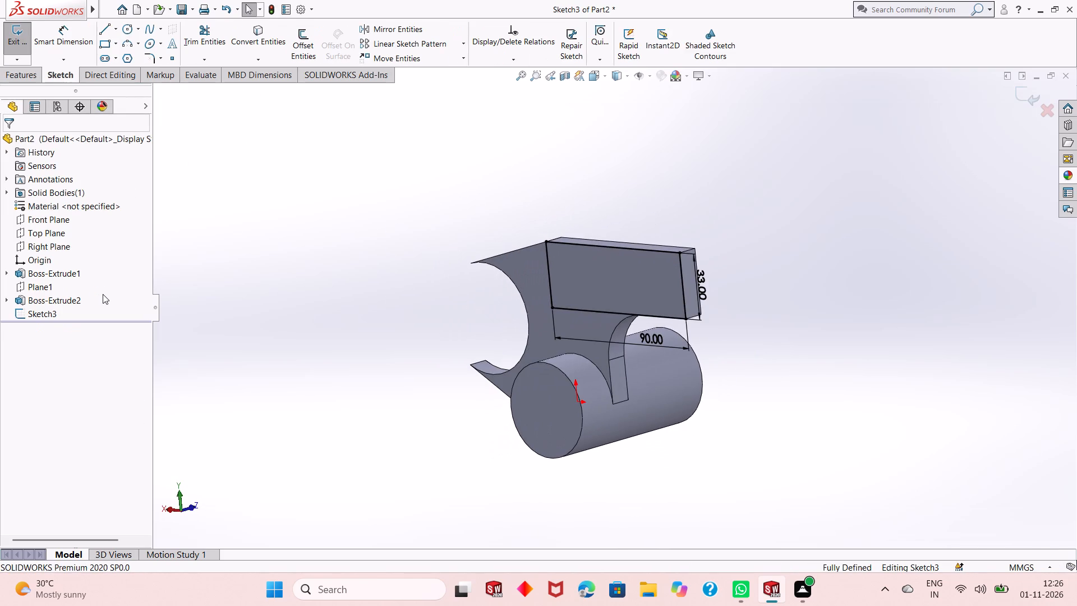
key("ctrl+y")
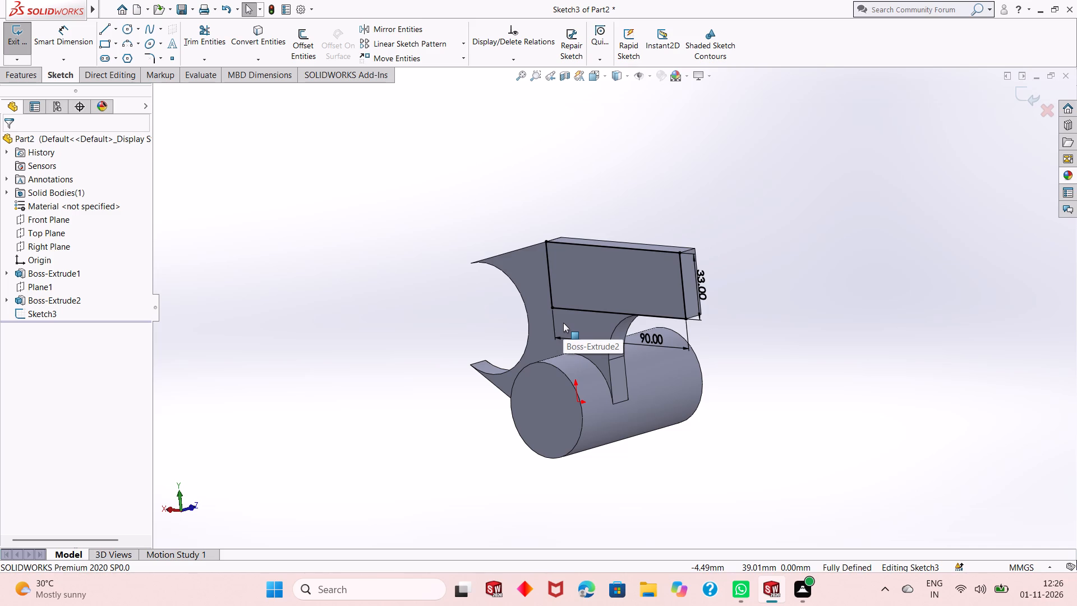
Extrude the rectangle outward from the arm's face as a blind boss 3 mm deep, merged with the body.
left_click(17, 74)
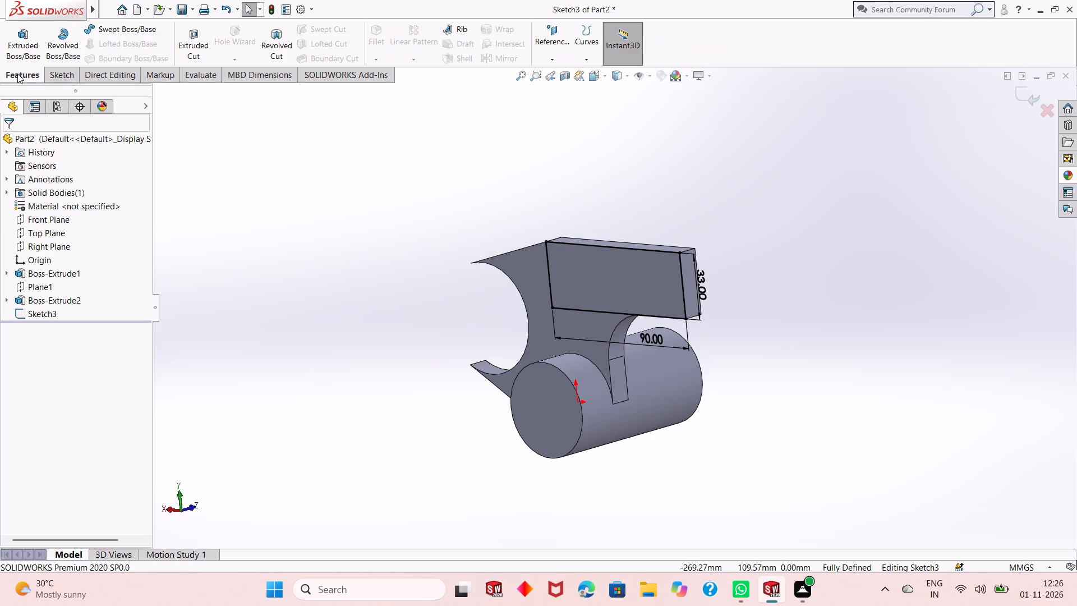
left_click(20, 53)
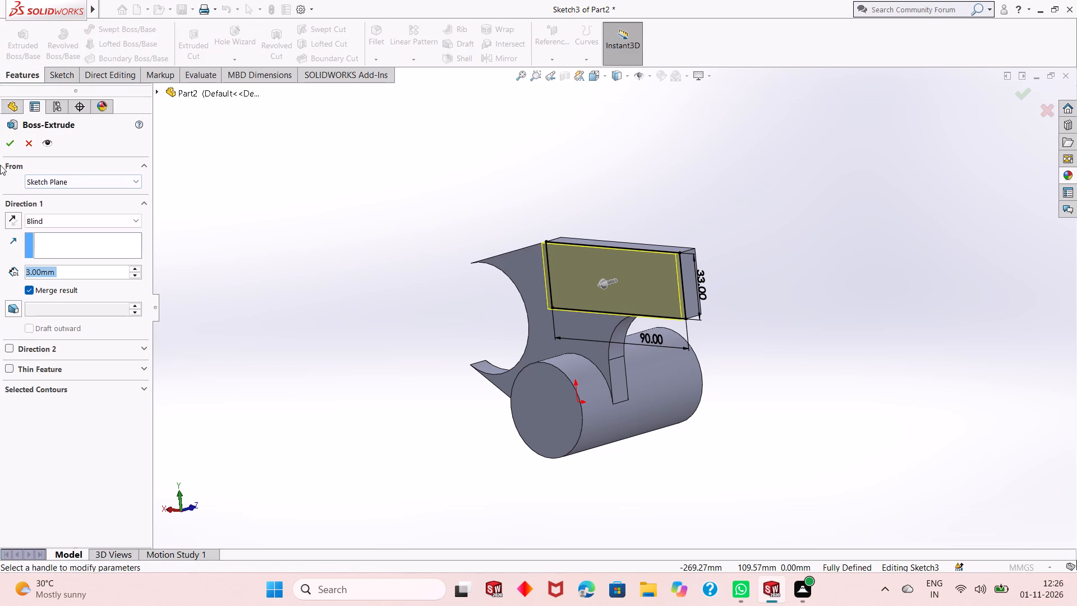
left_click(9, 149)
left_click(328, 302)
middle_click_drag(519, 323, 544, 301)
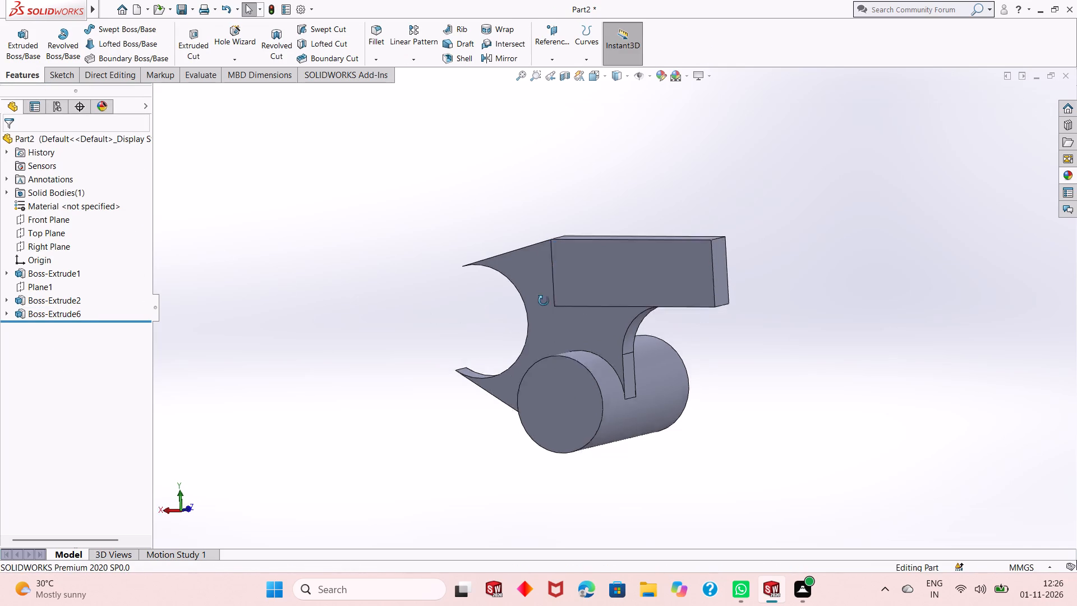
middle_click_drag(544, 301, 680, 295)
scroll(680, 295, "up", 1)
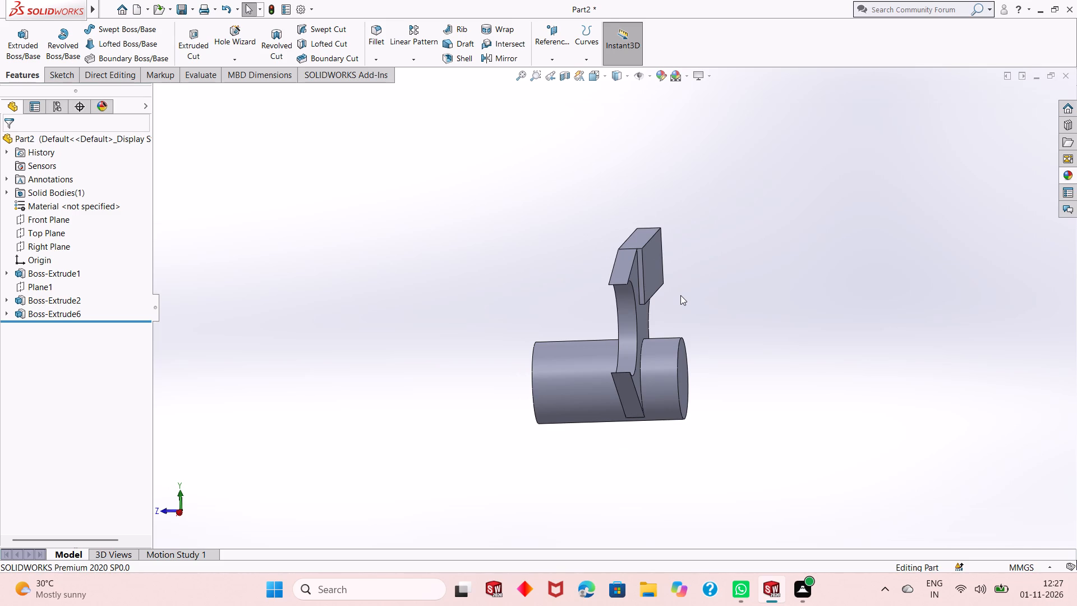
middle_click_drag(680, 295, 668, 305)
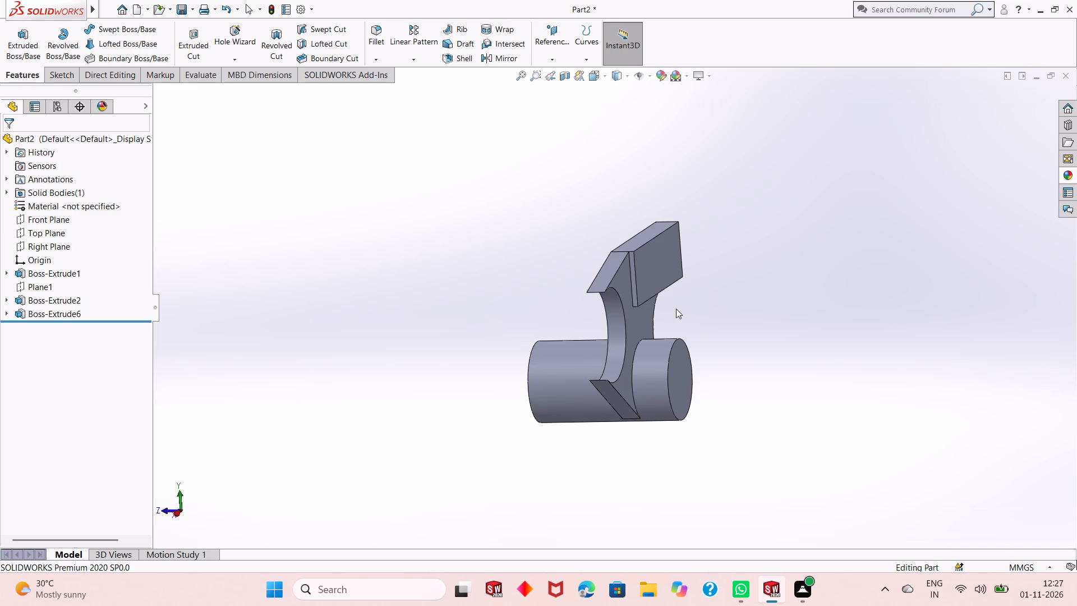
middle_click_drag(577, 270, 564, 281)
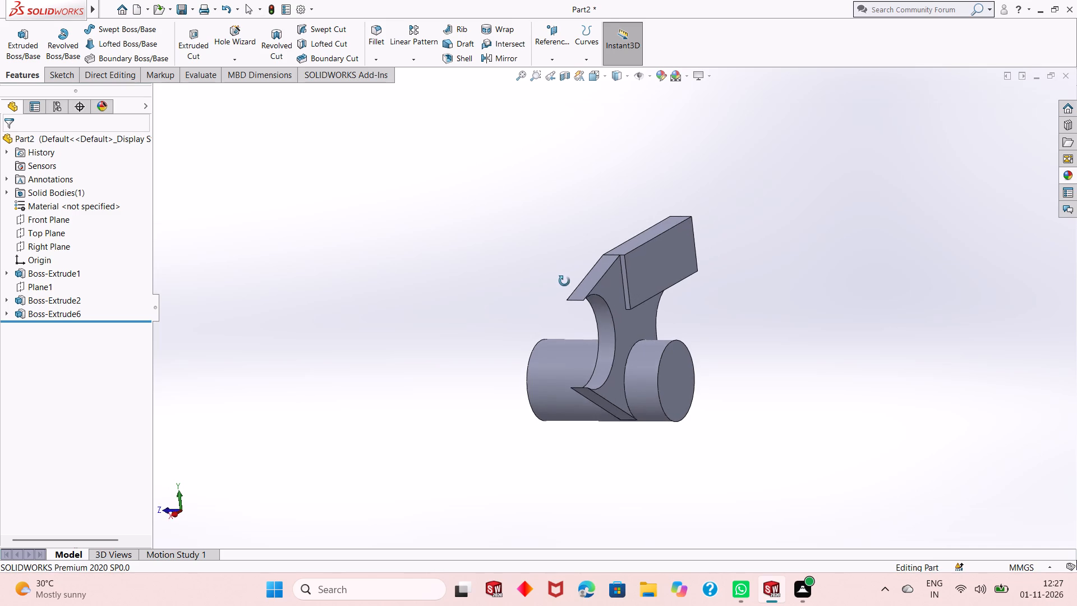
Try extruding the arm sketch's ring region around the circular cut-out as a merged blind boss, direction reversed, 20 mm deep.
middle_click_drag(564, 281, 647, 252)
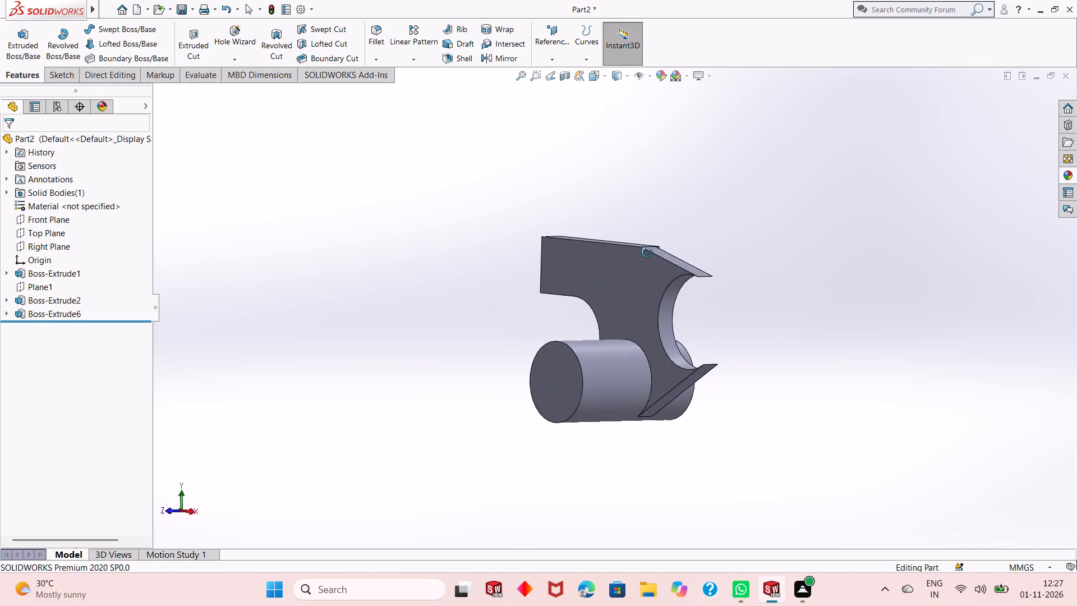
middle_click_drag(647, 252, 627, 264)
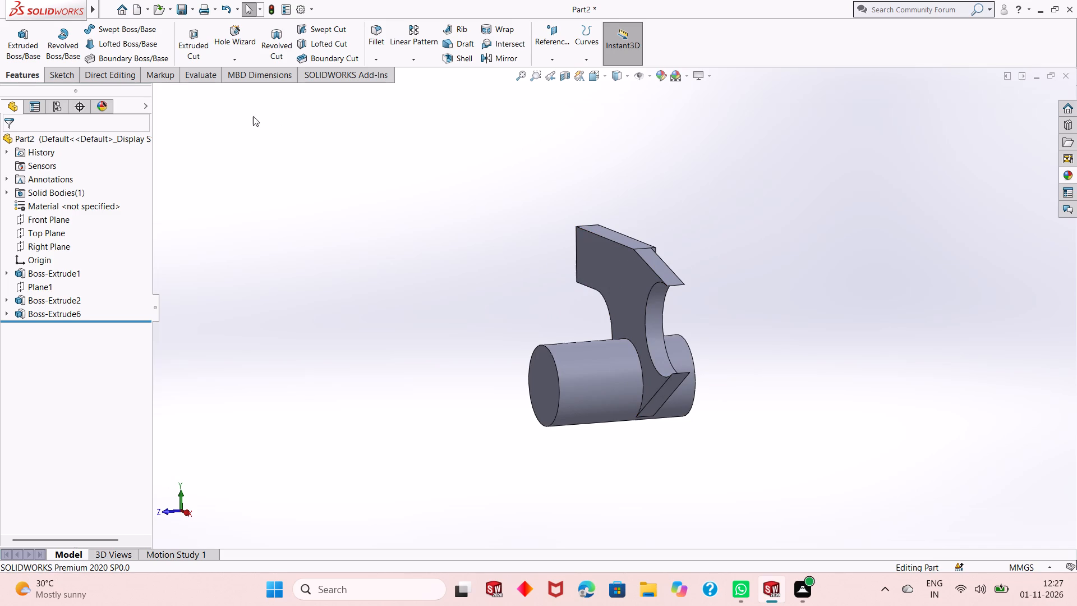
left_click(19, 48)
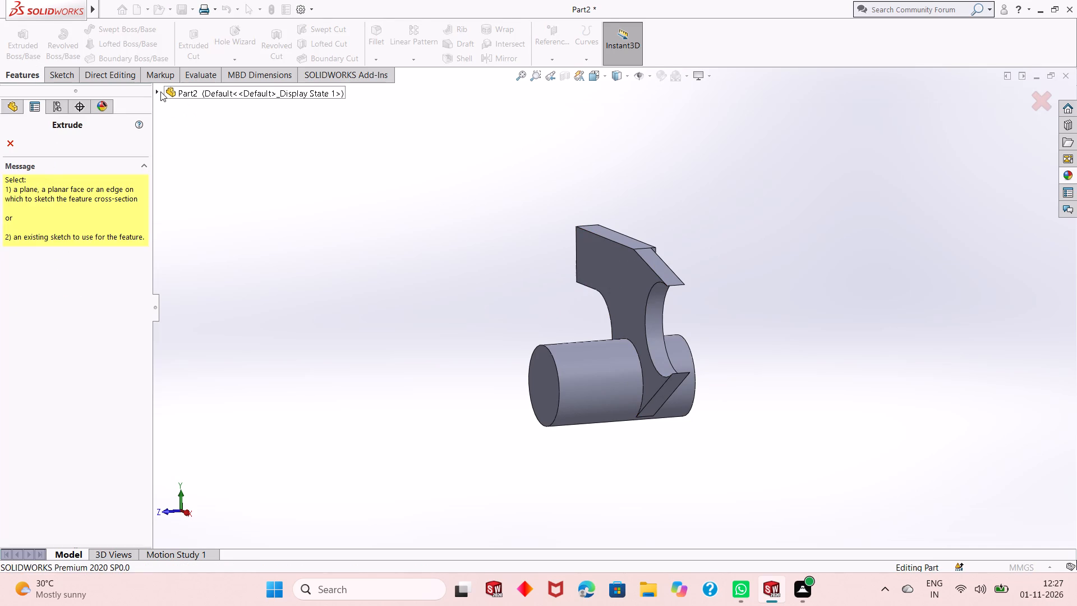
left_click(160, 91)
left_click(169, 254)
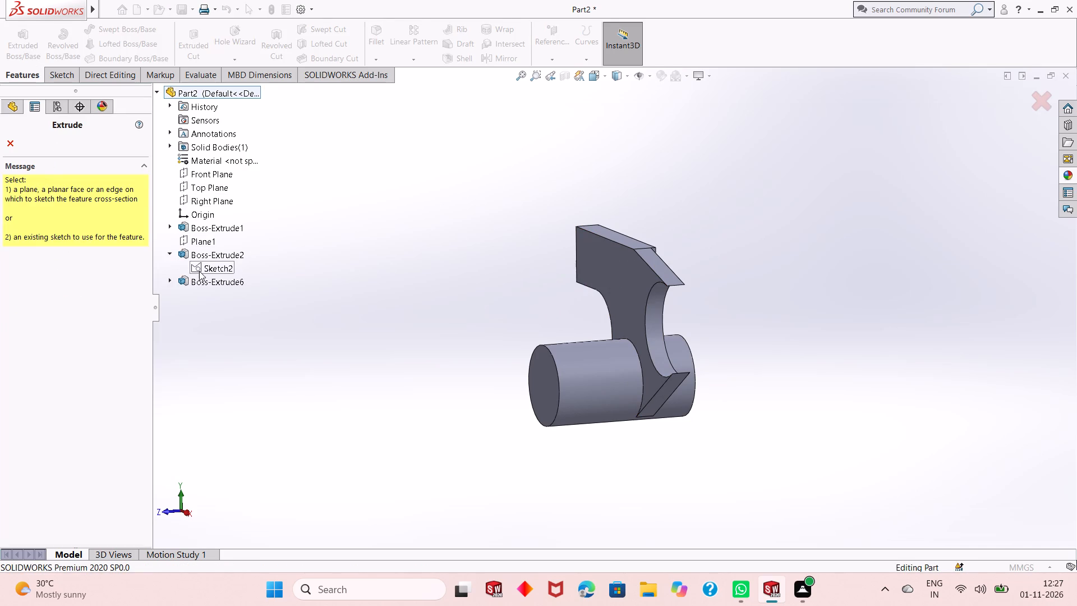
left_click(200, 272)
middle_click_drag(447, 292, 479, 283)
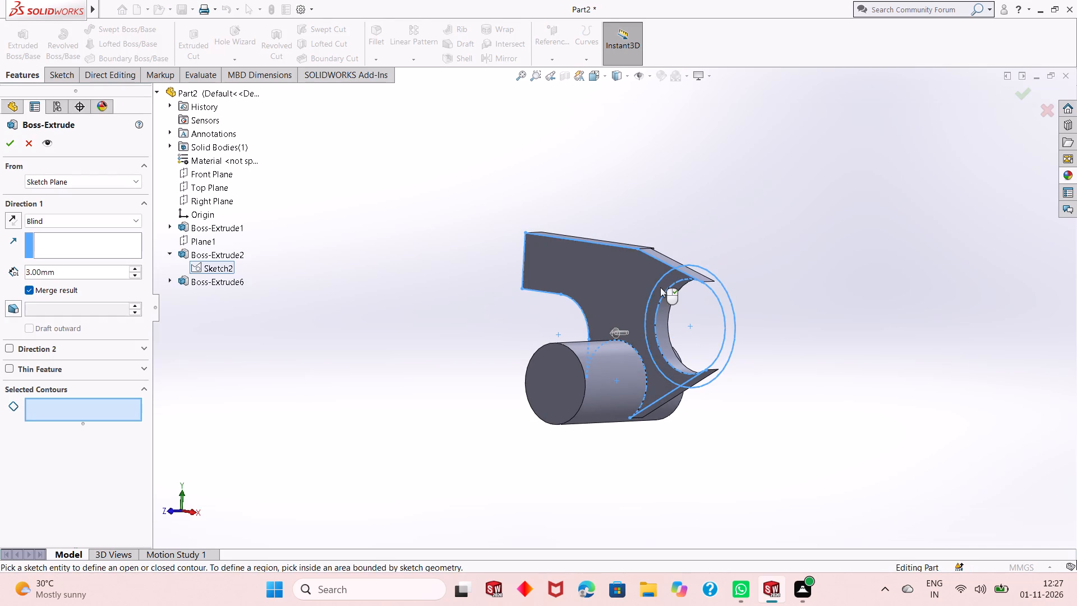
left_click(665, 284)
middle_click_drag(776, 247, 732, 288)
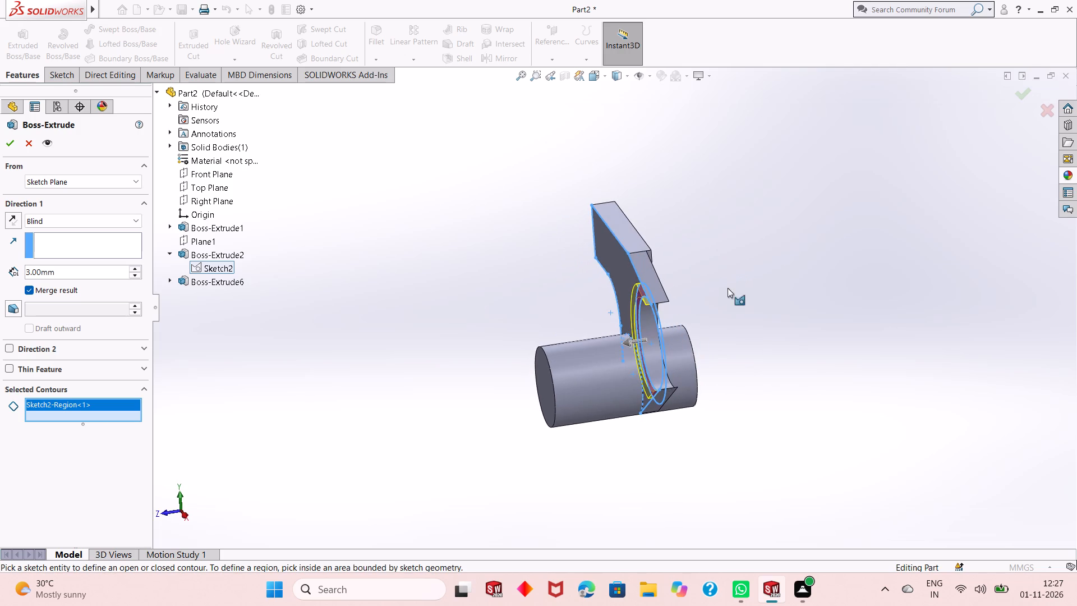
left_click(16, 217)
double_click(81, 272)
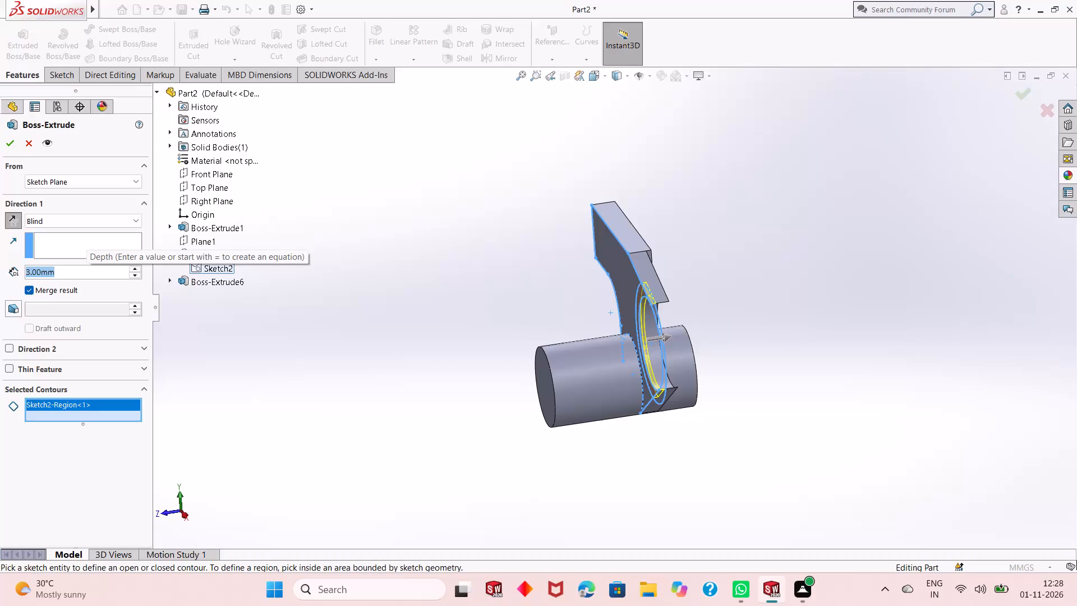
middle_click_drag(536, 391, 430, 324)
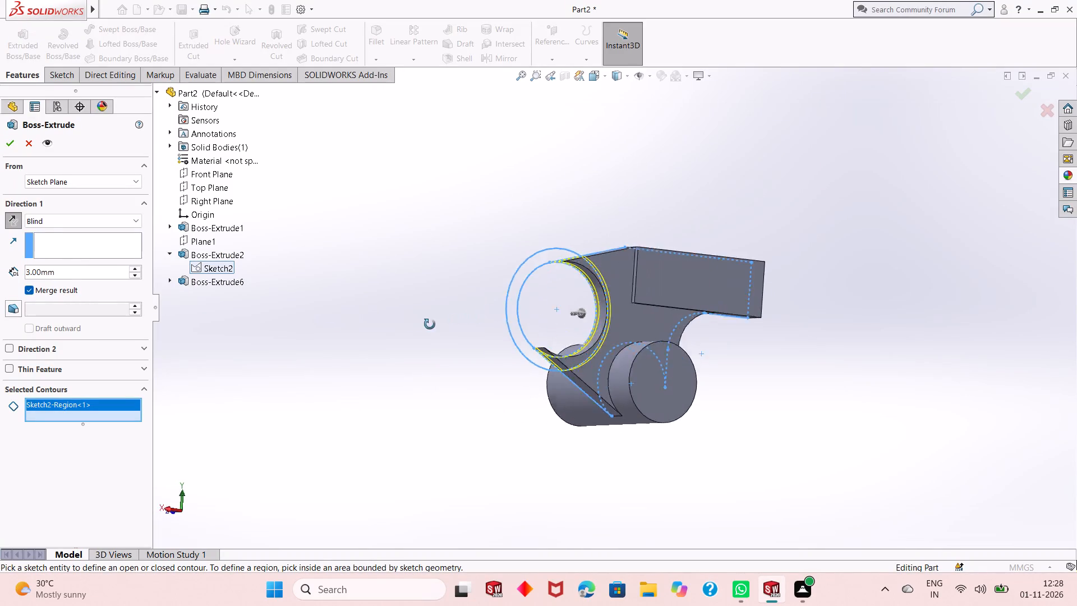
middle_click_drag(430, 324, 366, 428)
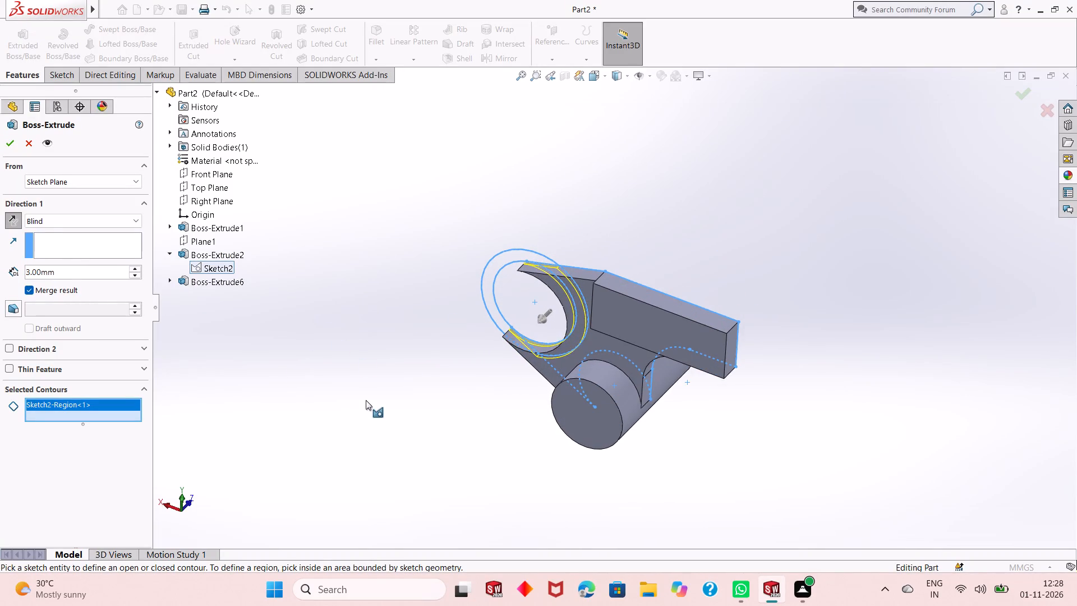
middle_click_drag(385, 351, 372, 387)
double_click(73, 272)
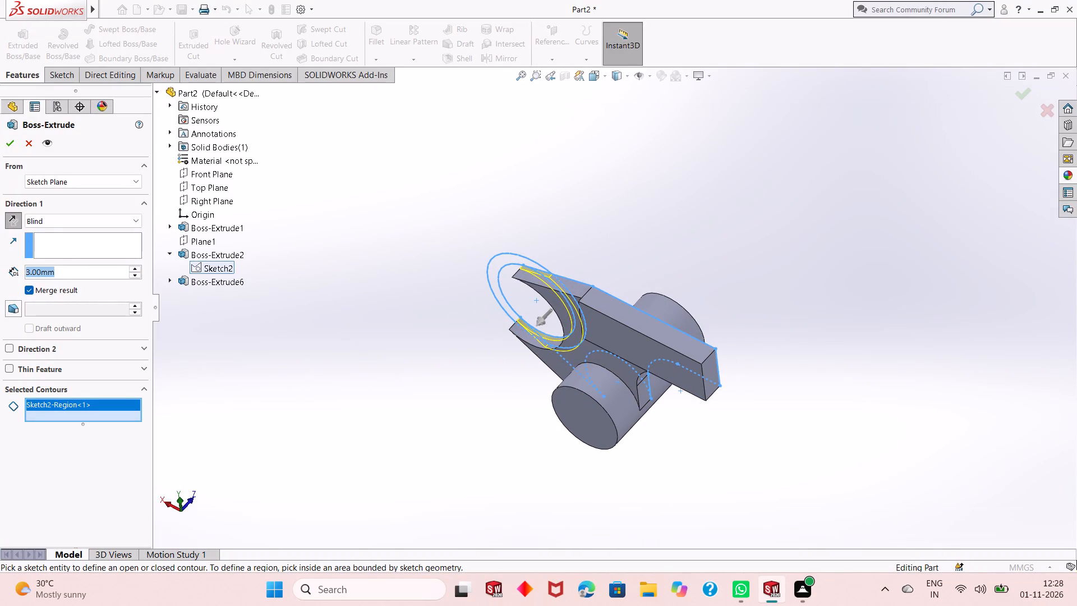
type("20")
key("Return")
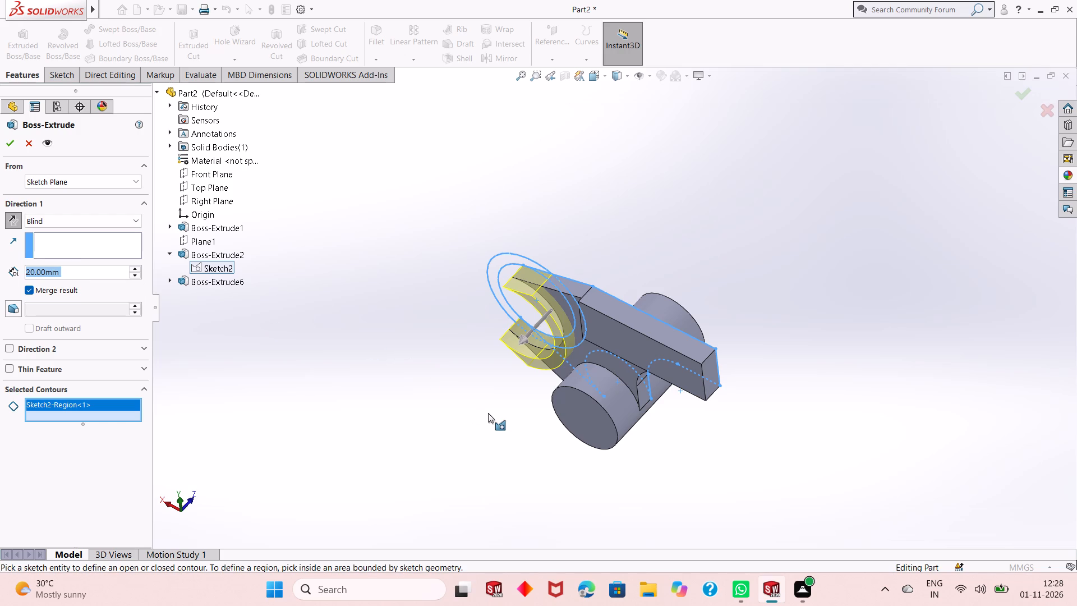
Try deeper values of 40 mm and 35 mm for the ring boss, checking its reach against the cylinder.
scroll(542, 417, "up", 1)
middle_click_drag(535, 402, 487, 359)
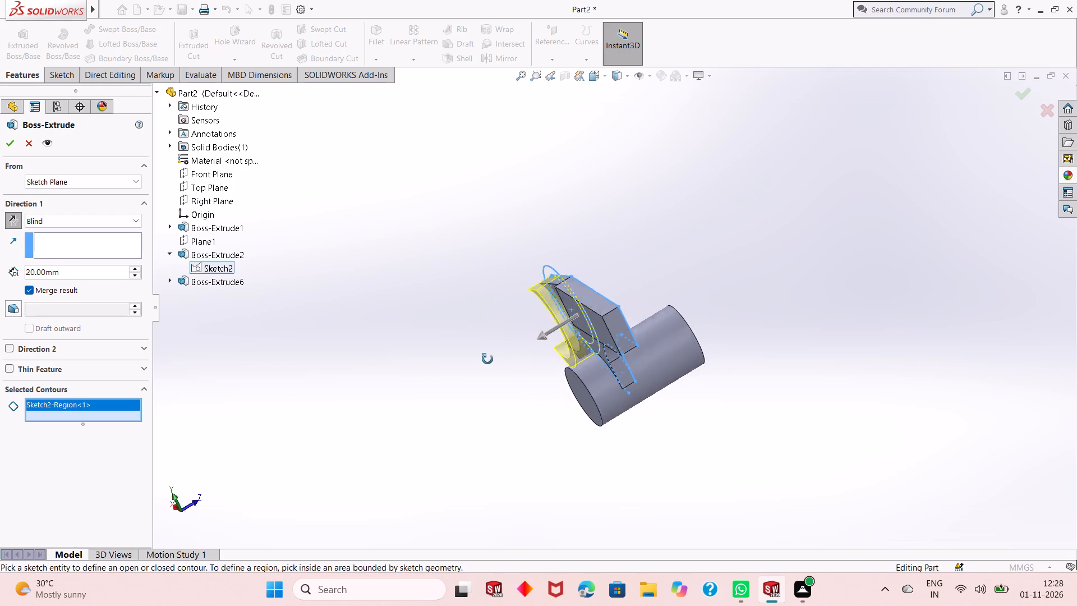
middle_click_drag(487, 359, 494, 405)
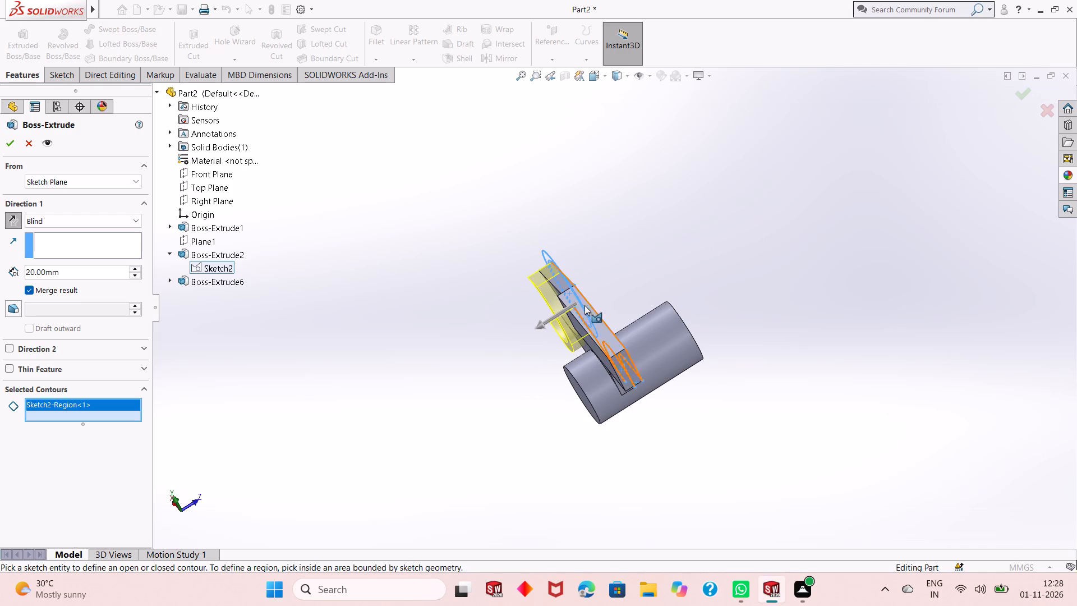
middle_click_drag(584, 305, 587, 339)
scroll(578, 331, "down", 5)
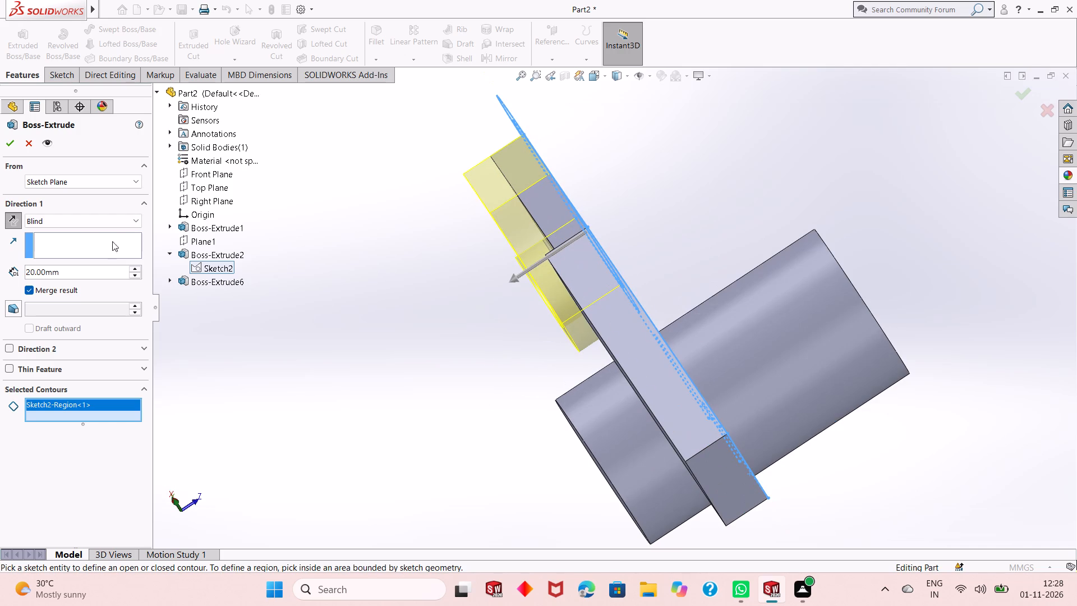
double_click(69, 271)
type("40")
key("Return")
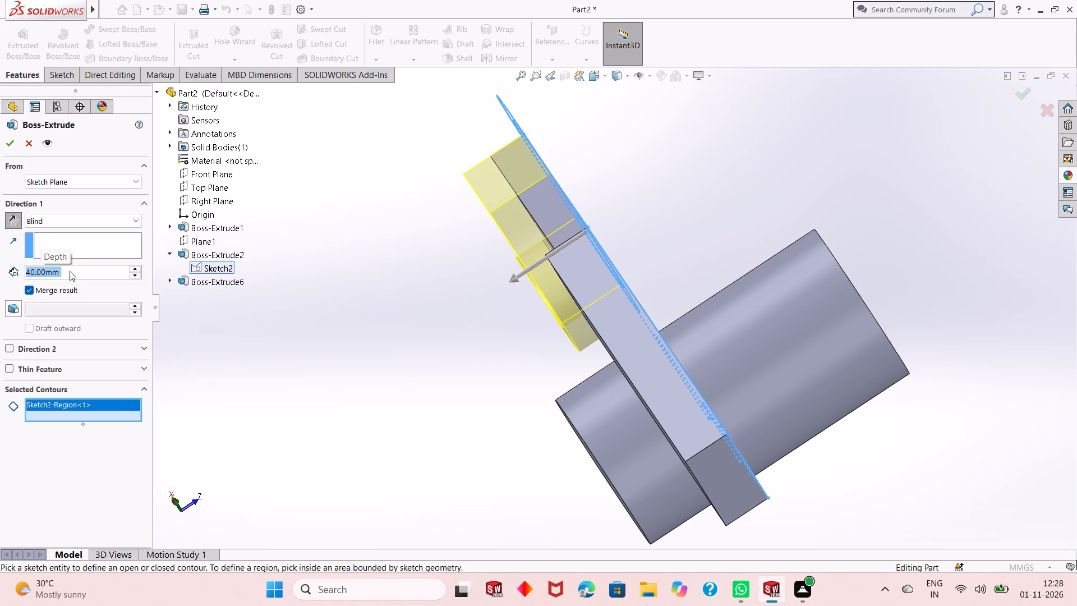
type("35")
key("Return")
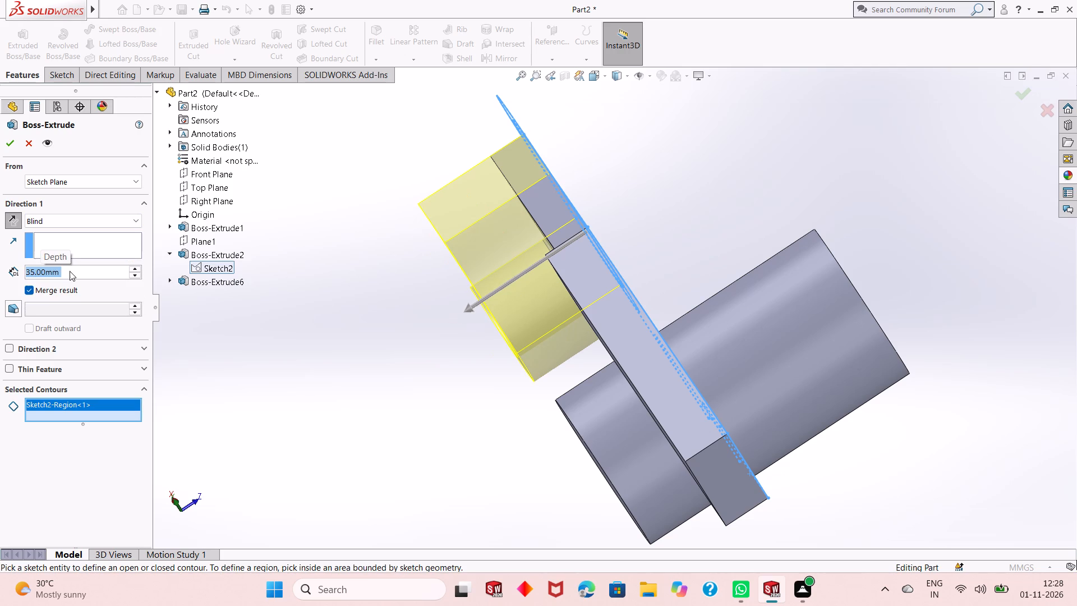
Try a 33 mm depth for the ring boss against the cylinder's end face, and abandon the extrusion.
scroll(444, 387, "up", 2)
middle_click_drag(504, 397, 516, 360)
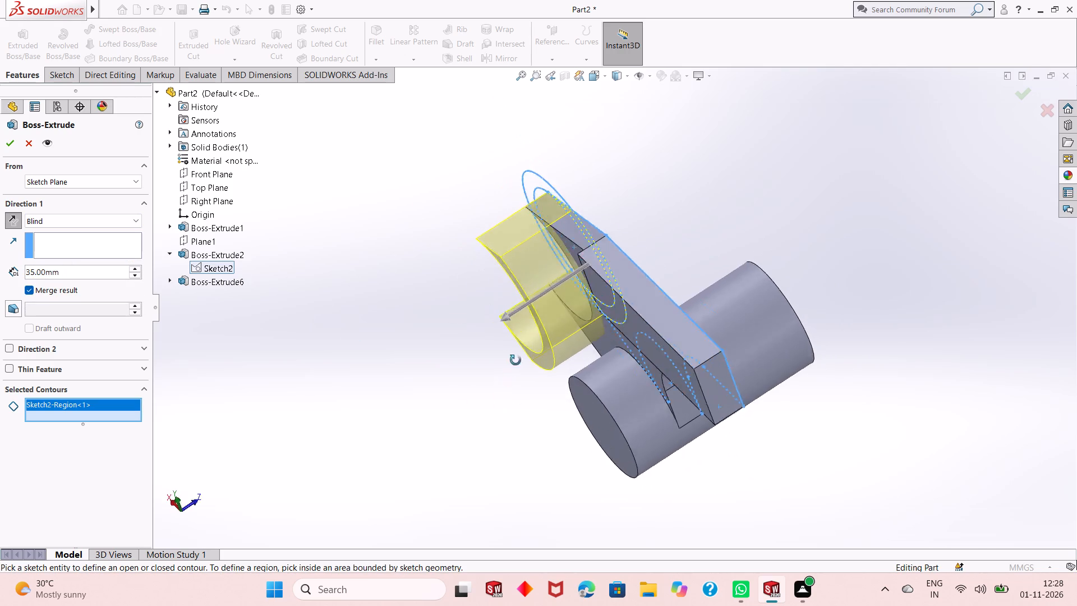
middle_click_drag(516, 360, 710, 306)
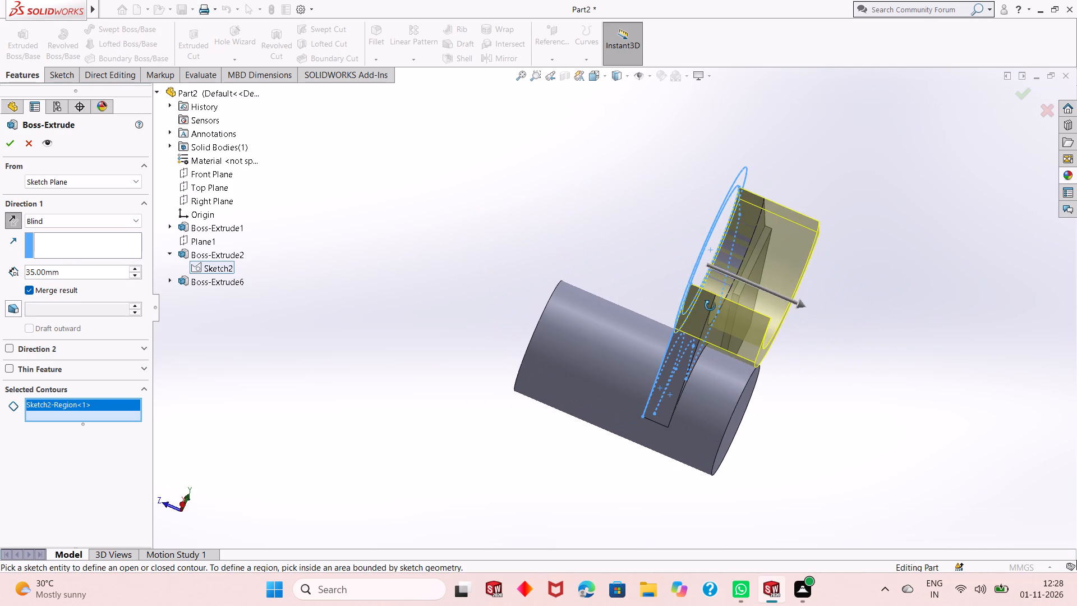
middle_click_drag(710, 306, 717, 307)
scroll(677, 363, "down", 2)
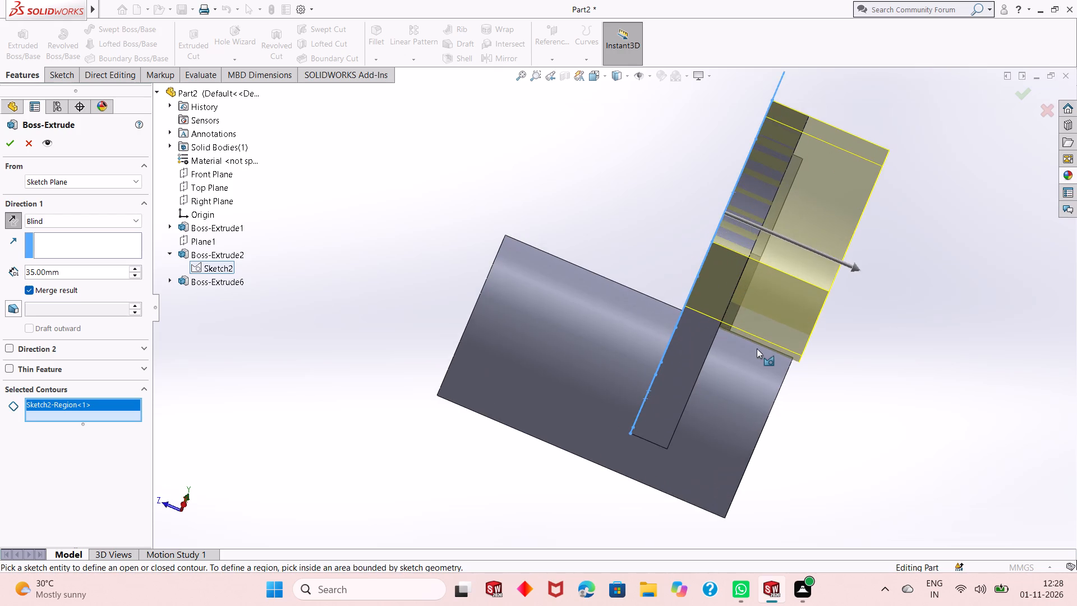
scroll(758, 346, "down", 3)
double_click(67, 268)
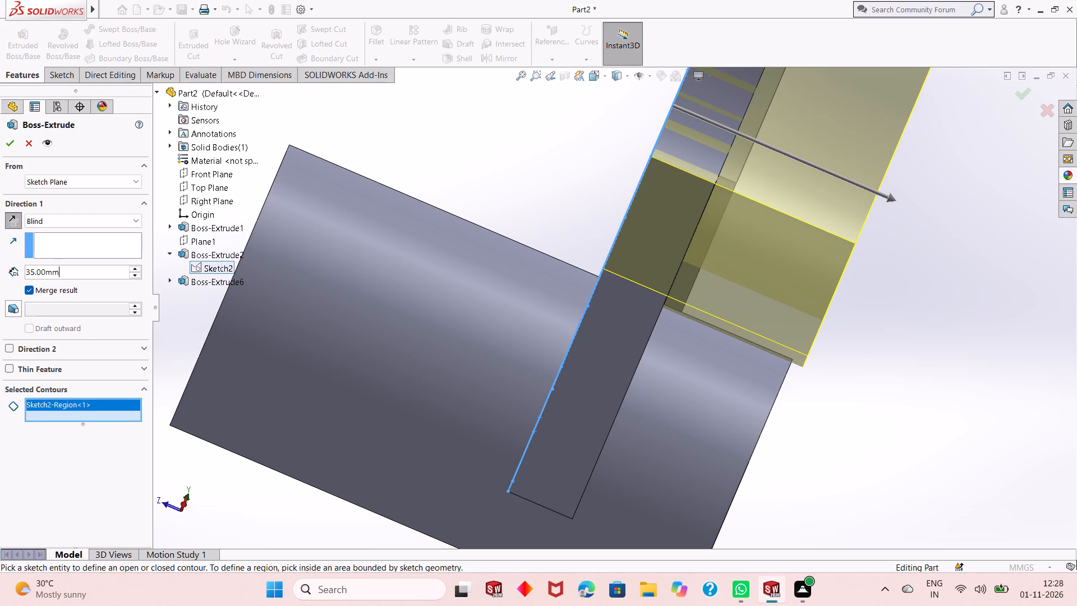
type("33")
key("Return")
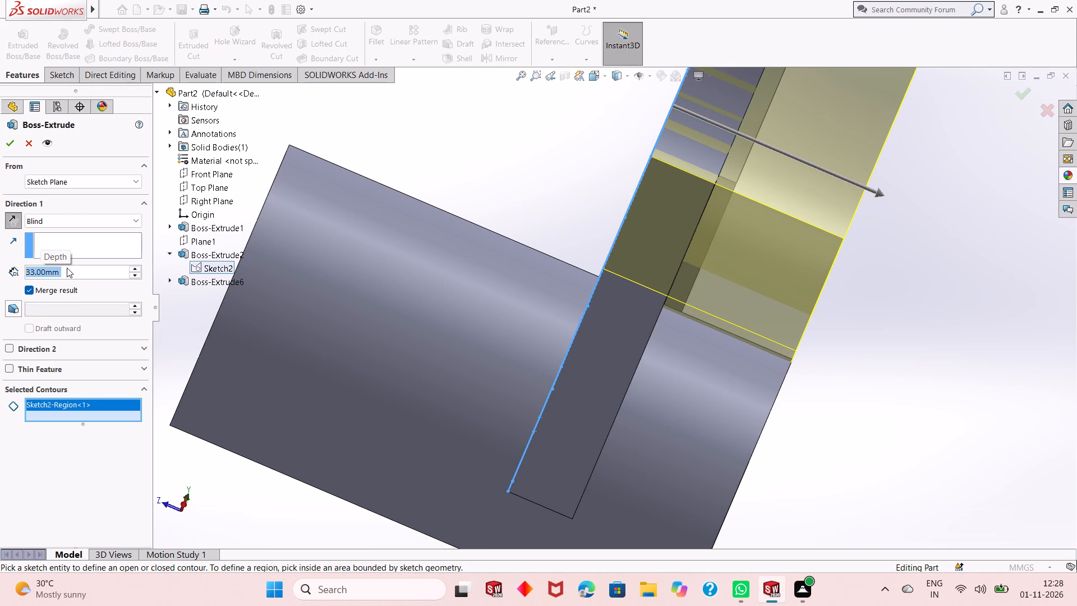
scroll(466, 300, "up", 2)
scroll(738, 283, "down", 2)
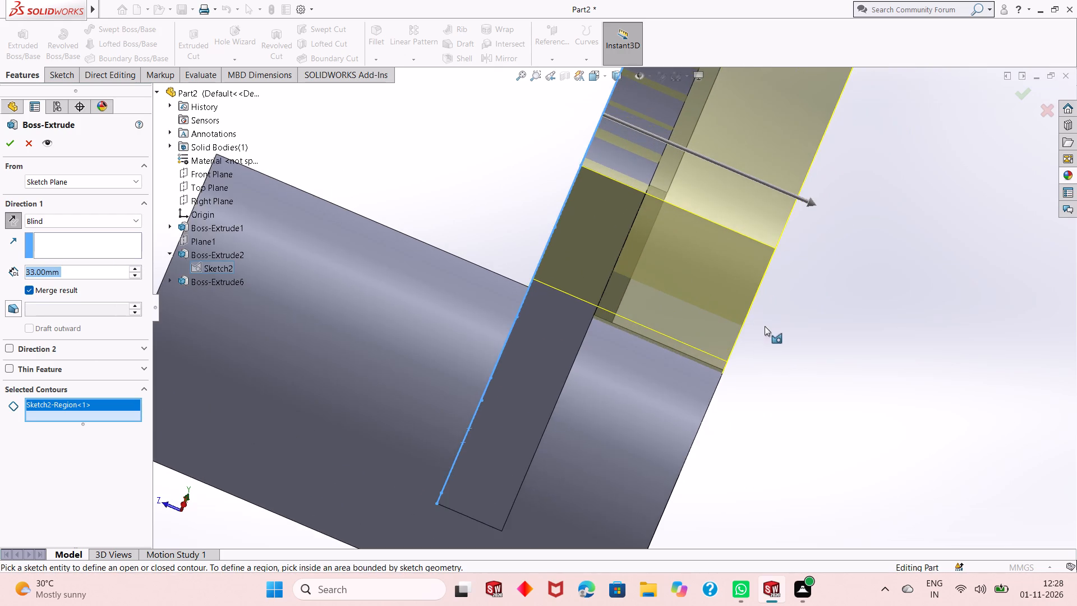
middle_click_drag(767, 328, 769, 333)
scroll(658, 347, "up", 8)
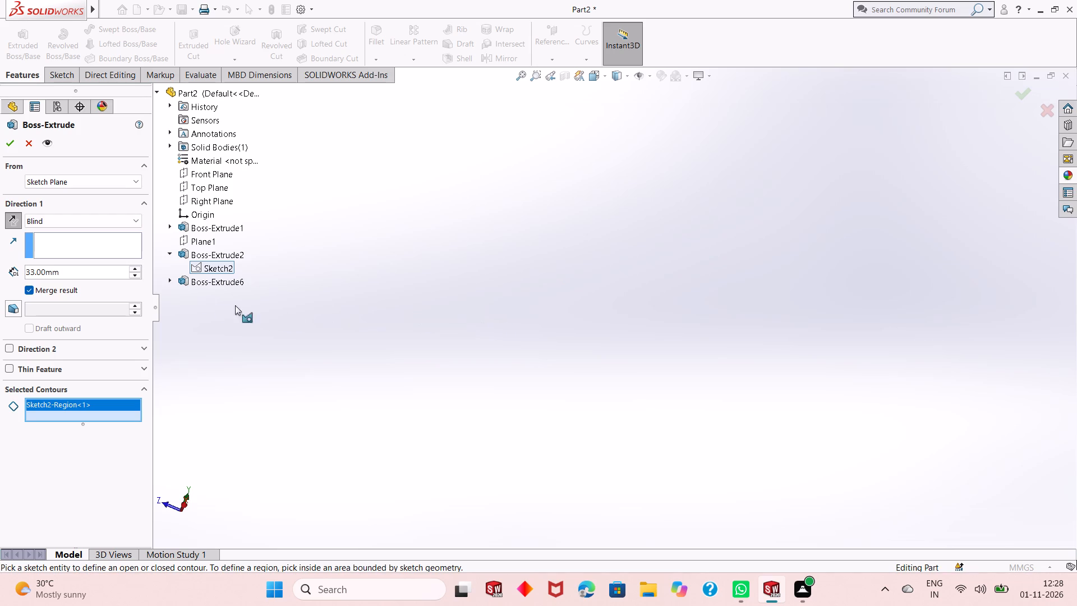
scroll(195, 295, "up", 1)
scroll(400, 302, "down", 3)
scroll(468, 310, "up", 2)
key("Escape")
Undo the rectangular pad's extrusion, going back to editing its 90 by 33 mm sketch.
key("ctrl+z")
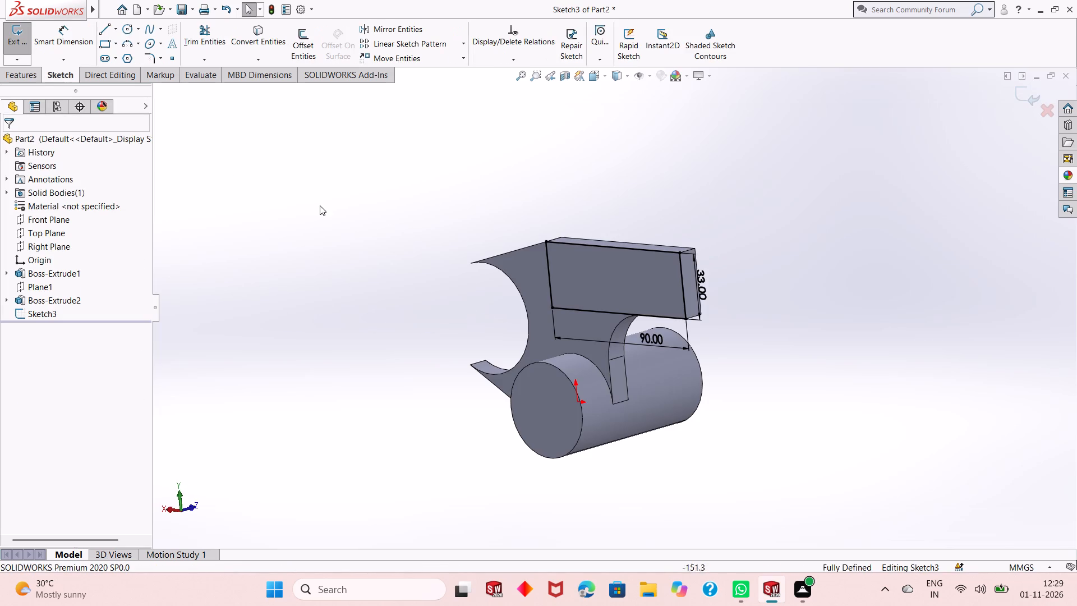
Extrude the 90 by 33 mm rectangle again as a blind boss 3 mm deep, merged with the body.
left_click(26, 72)
left_click(34, 48)
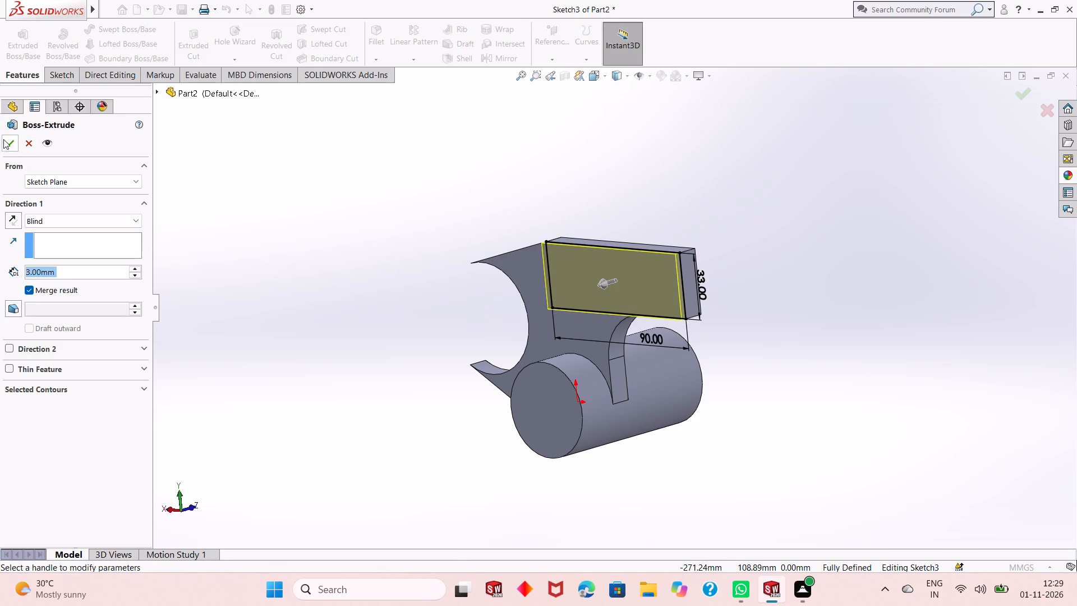
left_click(6, 144)
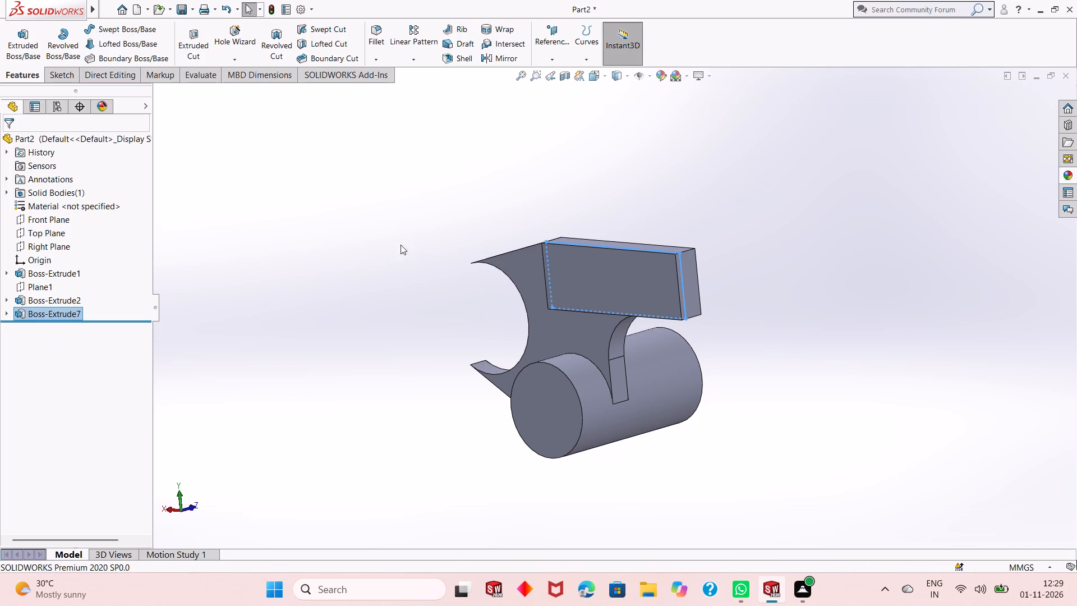
left_click(240, 167)
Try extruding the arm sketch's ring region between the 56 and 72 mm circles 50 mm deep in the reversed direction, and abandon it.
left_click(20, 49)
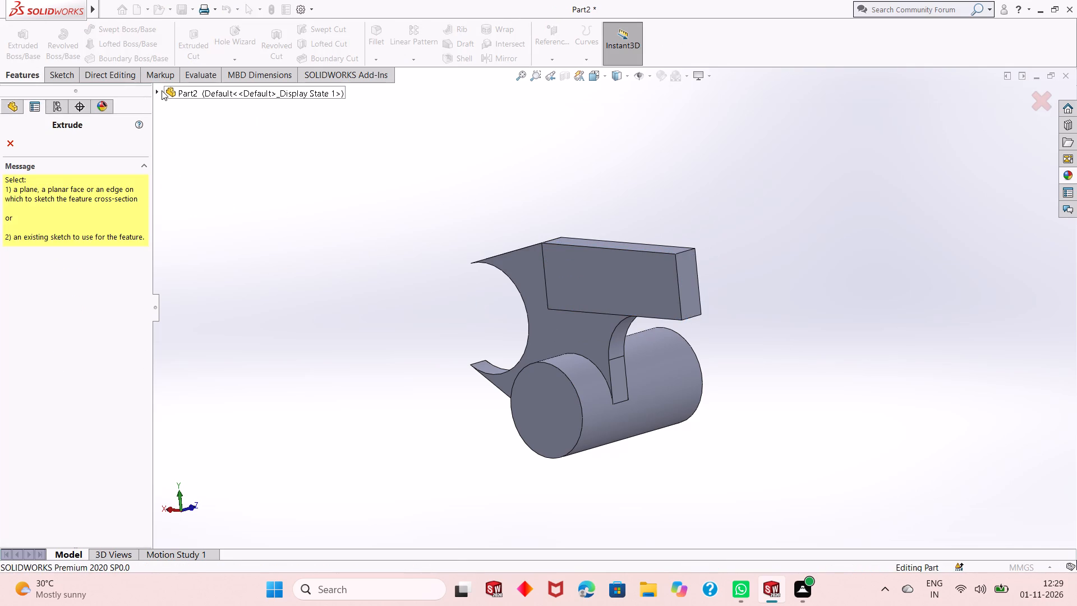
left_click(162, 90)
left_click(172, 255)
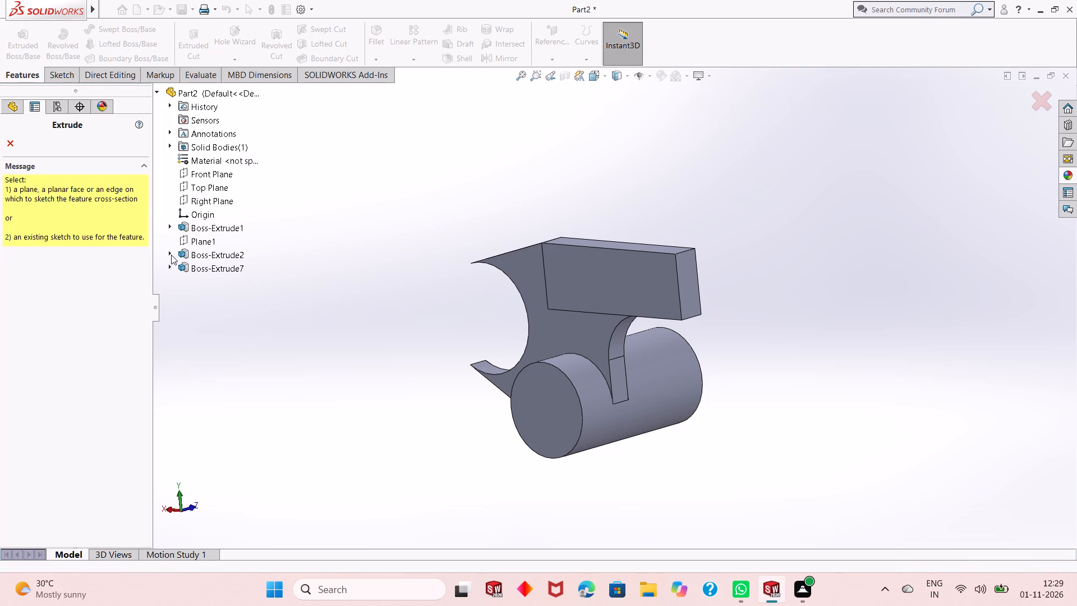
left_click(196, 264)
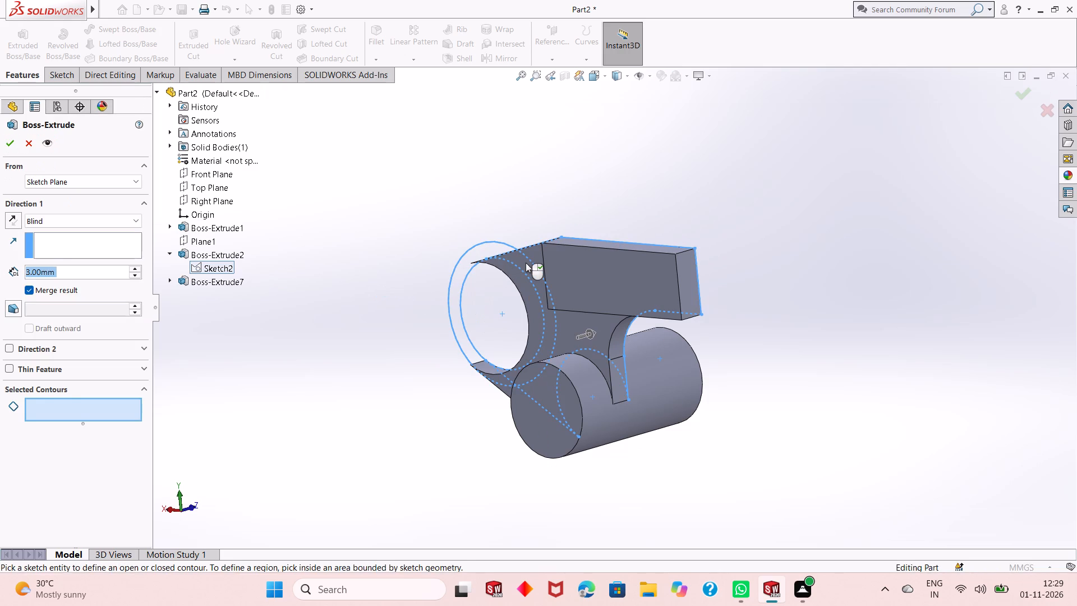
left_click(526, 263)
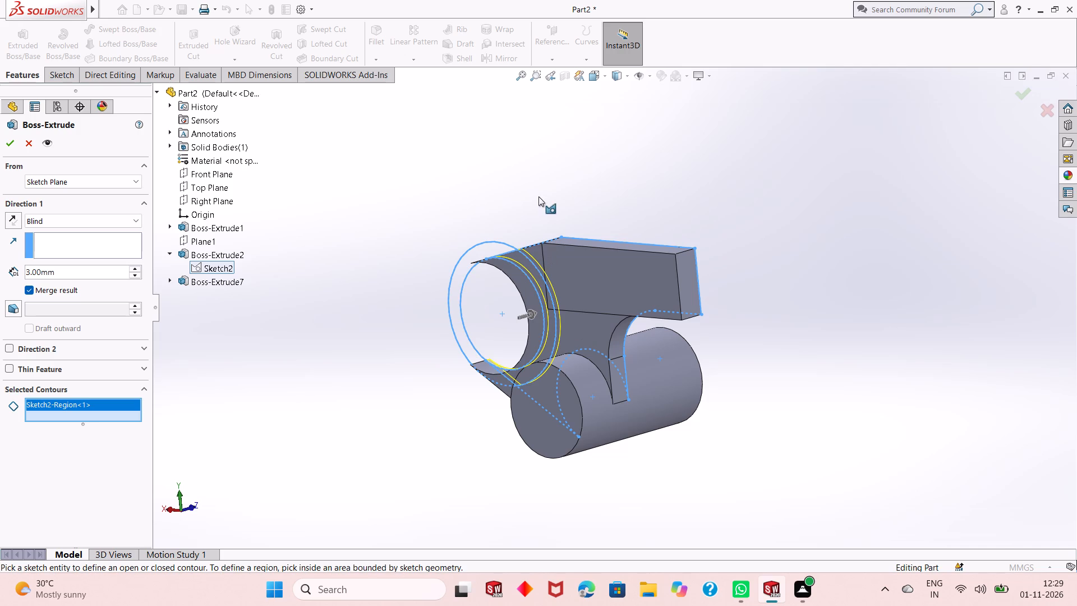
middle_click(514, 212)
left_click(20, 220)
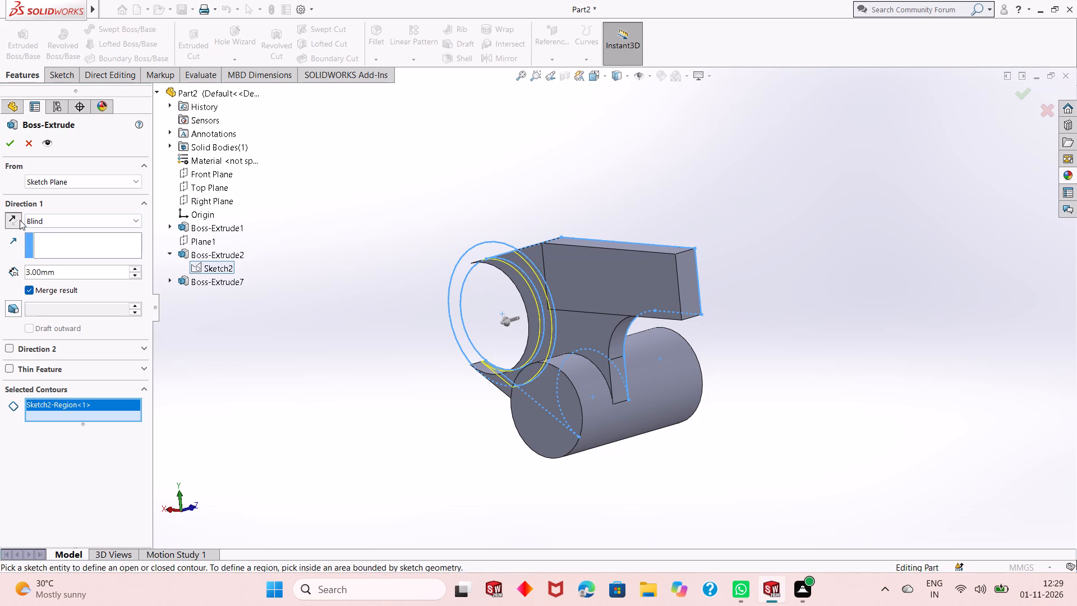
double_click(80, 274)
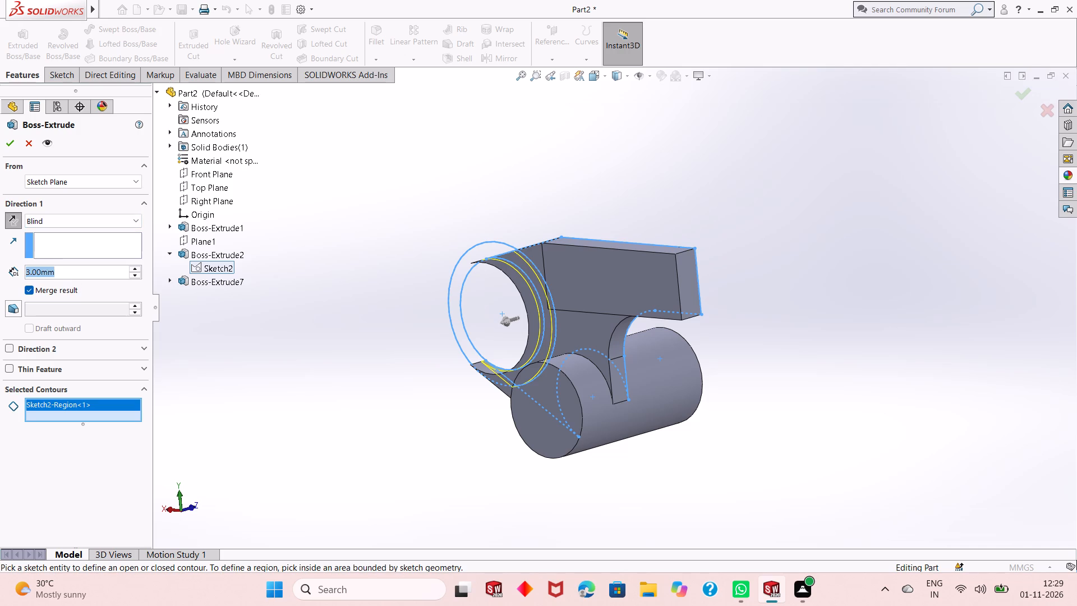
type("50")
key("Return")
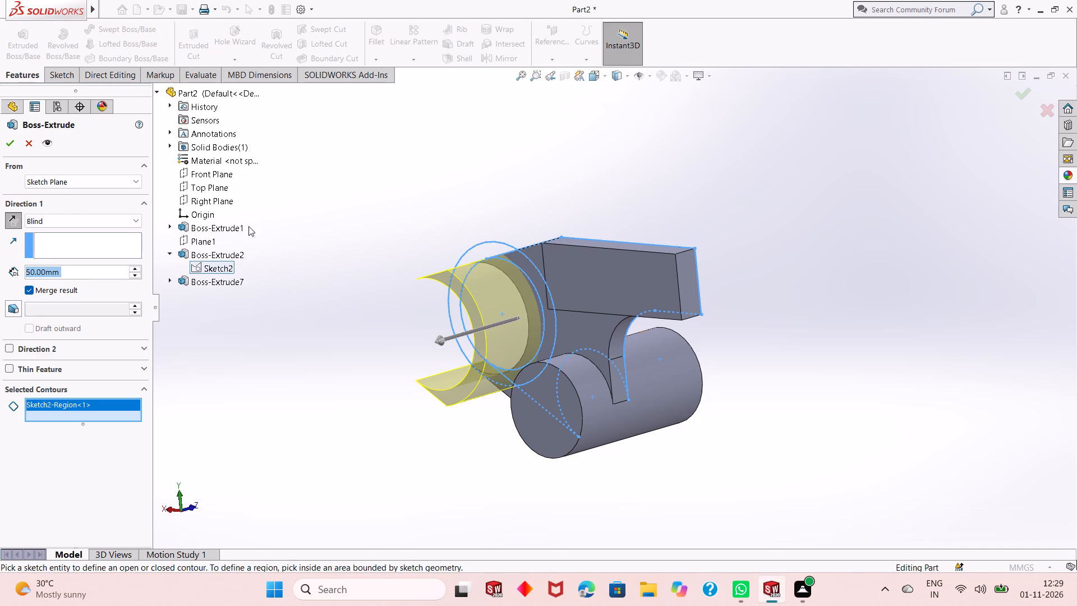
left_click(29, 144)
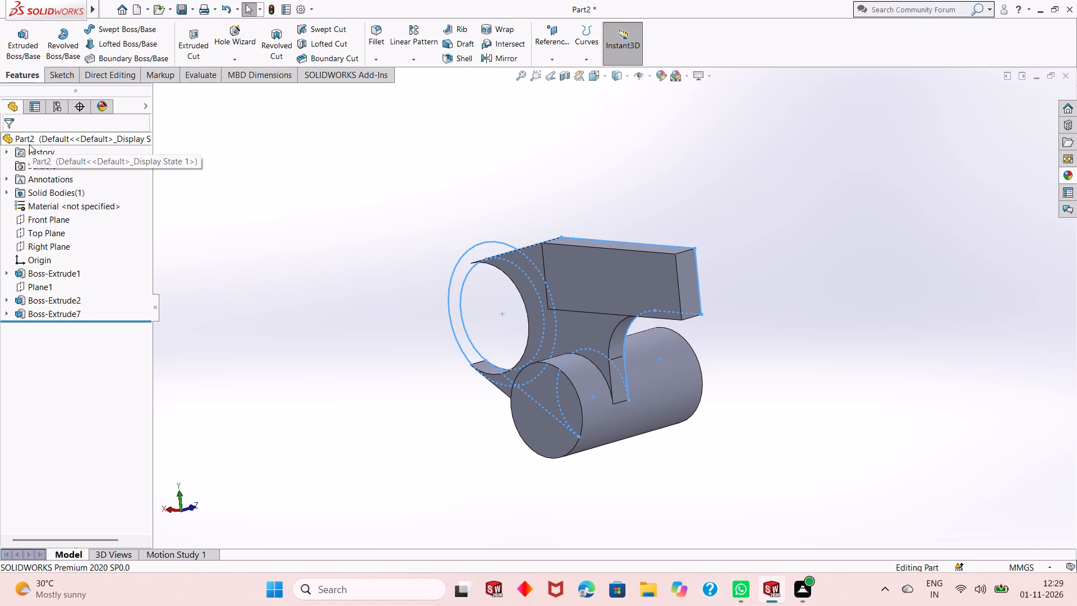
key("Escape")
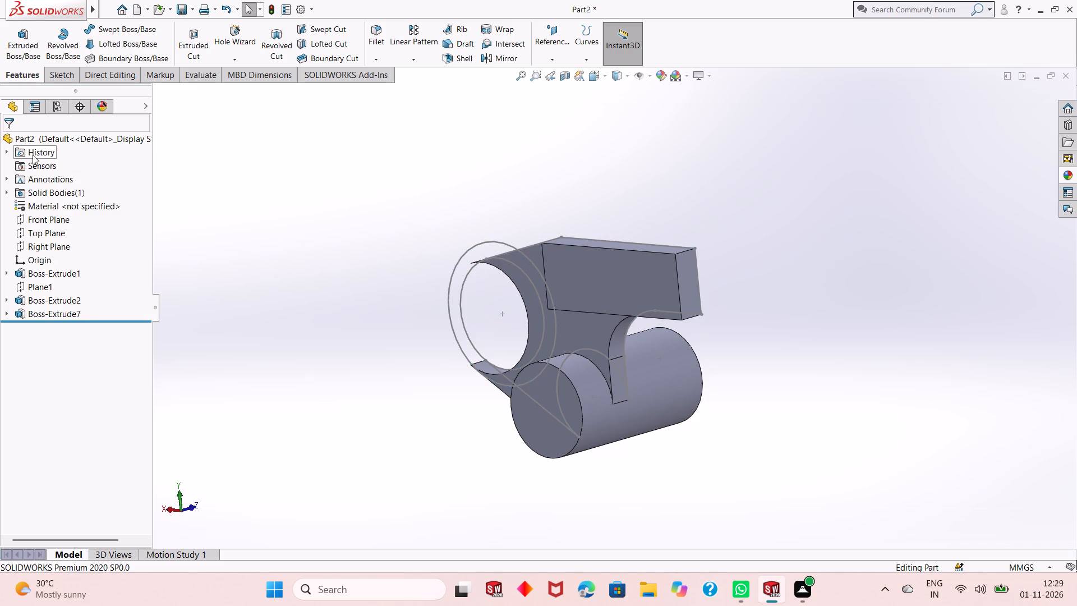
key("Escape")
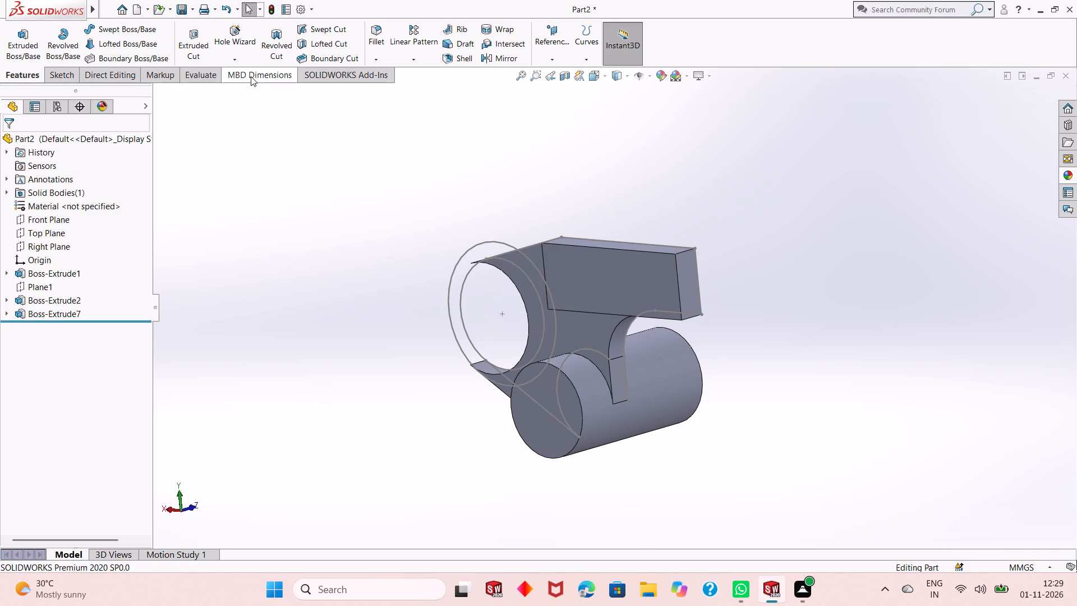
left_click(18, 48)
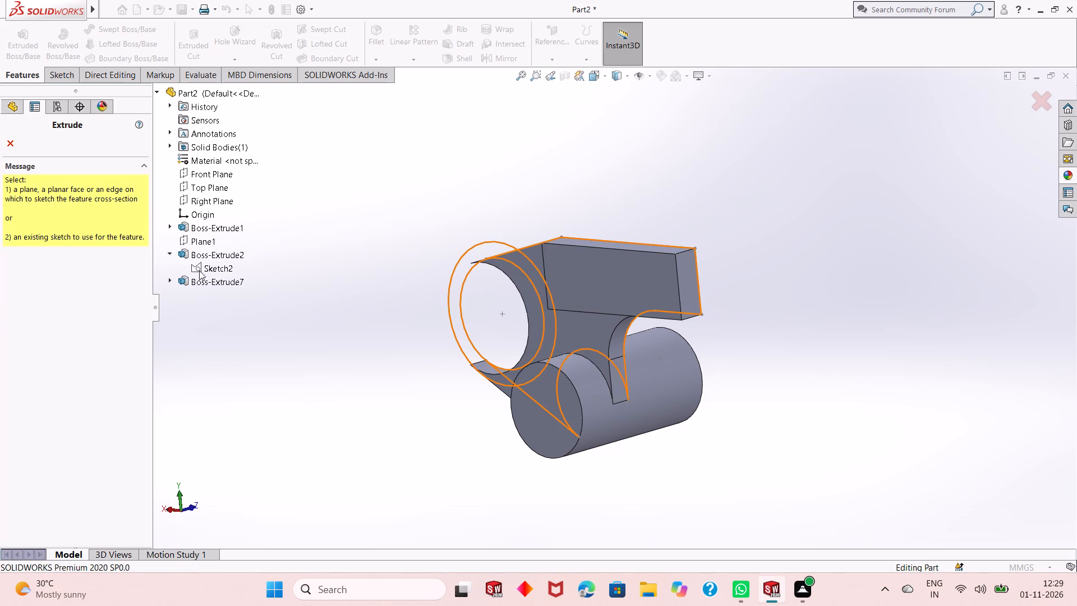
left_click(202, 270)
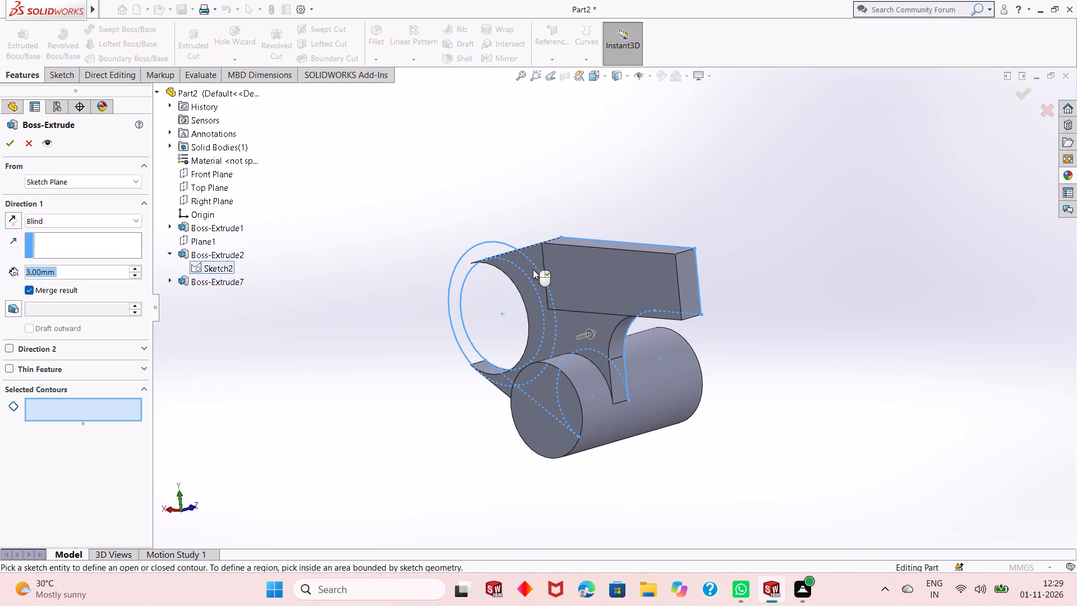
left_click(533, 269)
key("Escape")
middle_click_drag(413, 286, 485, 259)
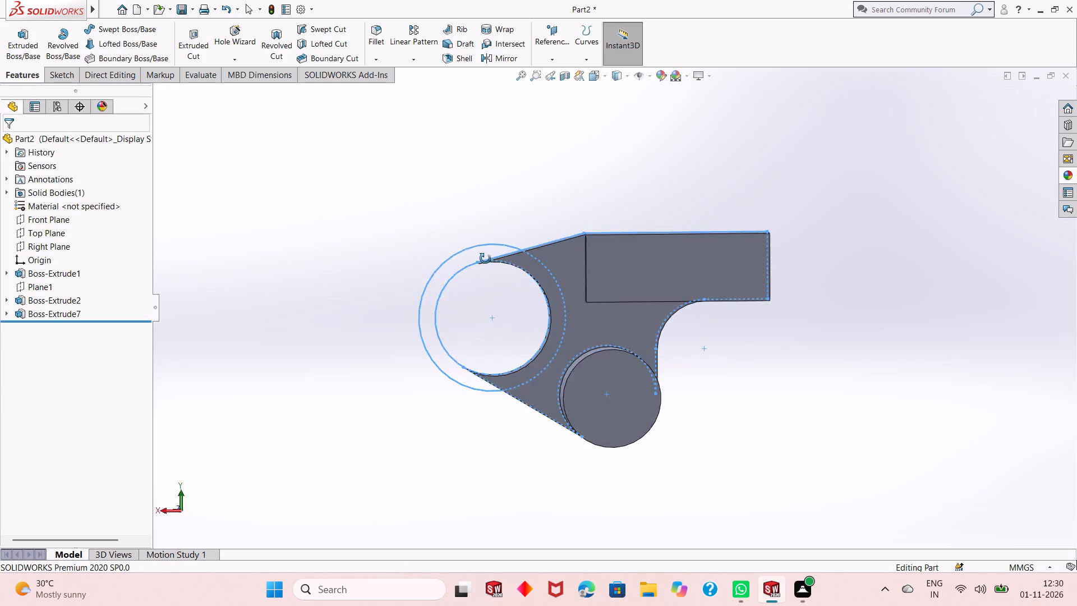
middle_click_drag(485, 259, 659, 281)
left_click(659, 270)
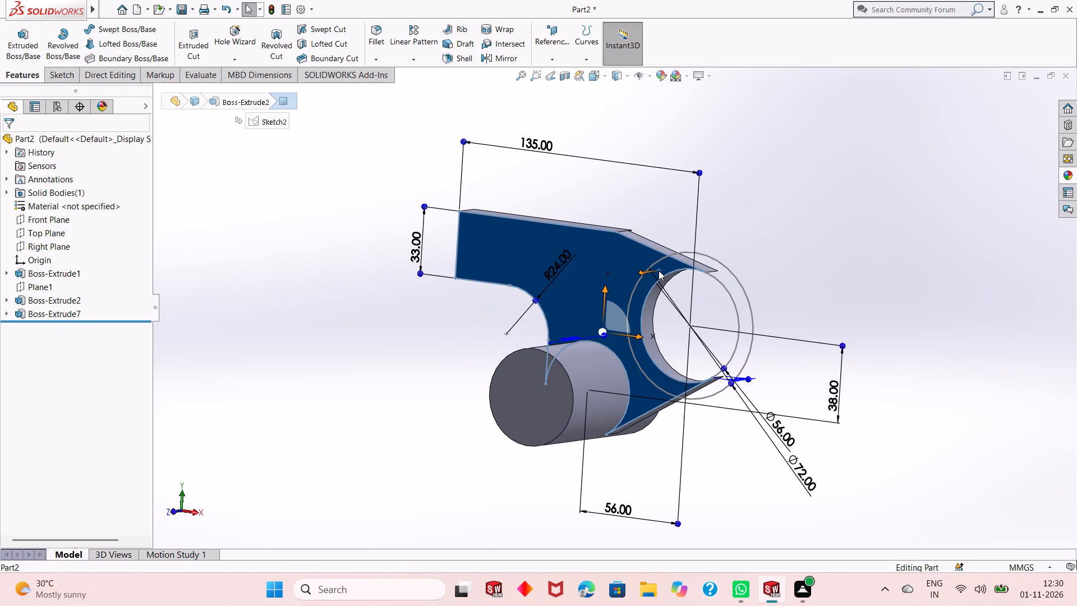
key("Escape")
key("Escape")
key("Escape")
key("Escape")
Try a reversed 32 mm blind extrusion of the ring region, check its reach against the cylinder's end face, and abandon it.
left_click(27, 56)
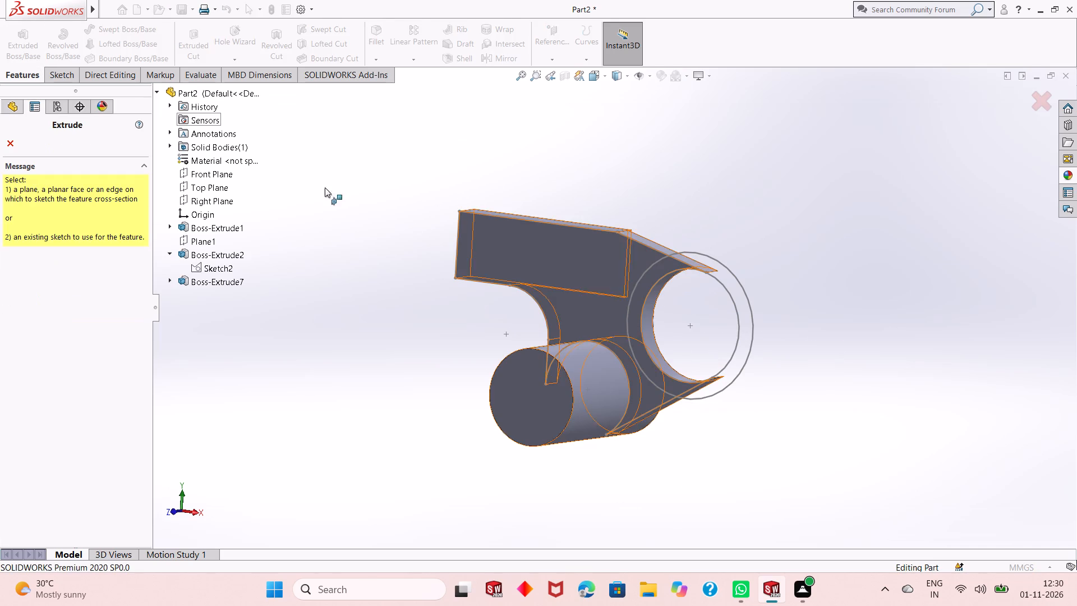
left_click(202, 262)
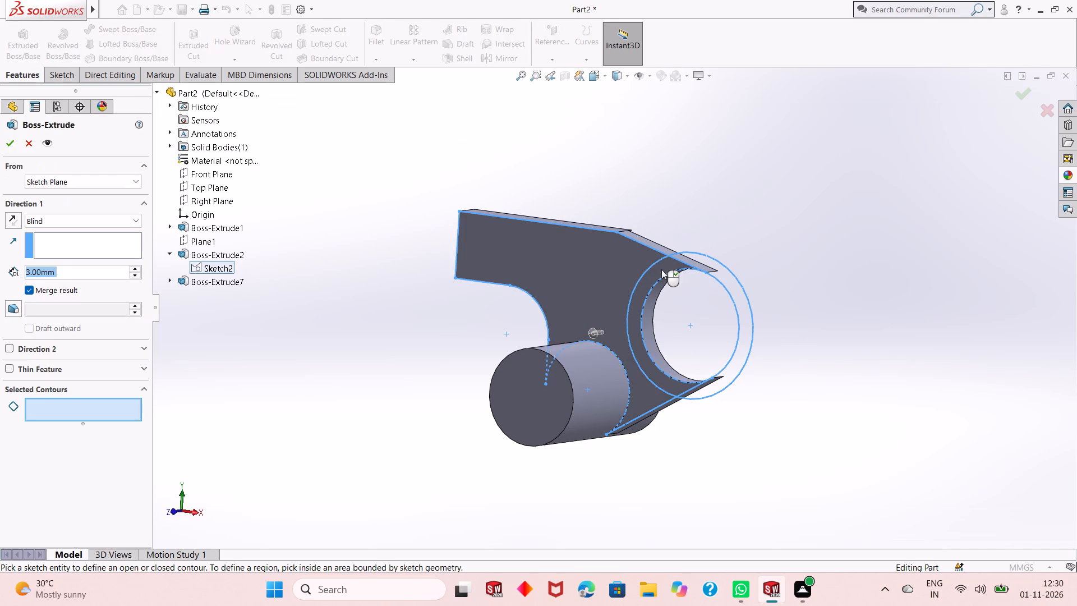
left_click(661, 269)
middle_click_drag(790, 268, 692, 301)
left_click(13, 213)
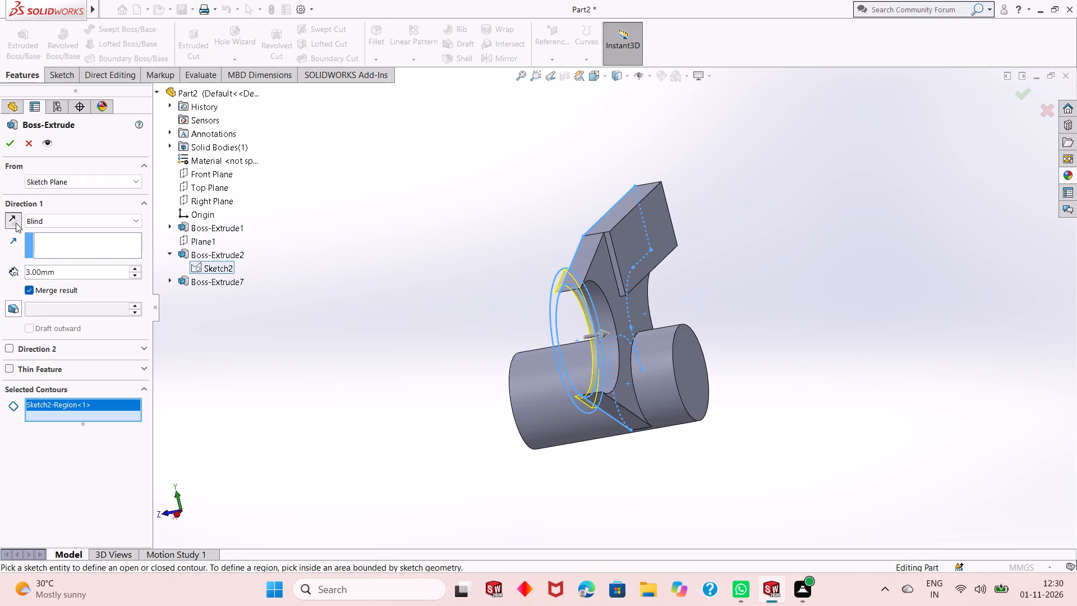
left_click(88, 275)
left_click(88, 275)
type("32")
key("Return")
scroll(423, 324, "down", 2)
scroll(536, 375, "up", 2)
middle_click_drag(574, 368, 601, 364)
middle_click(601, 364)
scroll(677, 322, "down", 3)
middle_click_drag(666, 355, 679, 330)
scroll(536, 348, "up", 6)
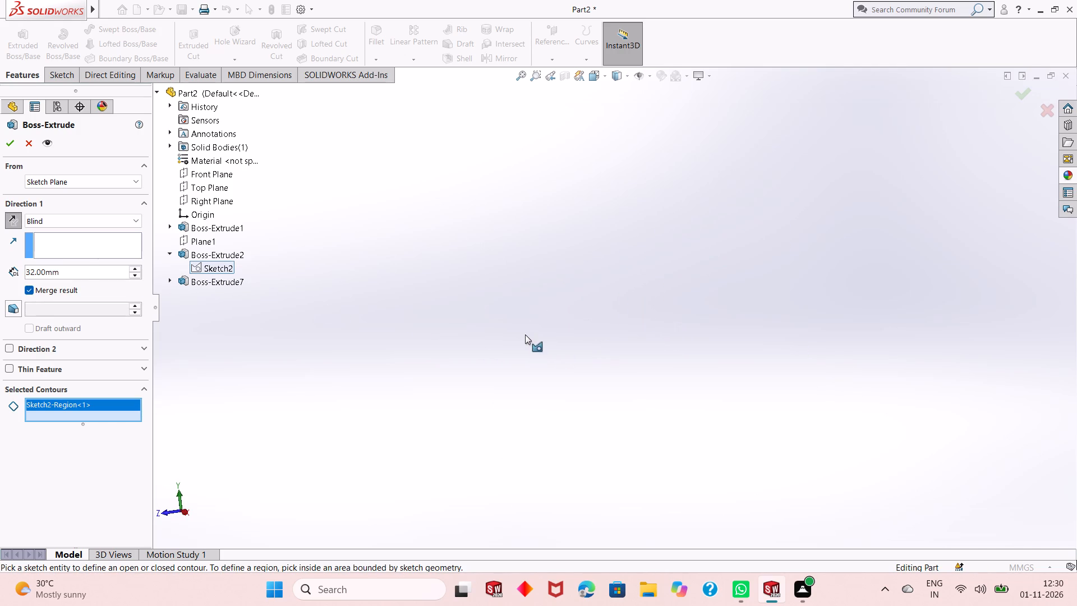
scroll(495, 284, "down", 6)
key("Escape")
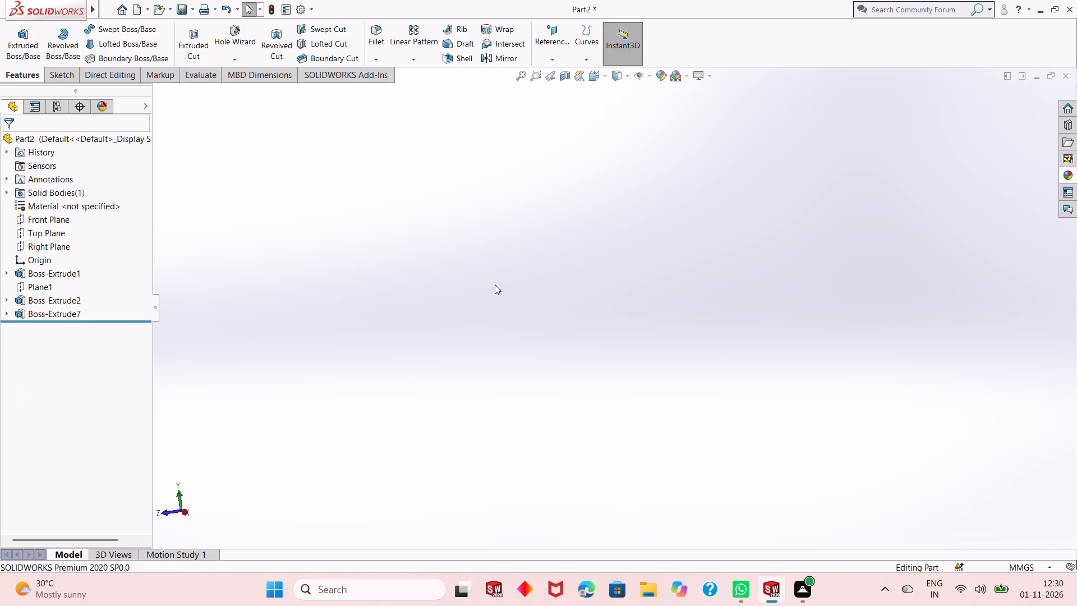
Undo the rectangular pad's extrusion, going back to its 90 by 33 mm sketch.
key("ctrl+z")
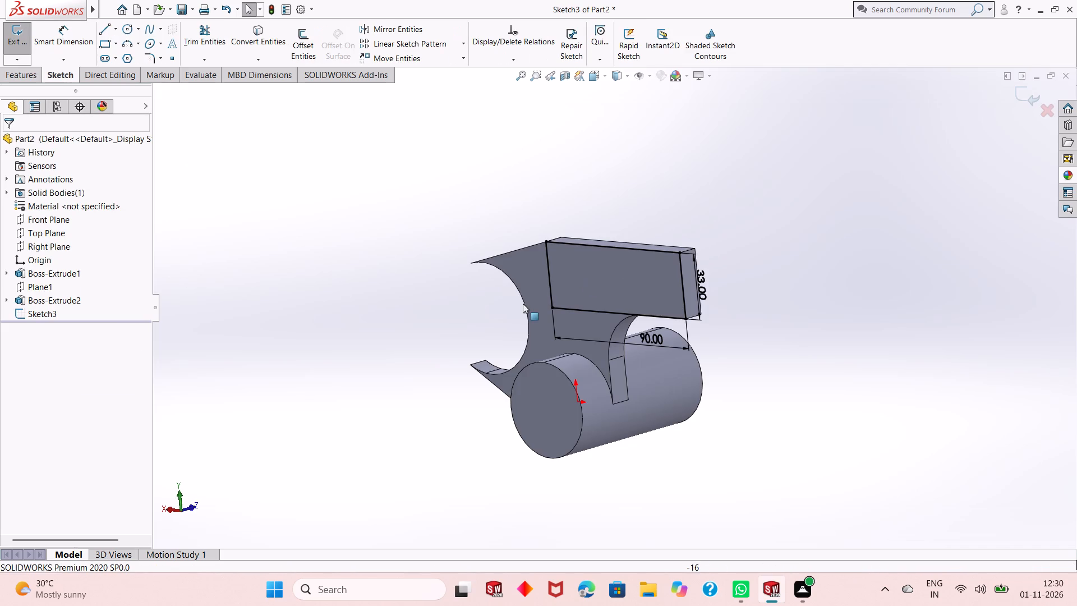
Extrude the 90 by 33 mm rectangle again as a blind boss 3 mm deep.
scroll(514, 334, "up", 2)
scroll(600, 298, "down", 2)
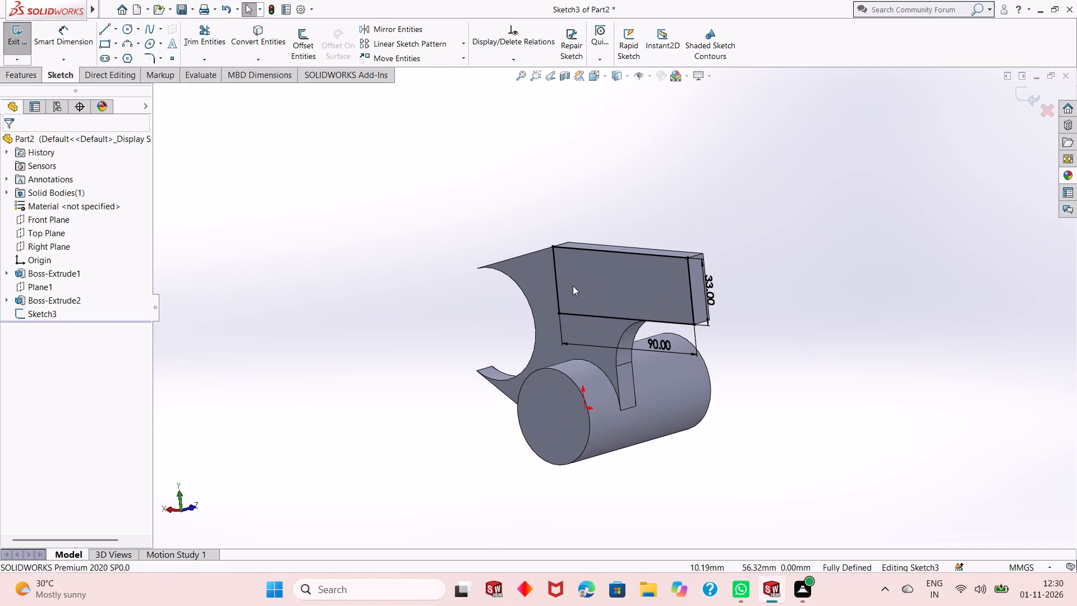
left_click(27, 75)
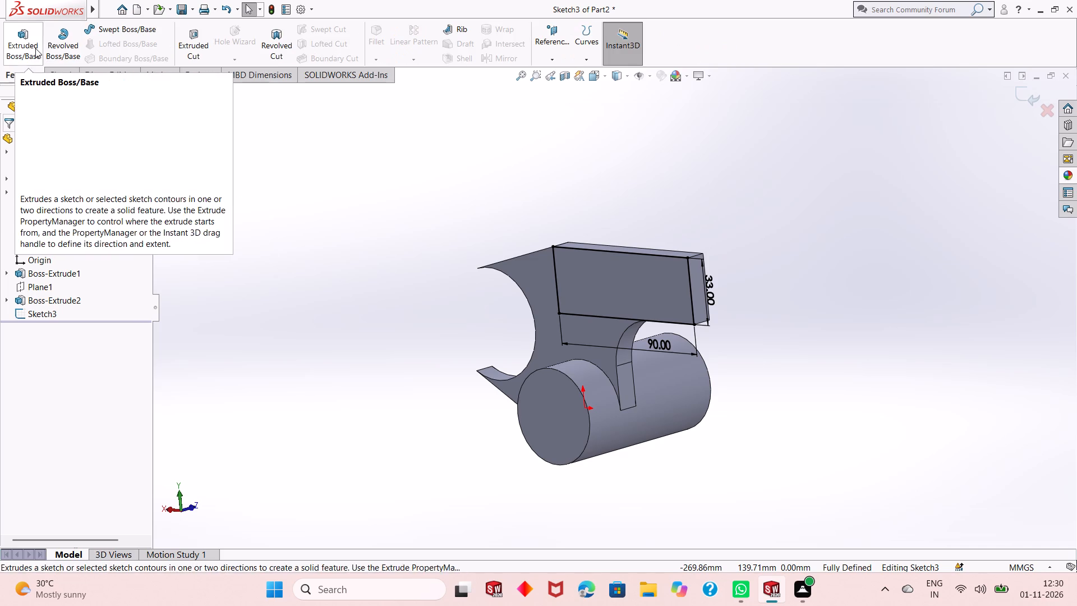
left_click(21, 43)
key("Return")
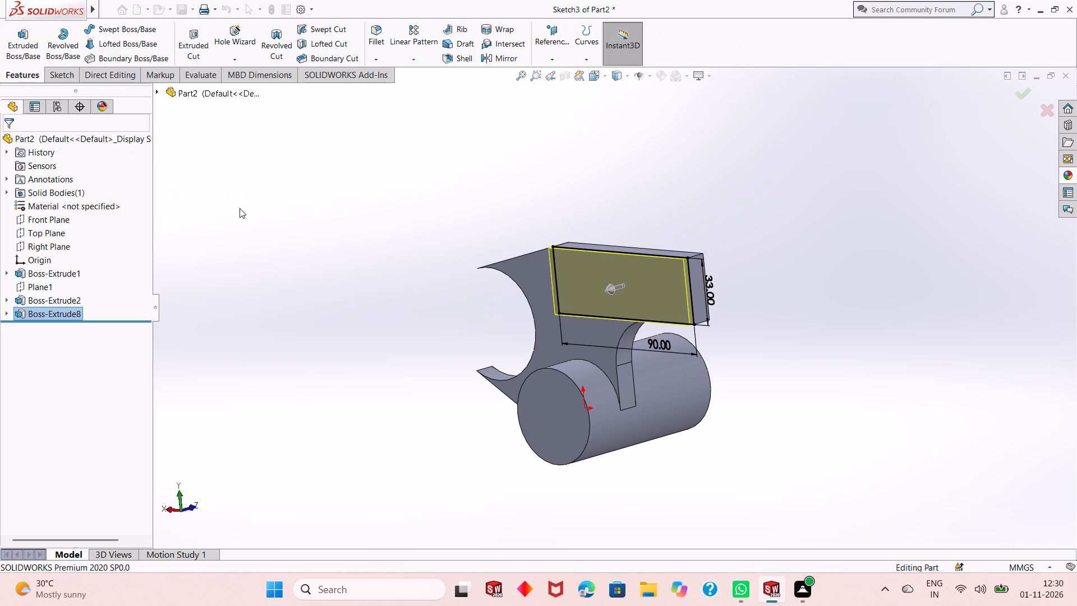
key("Escape")
key("Escape")
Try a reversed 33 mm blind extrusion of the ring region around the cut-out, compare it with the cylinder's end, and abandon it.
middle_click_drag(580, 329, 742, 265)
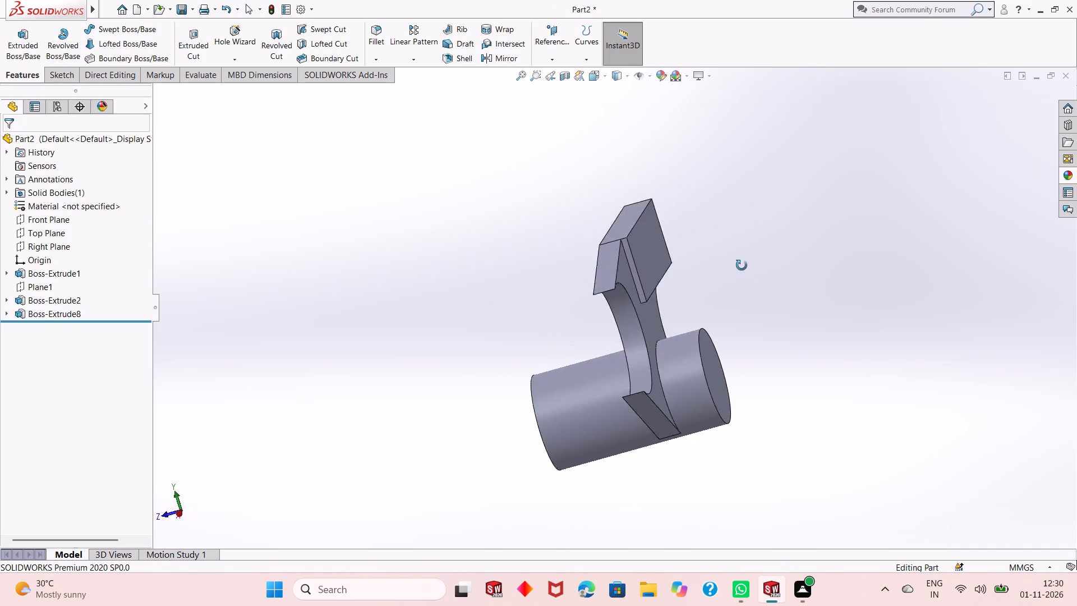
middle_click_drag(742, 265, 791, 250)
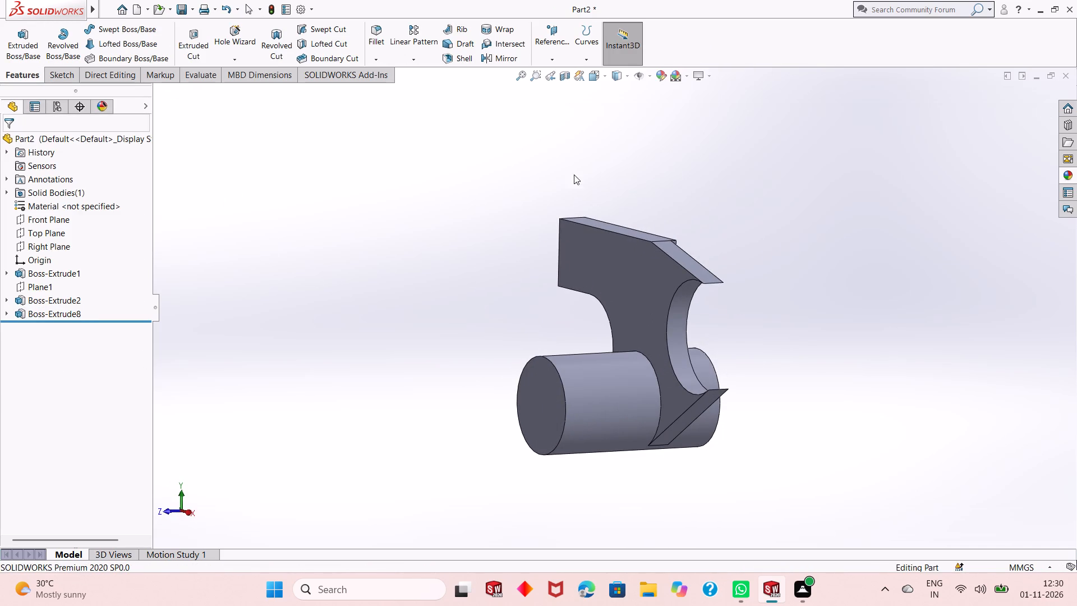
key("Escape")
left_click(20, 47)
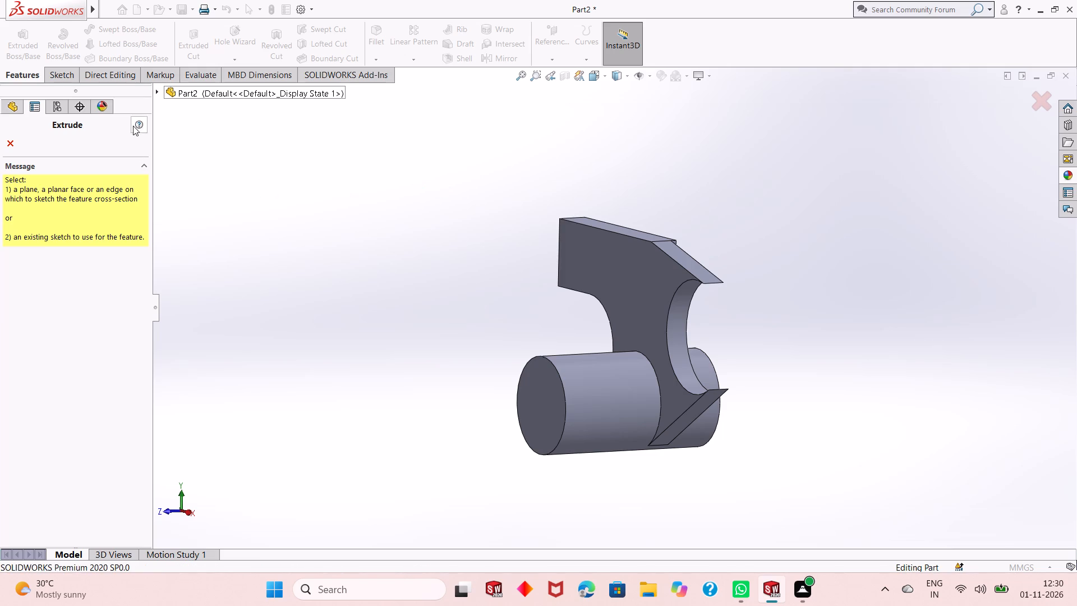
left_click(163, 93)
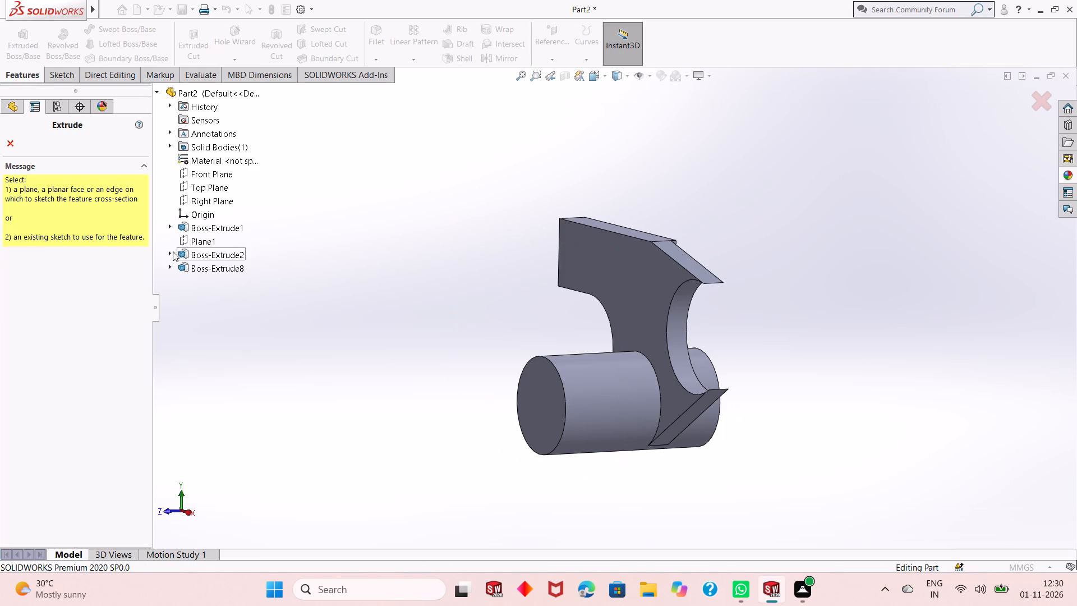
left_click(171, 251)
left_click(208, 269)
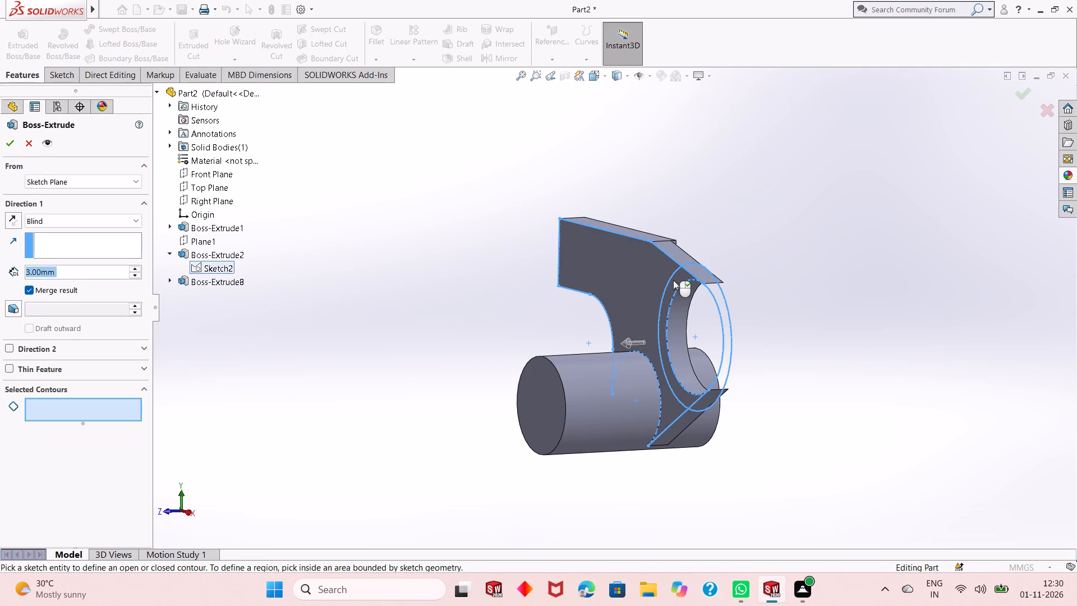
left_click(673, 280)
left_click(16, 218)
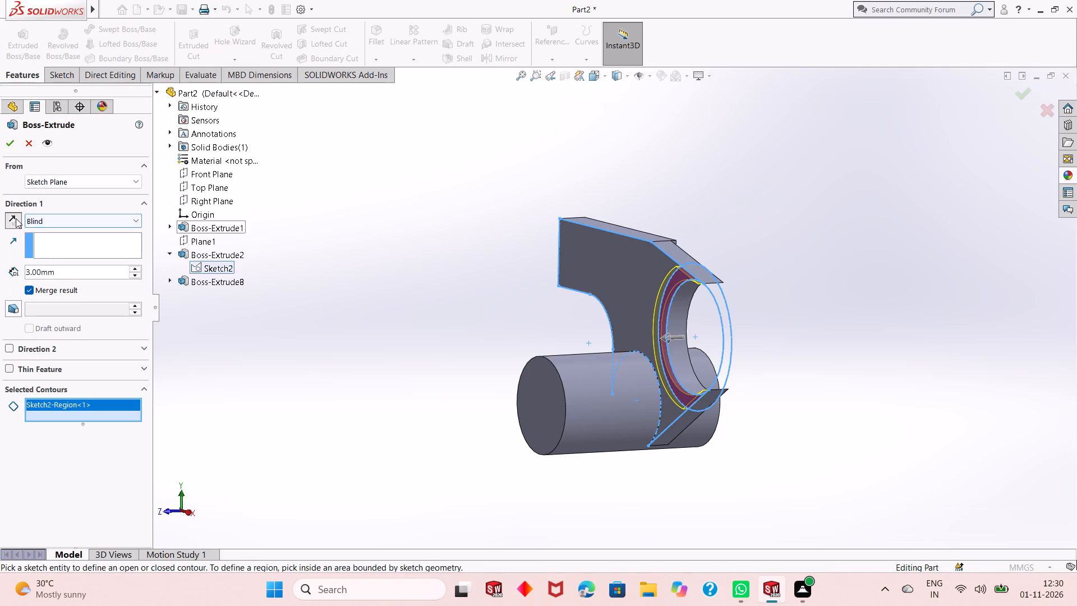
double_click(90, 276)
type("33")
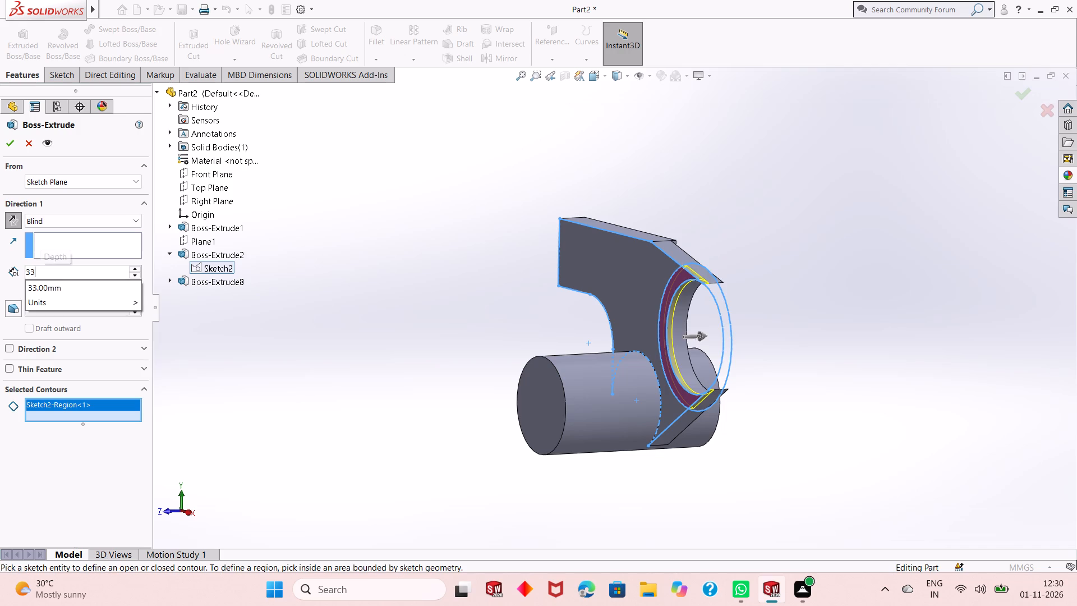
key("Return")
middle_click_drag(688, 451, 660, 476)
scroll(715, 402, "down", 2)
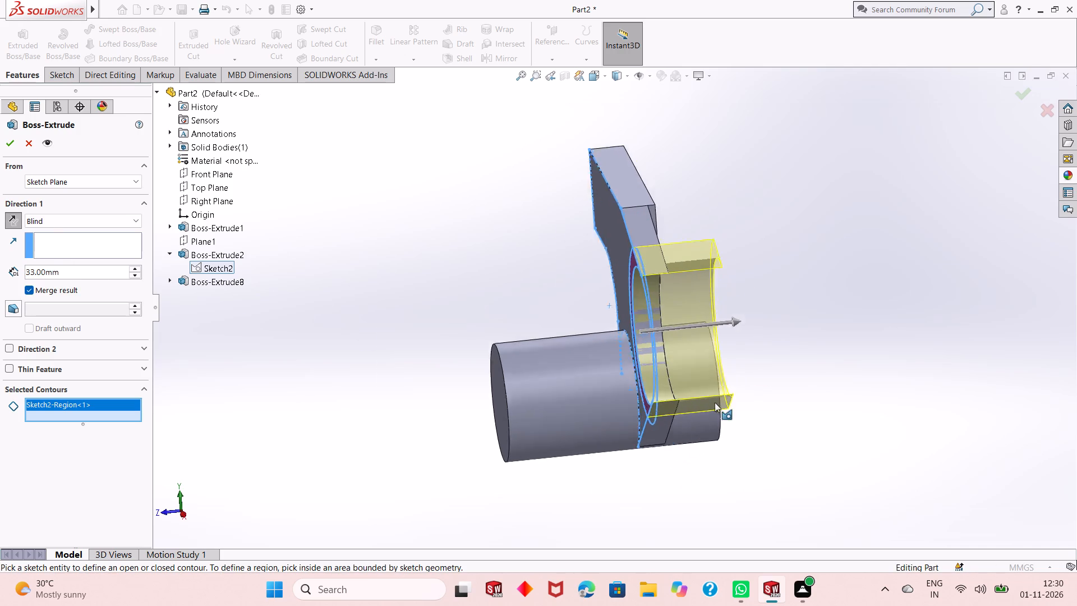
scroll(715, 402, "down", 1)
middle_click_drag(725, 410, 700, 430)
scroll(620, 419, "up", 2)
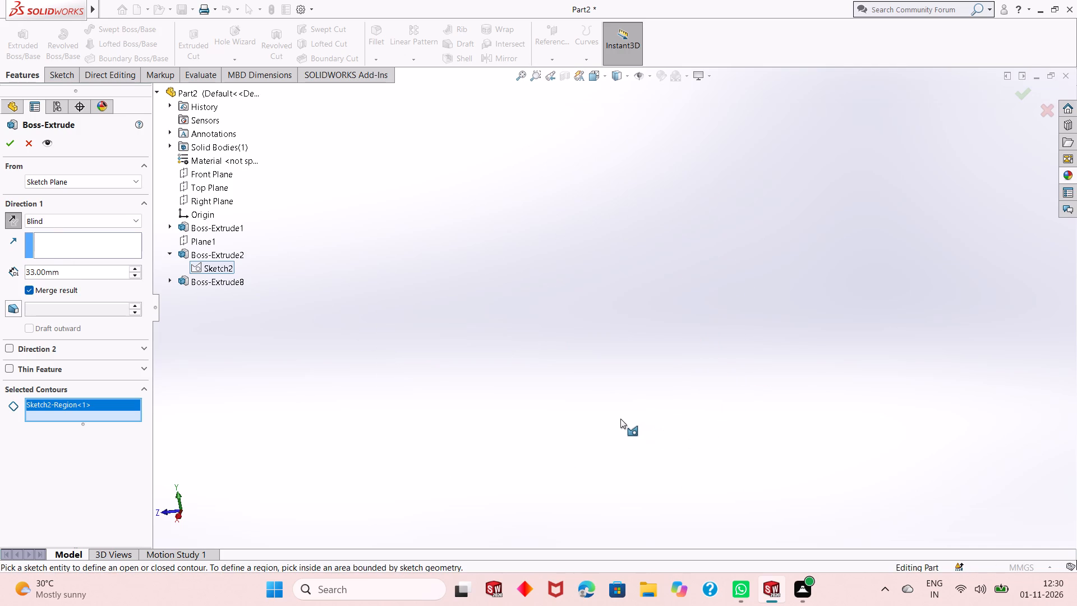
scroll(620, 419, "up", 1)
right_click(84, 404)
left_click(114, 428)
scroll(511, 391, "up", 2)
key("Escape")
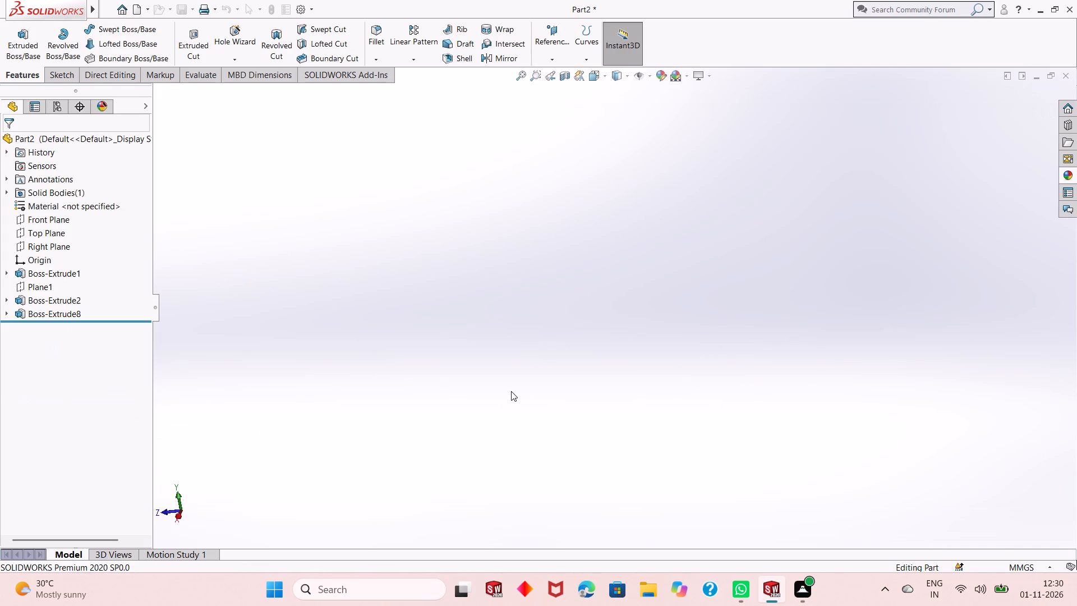
Undo the rectangular pad's extrusion and extrude its 90 by 33 mm sketch again as a blind boss 3 mm deep.
key("ctrl+z")
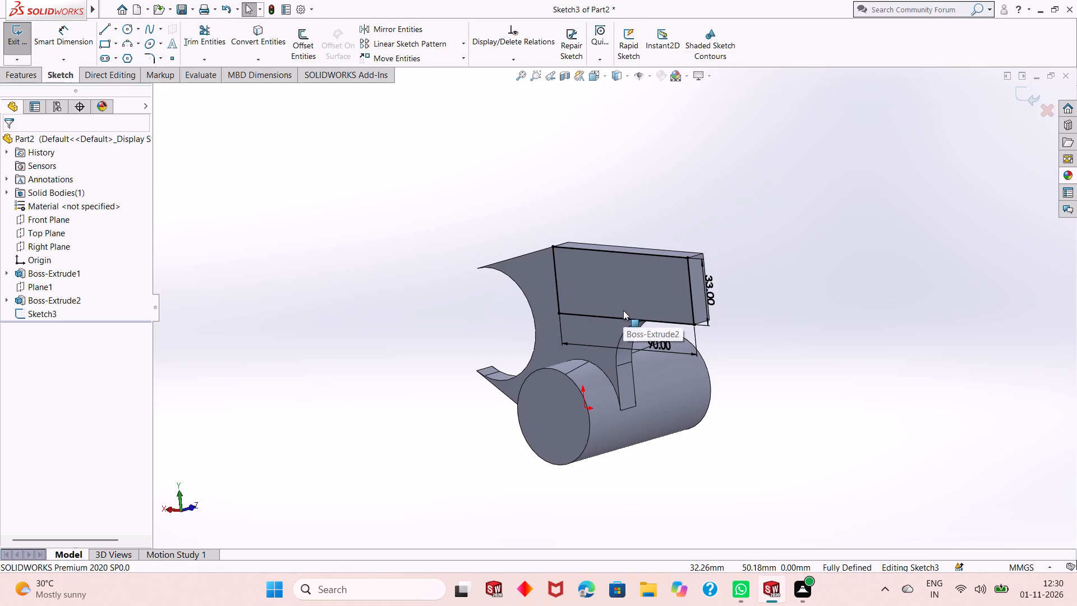
scroll(570, 281, "down", 2)
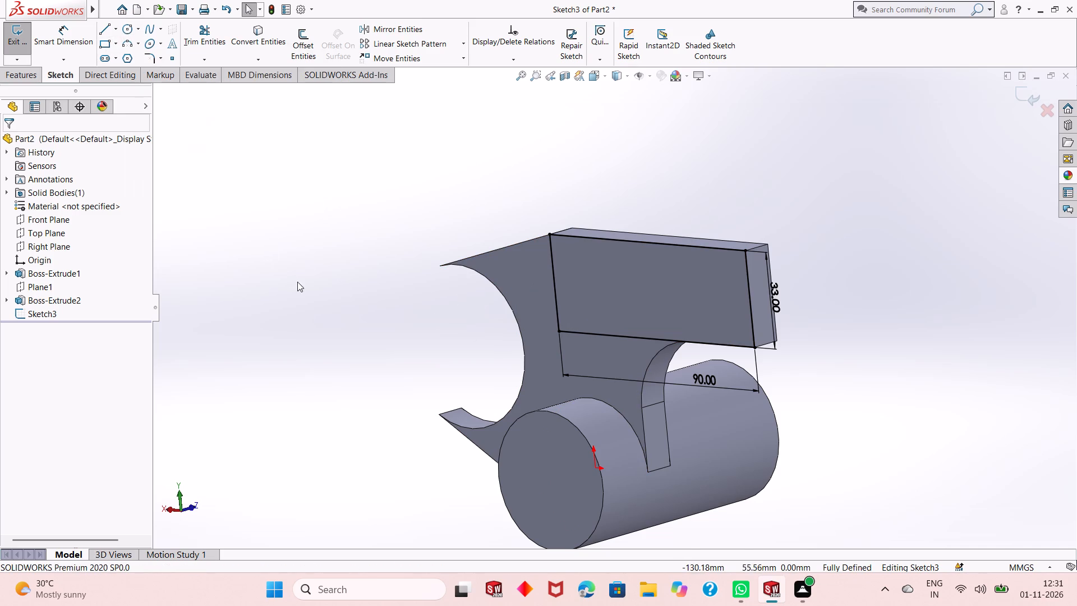
left_click(28, 74)
left_click(25, 52)
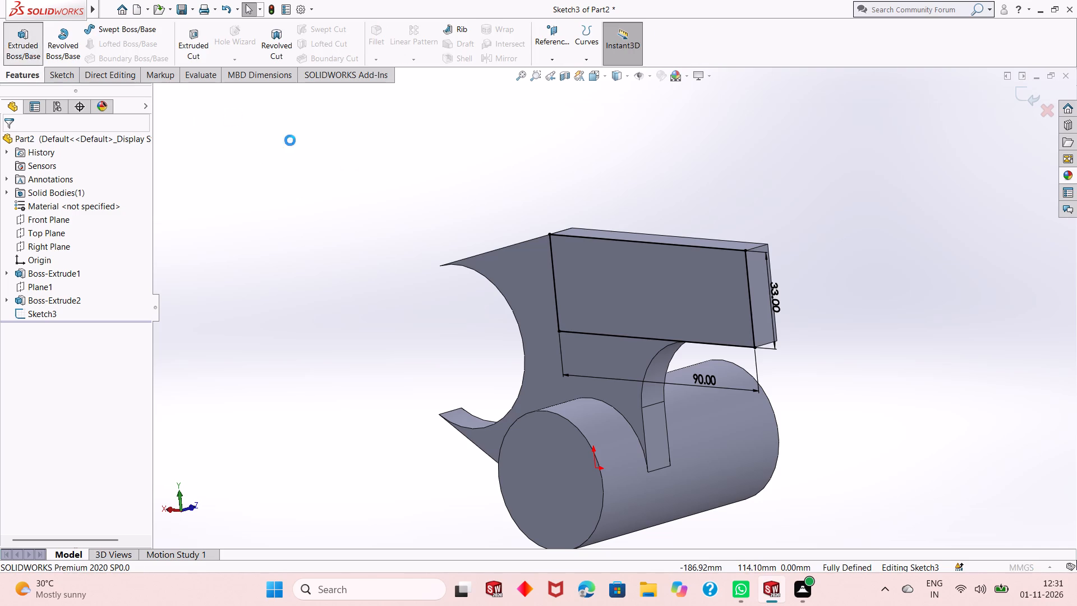
left_click(7, 143)
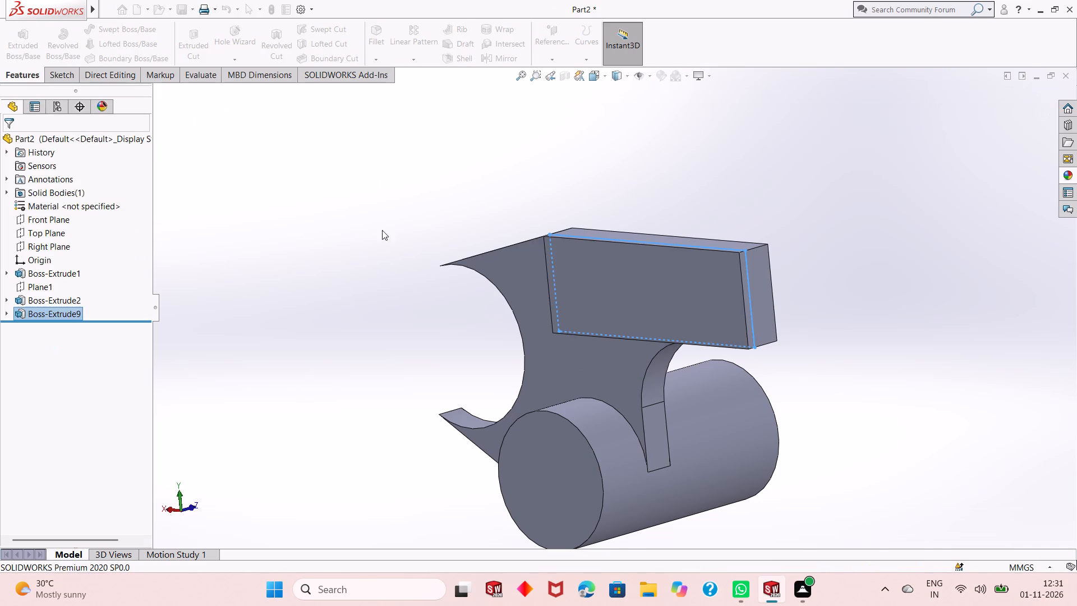
key("Escape")
Start a sketch on the arm's flat face and draw a circle about 68 mm in diameter centred on the round cut-out.
left_click(523, 264)
left_click(572, 236)
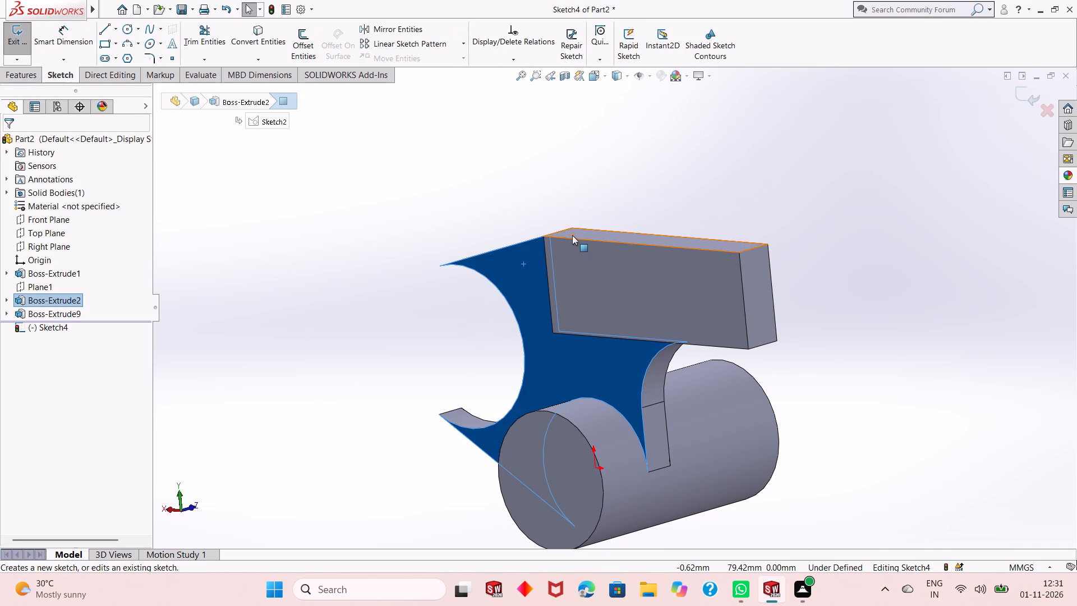
key("ctrl+8")
scroll(513, 282, "up", 2)
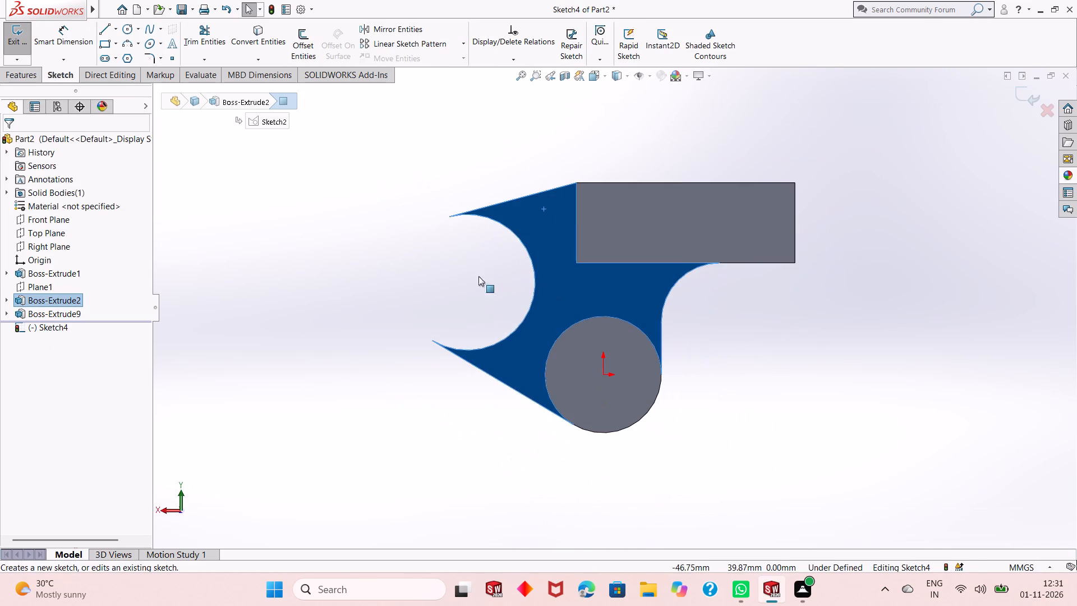
key("Escape")
left_click(121, 30)
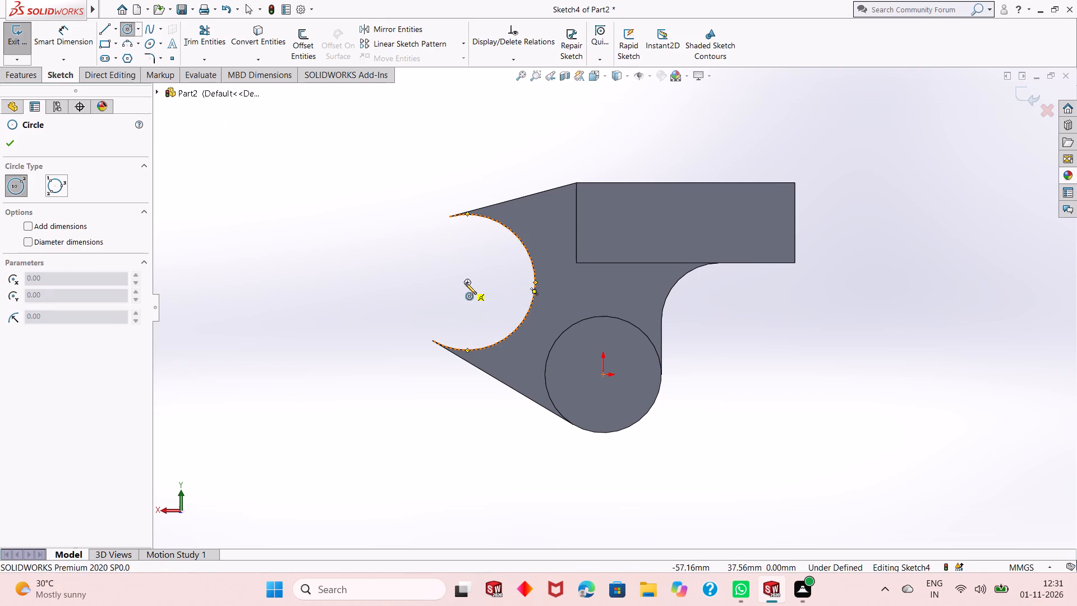
left_click(468, 283)
left_click(529, 227)
key("Escape")
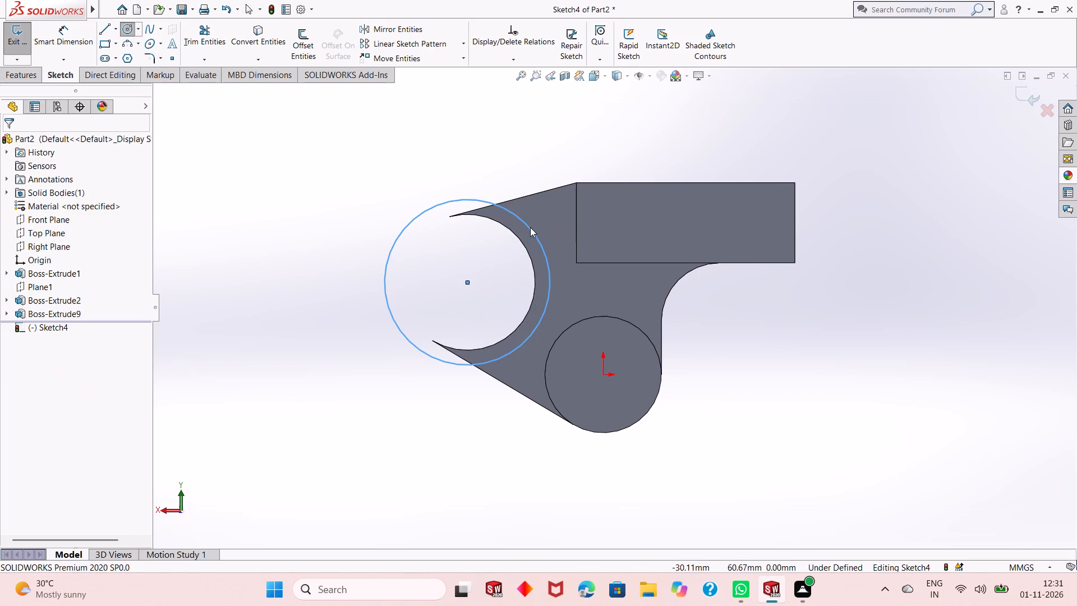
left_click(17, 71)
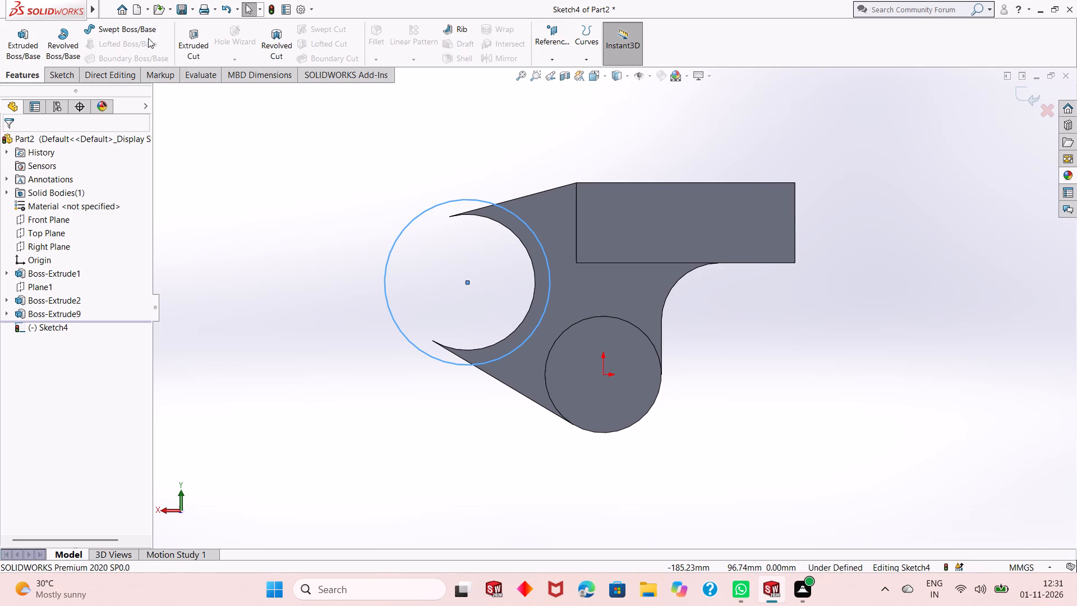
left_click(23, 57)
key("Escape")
Dimension the circle around the cut-out with a diameter of 72 mm.
left_click(58, 70)
left_click(76, 49)
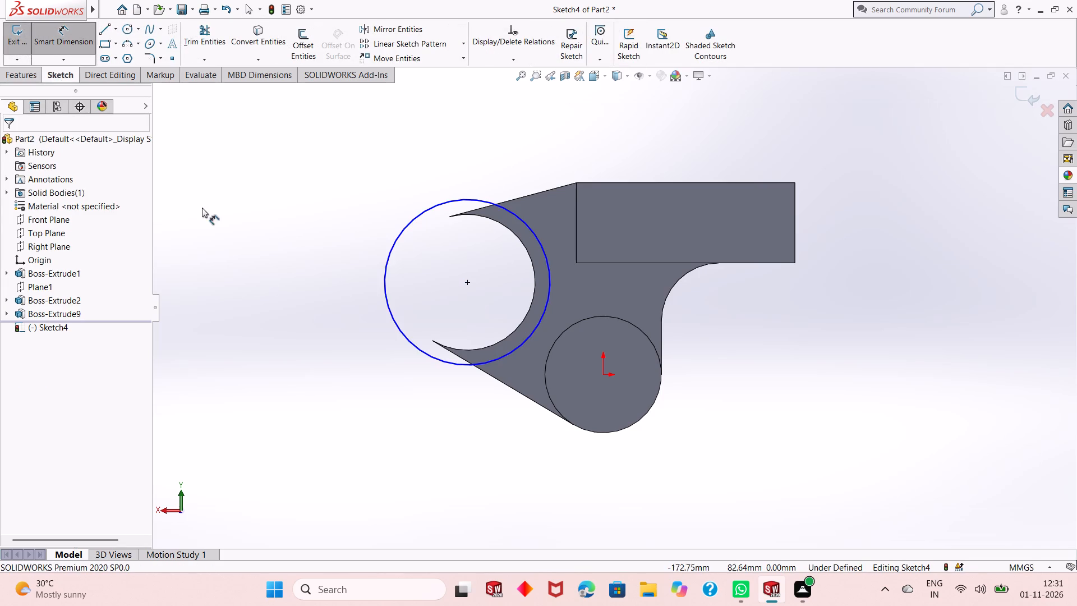
left_click(408, 341)
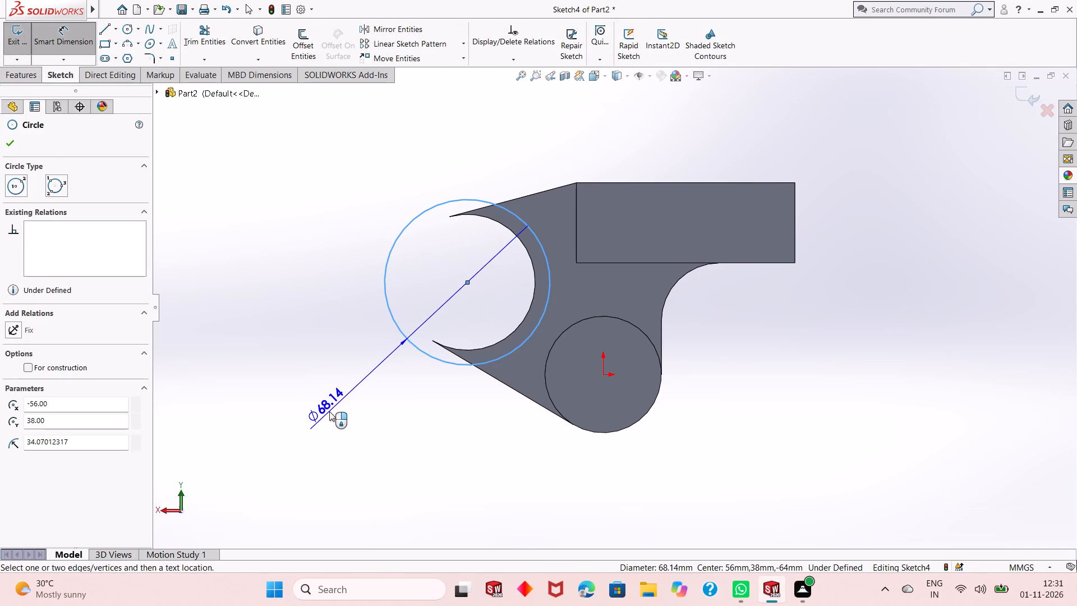
left_click(329, 411)
type("36+36")
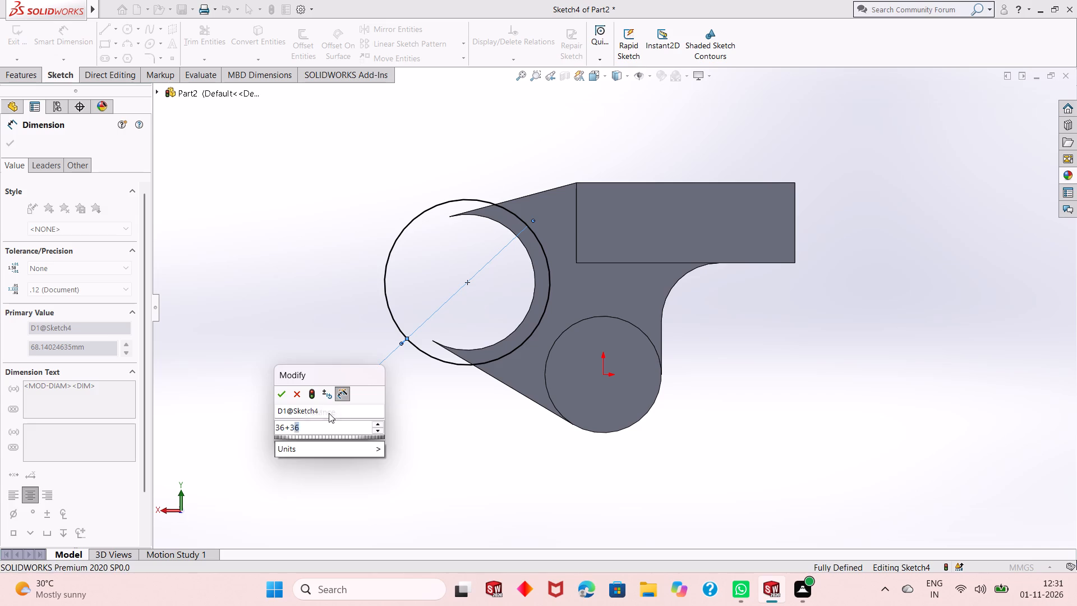
key("Return")
key("Escape")
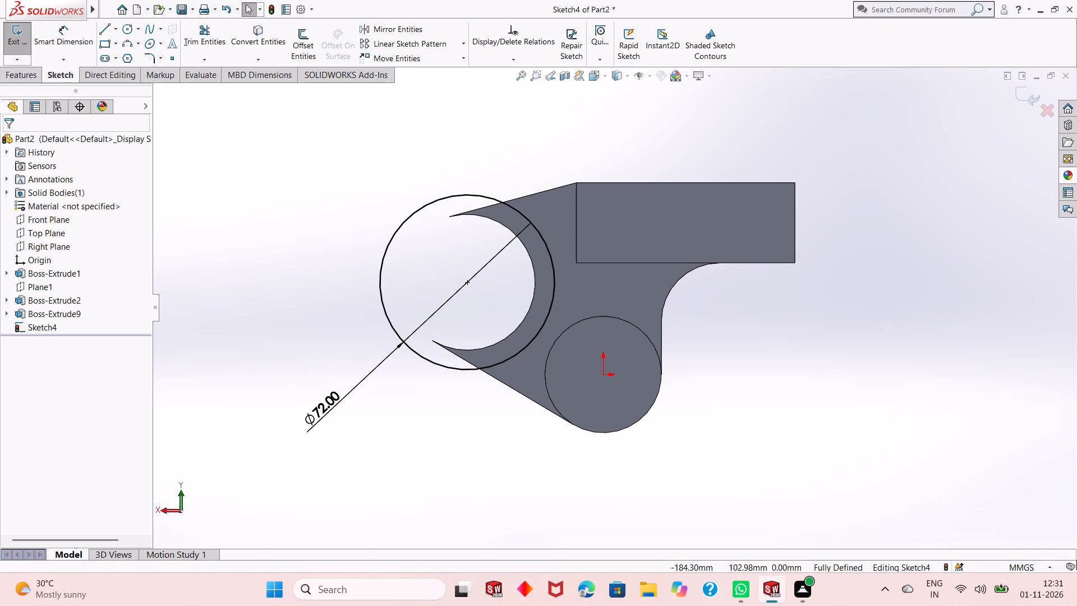
Extrude the full 72 mm circle outward from the arm's face as a blind boss 3 mm deep, merged with the body.
left_click(13, 71)
left_click(27, 47)
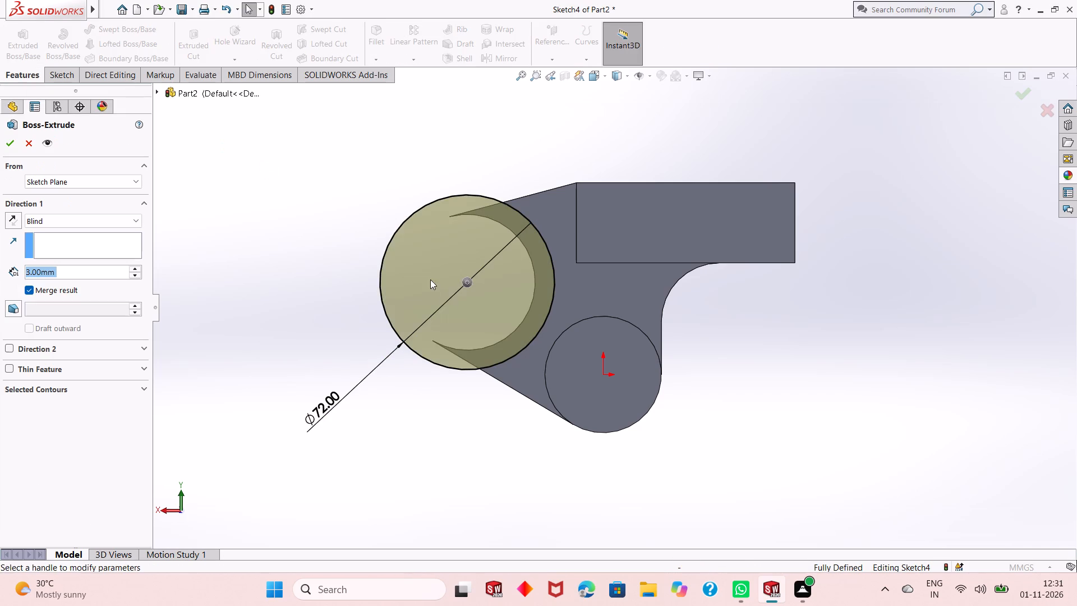
scroll(454, 309, "up", 1)
middle_click_drag(541, 295, 493, 337)
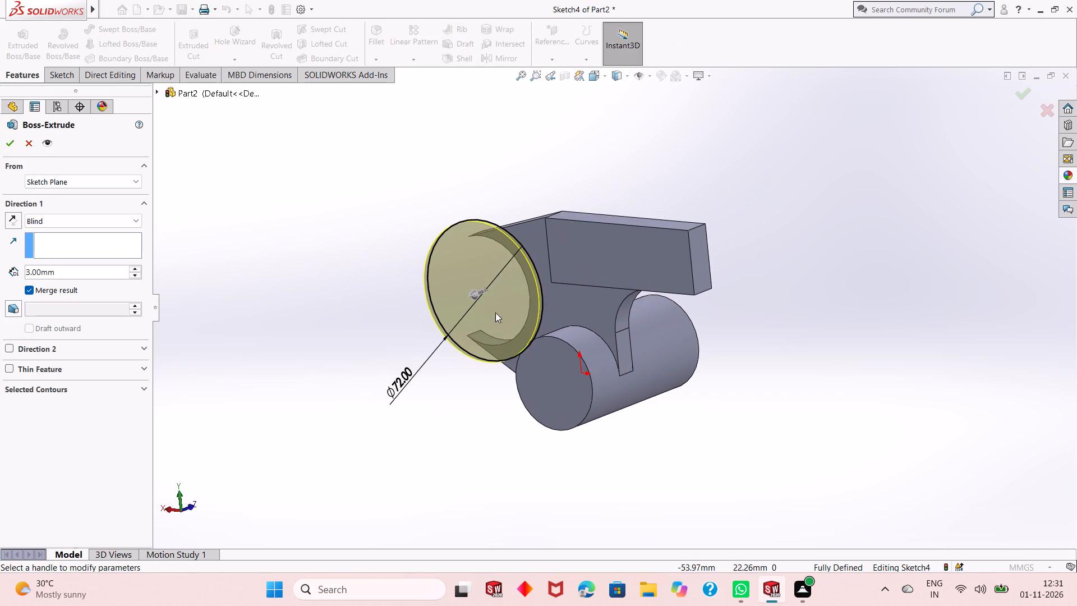
scroll(486, 274, "down", 1)
middle_click_drag(486, 274, 443, 352)
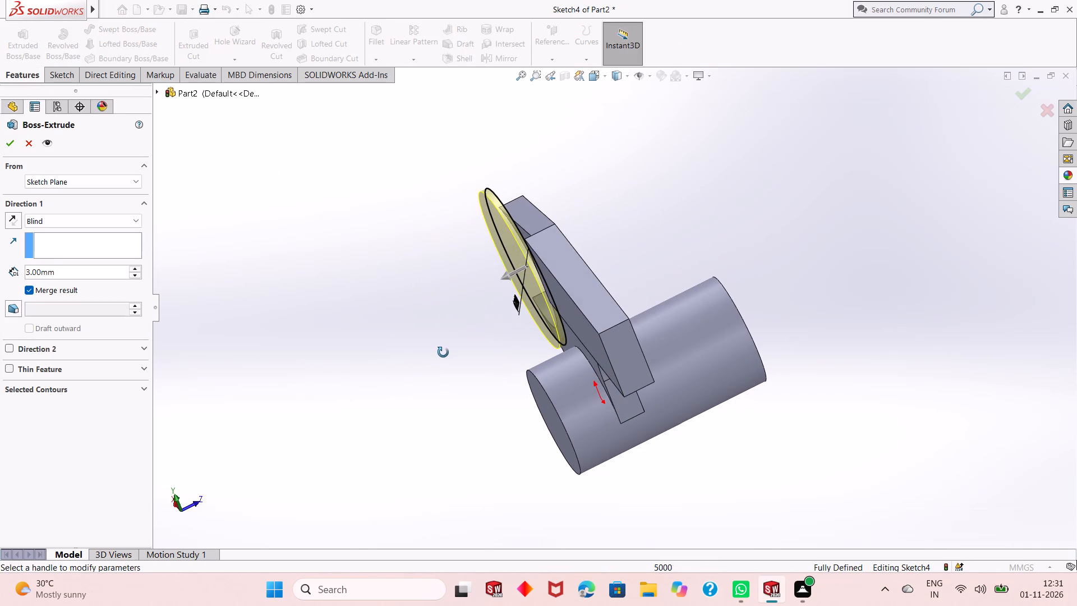
middle_click_drag(443, 352, 464, 311)
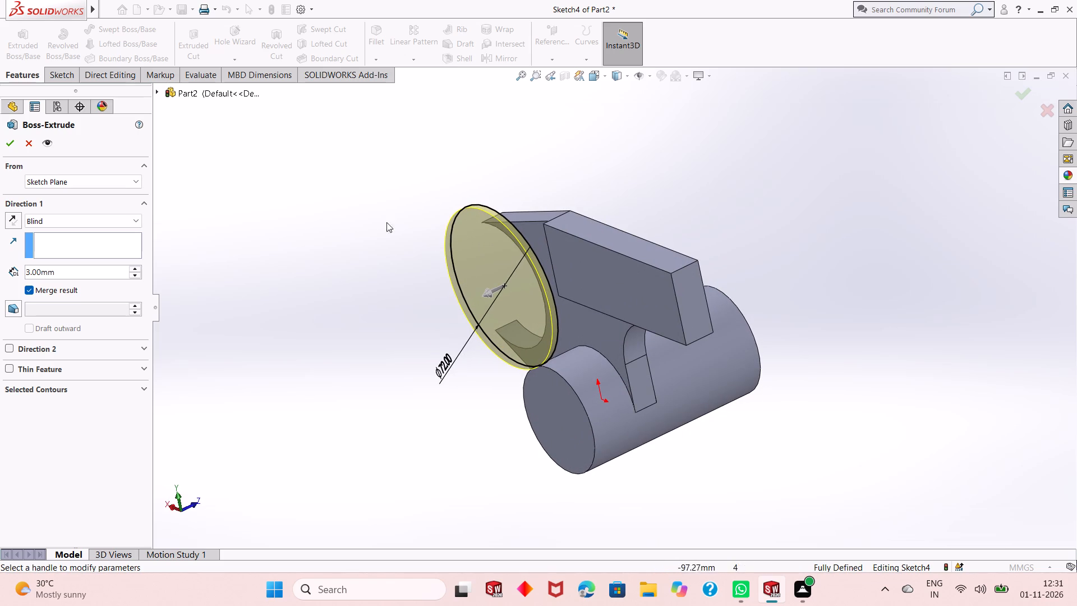
double_click(76, 274)
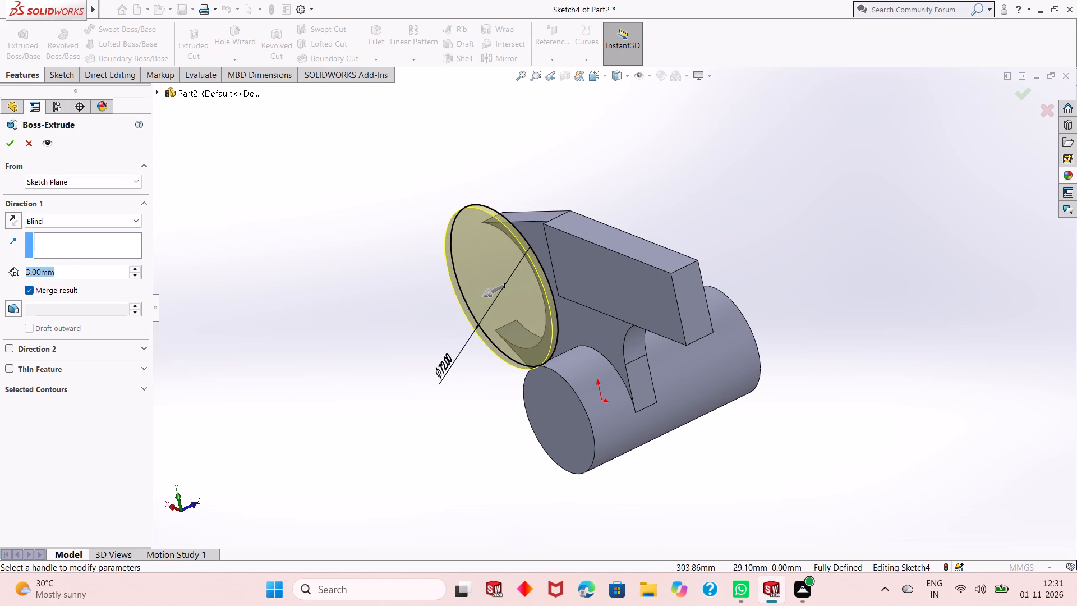
key("3")
key("Return")
key("Return")
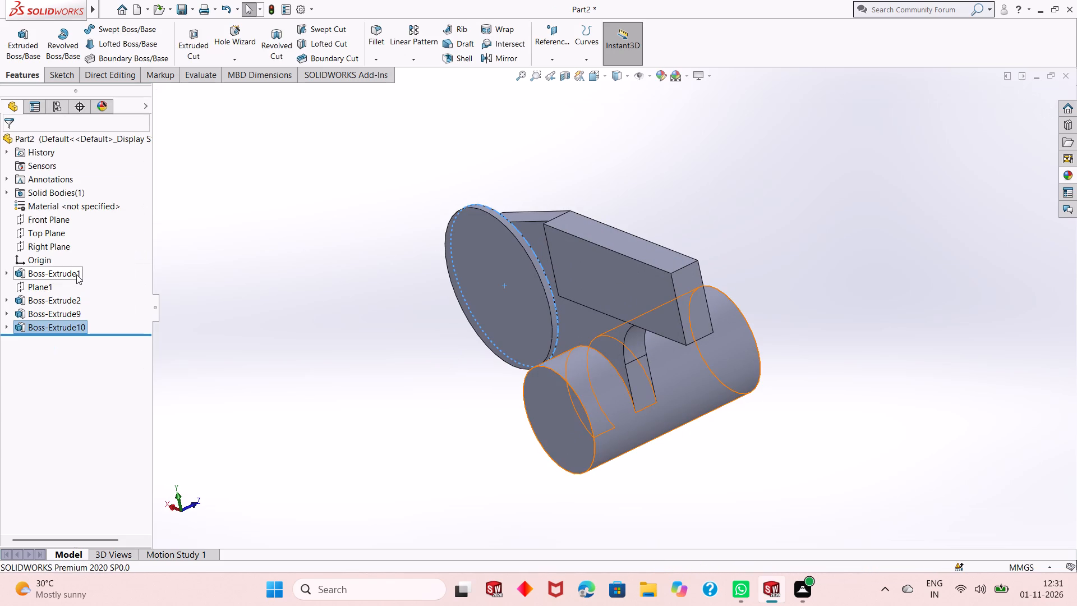
key("Escape")
key("Escape")
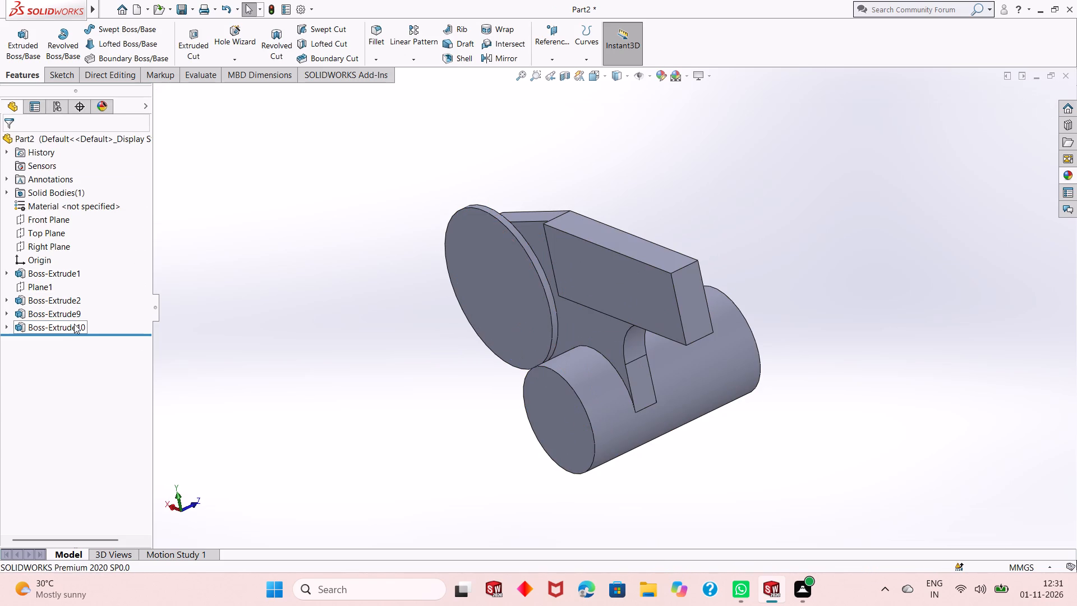
Edit the 72 mm disc's extrusion, set its depth to 33 mm, and compare its reach with the cylinder's end face.
left_click(74, 328)
left_click(85, 300)
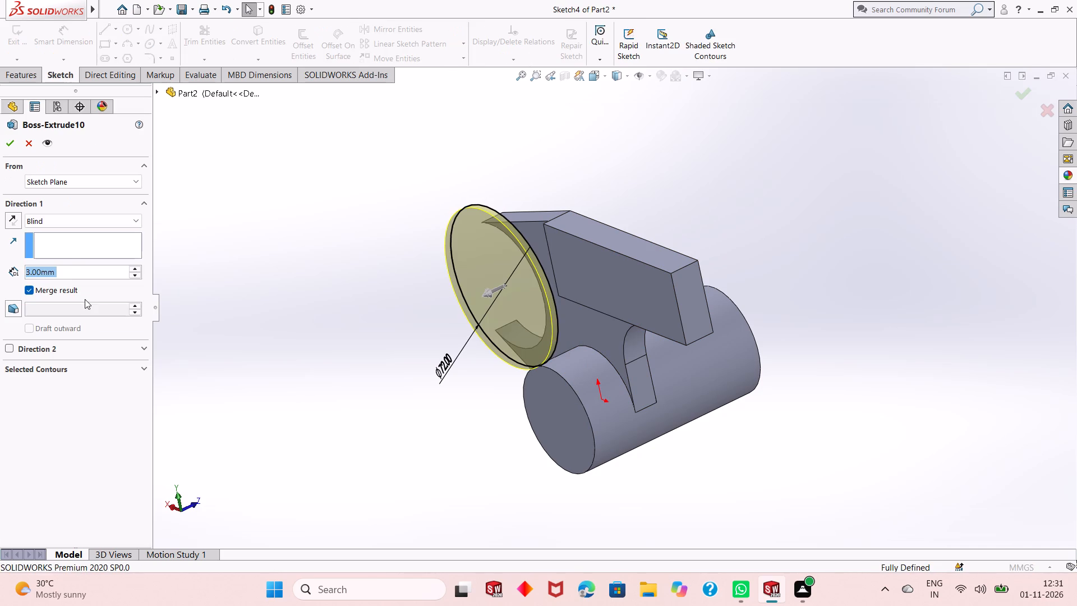
type("33")
key("Return")
middle_click_drag(457, 378, 453, 458)
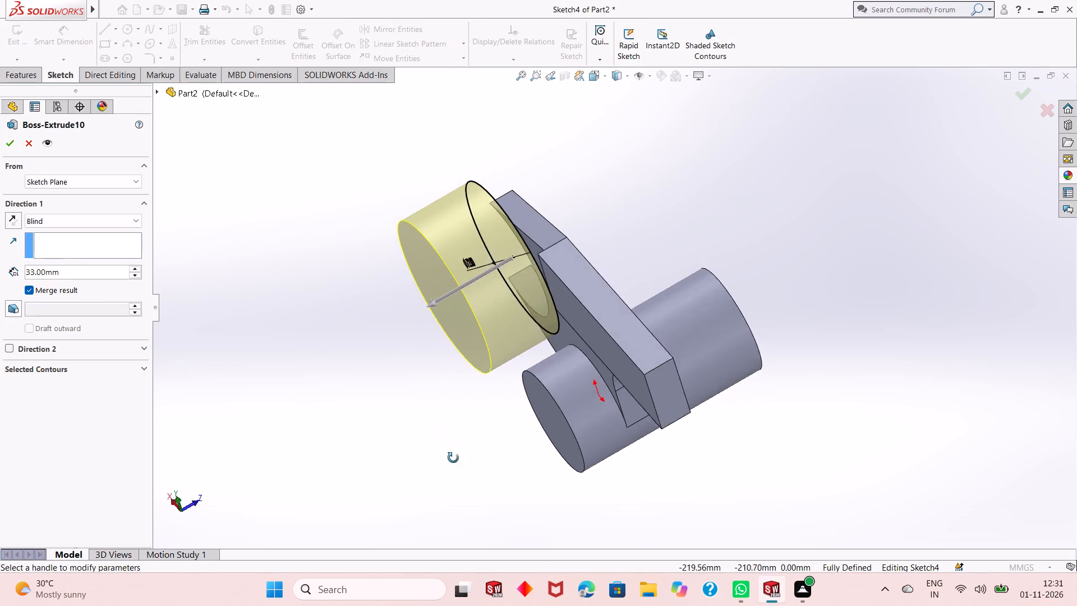
middle_click_drag(453, 458, 460, 476)
scroll(521, 365, "down", 4)
middle_click_drag(524, 407, 476, 290)
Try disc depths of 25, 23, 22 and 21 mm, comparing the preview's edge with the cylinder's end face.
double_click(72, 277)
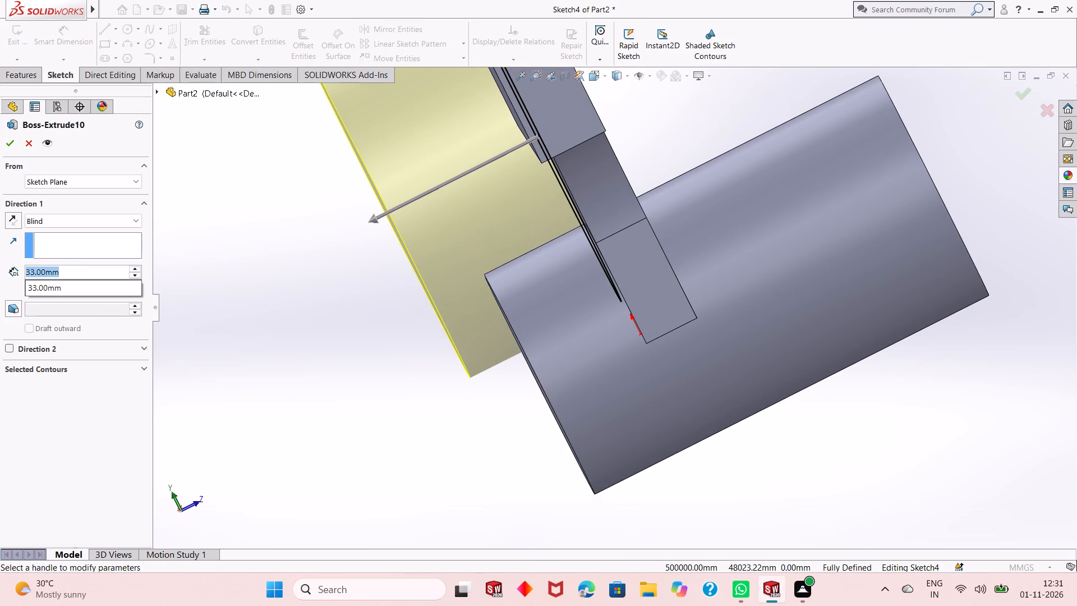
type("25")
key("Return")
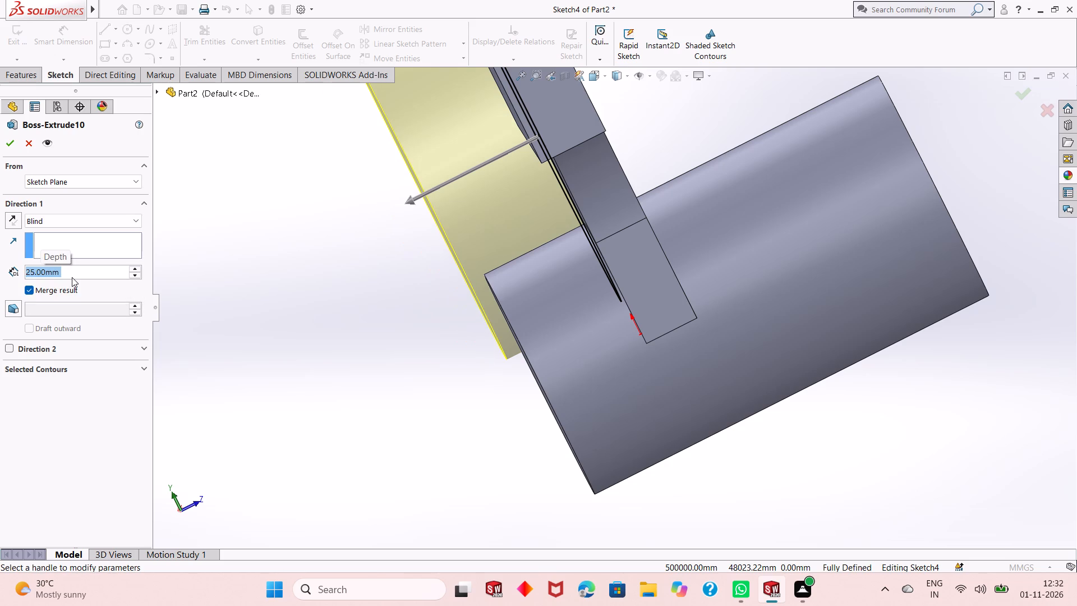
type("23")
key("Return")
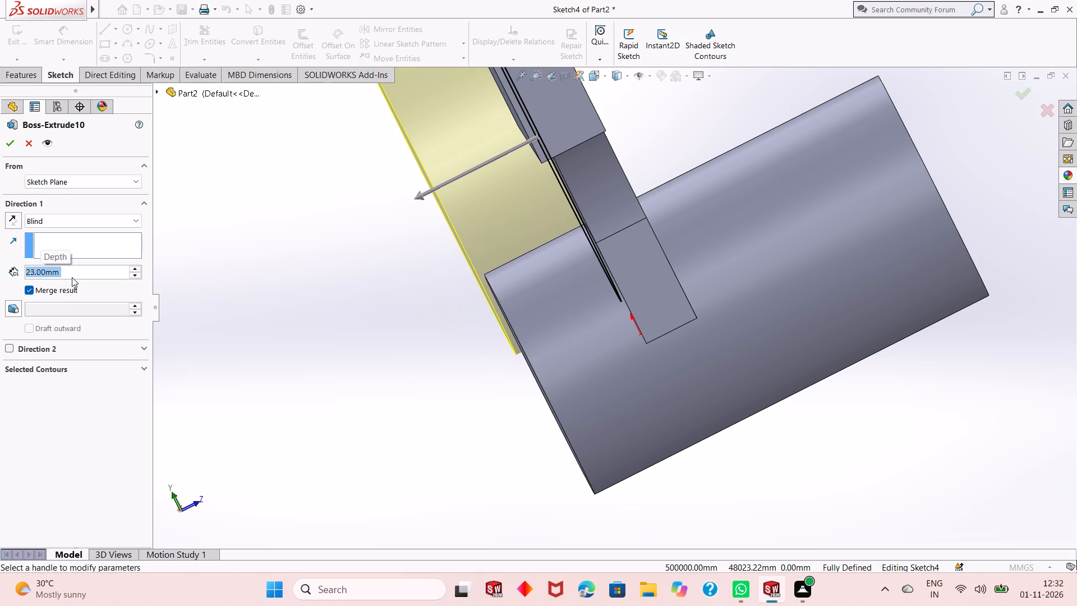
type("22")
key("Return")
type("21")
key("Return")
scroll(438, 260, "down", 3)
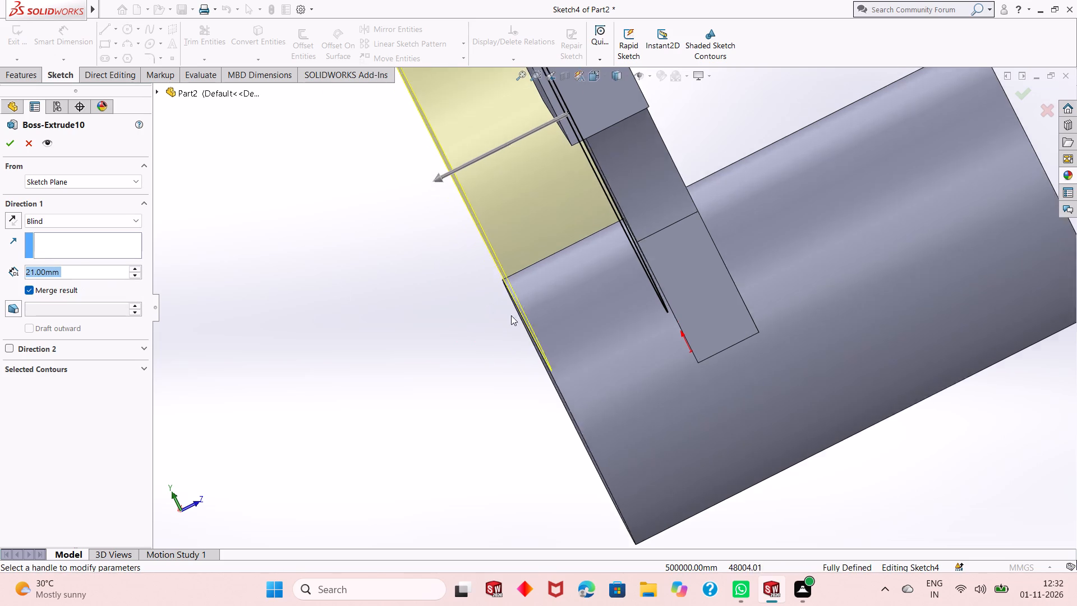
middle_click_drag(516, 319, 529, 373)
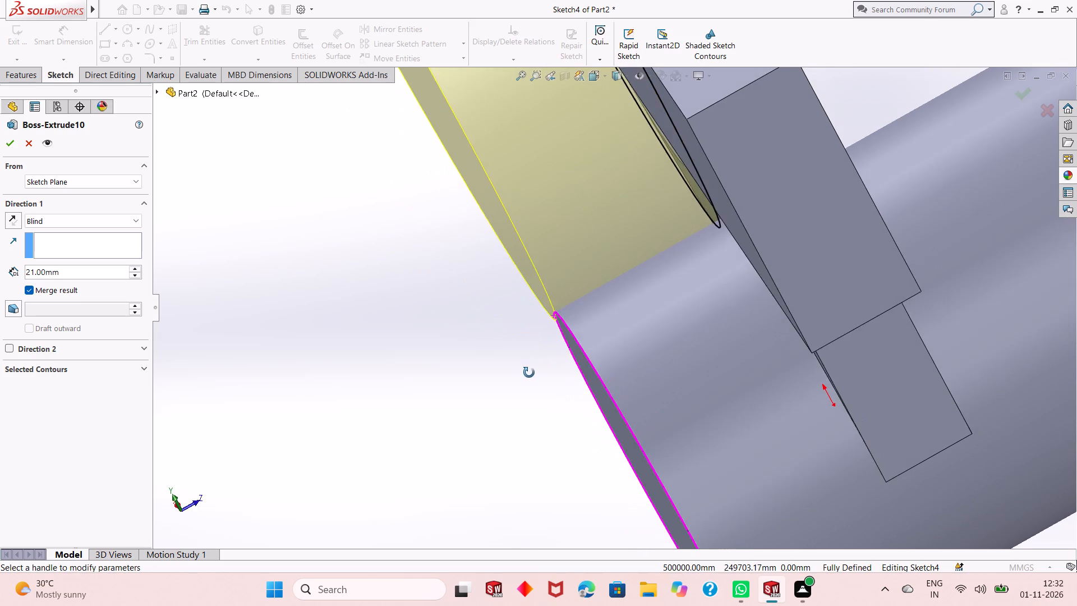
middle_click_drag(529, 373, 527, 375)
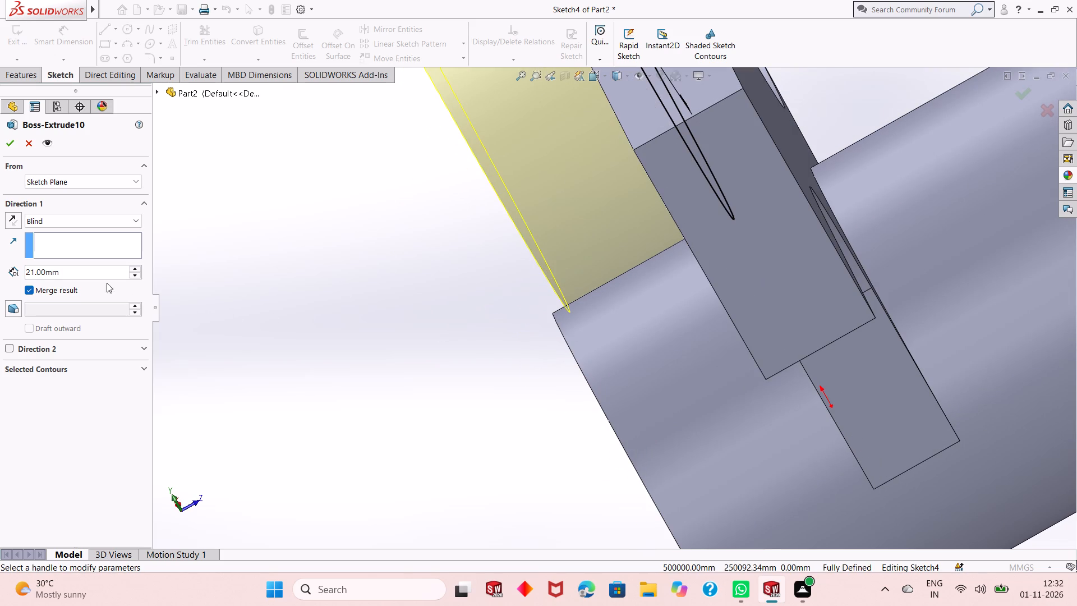
Try disc depths of 21.5 and 22 mm, set the depth to 22.5 mm, and check its alignment with the cylinder's end face.
double_click(90, 273)
type("21.5")
key("Return")
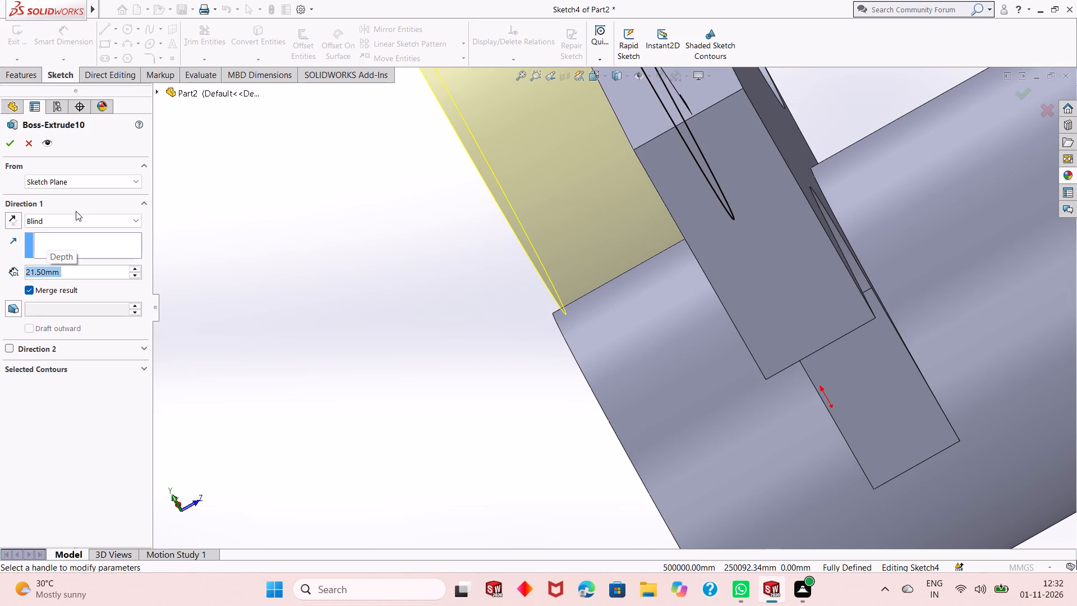
key("2")
key("2")
key("Return")
type("22")
key("period")
key("5")
key("Return")
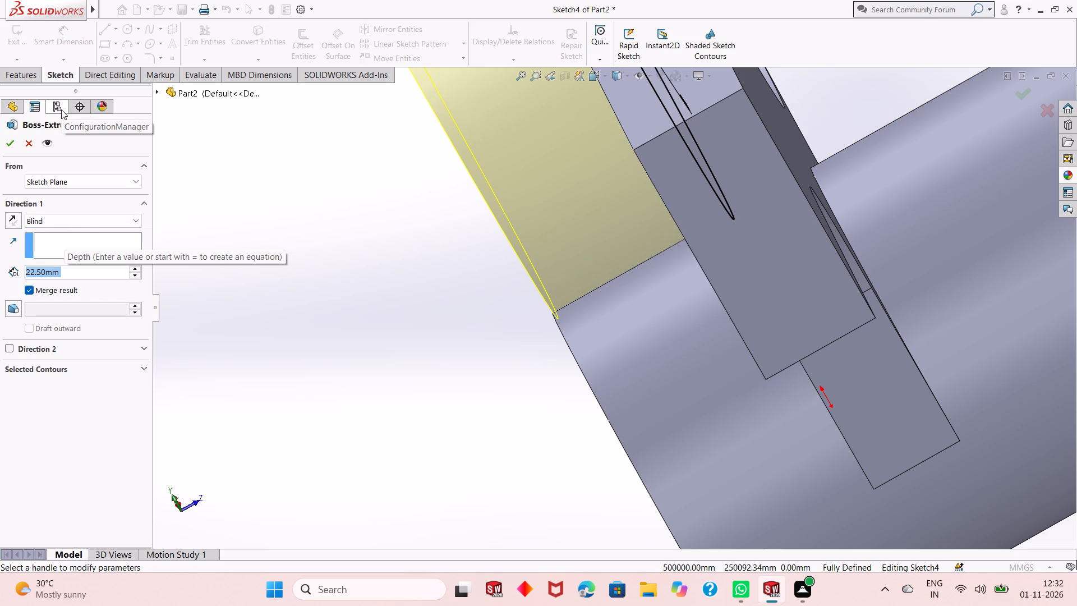
scroll(554, 302, "up", 3)
middle_click_drag(579, 391, 550, 363)
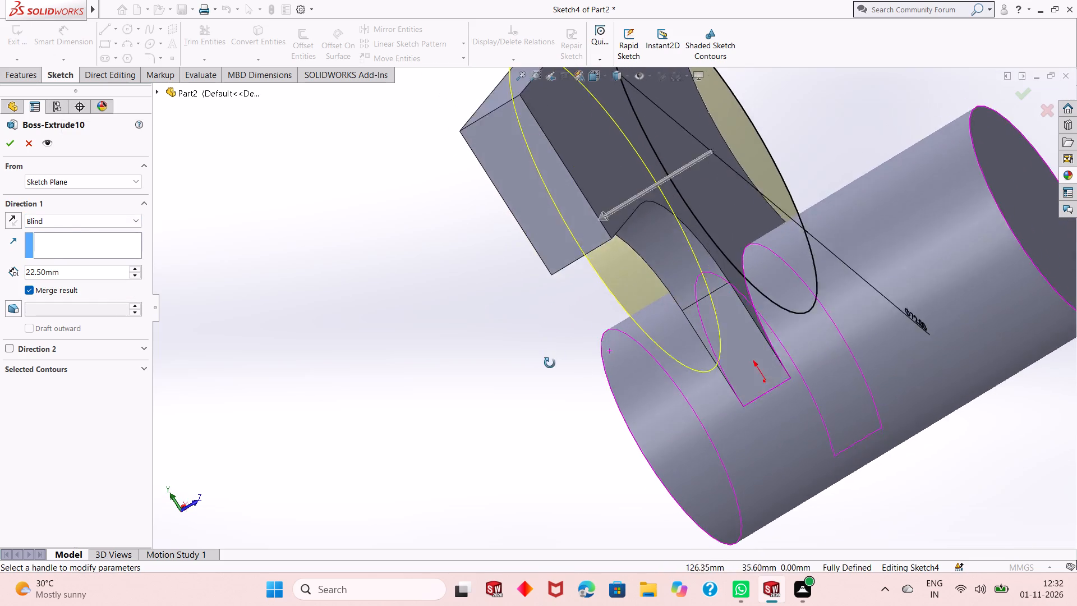
Examine how far the 72 mm disc's extrusion preview reaches compared with the cylinder's end face.
middle_click_drag(550, 363, 601, 467)
scroll(611, 402, "up", 3)
scroll(541, 403, "up", 2)
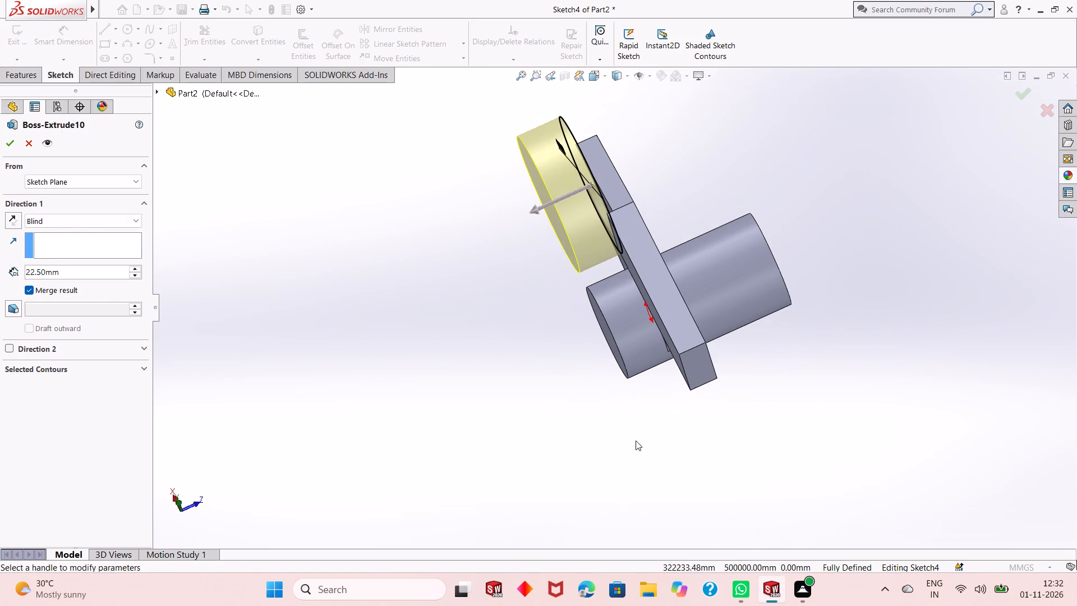
middle_click_drag(636, 440, 610, 269)
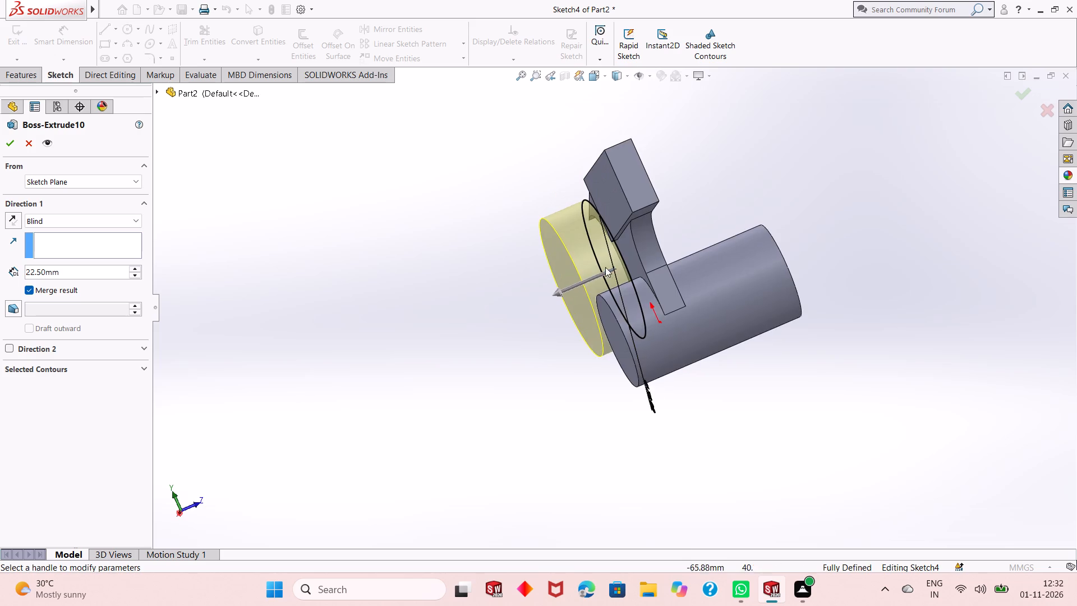
scroll(592, 297, "down", 7)
middle_click_drag(618, 383, 614, 431)
scroll(614, 431, "up", 3)
middle_click_drag(622, 352, 622, 361)
scroll(635, 308, "down", 4)
middle_click_drag(564, 315, 561, 326)
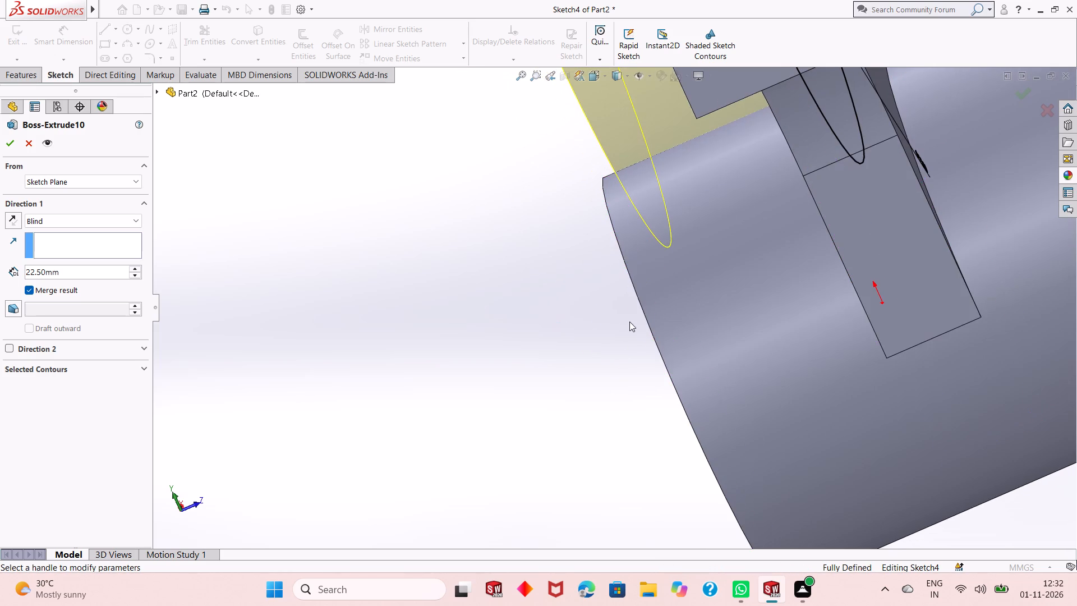
scroll(629, 322, "up", 9)
middle_click_drag(646, 236, 693, 346)
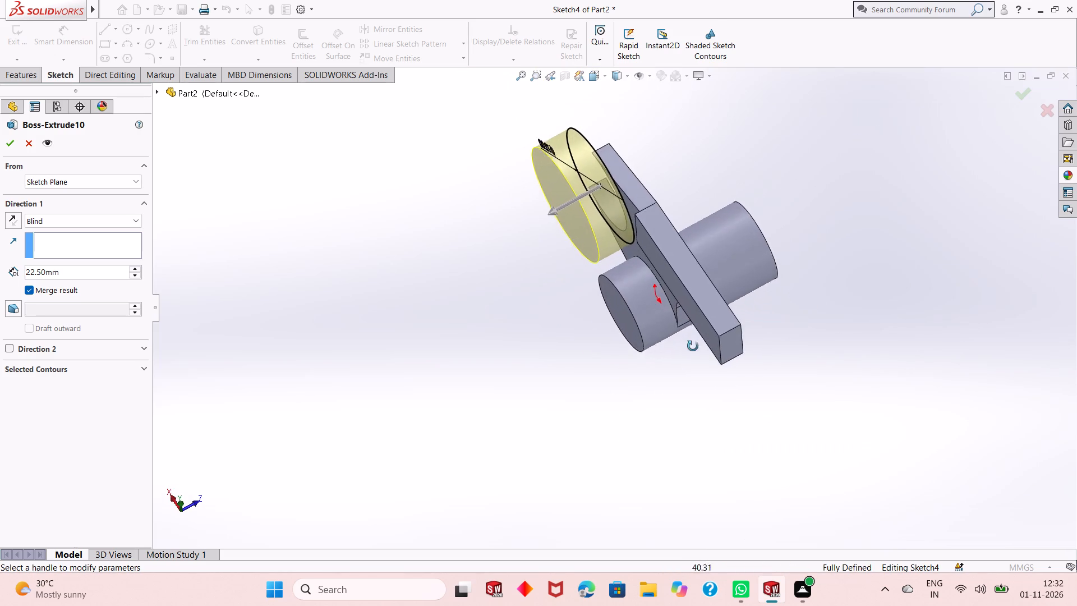
middle_click_drag(693, 346, 684, 377)
scroll(632, 259, "down", 2)
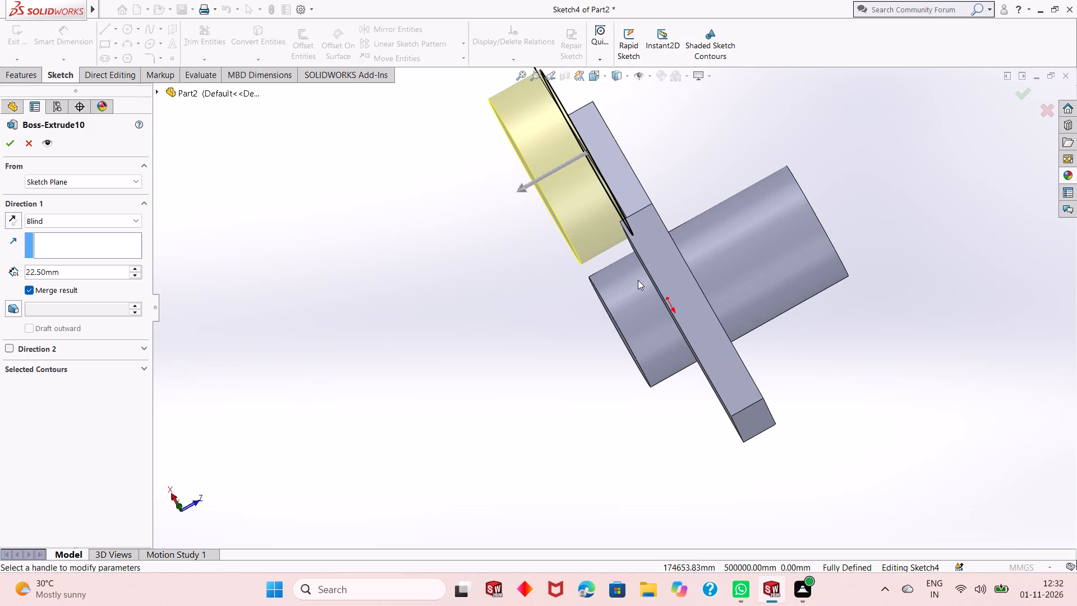
scroll(537, 235, "down", 4)
scroll(690, 330, "down", 2)
scroll(647, 302, "down", 4)
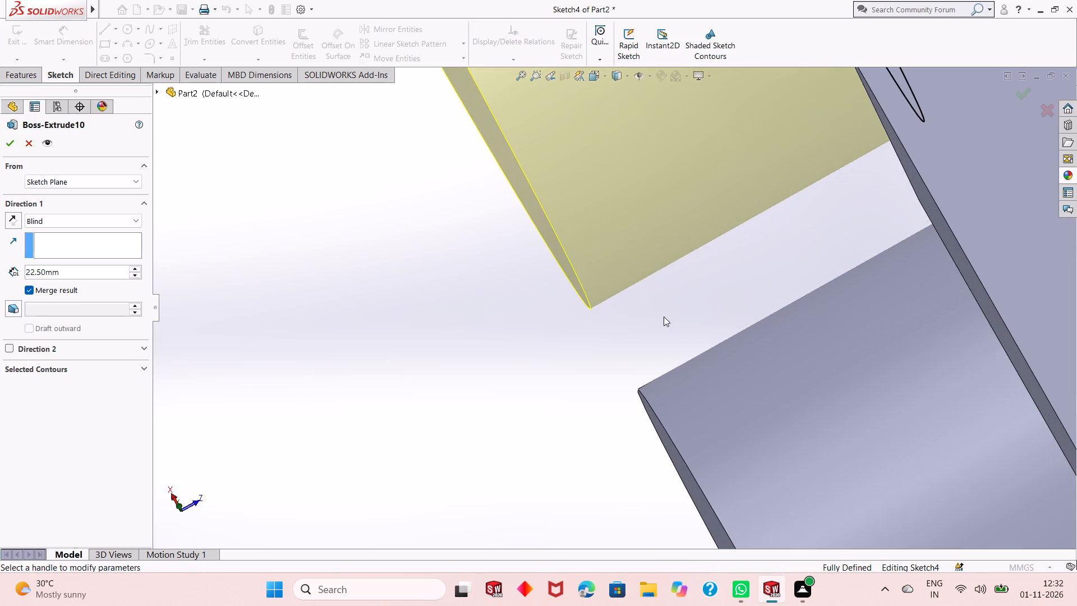
scroll(673, 358, "down", 3)
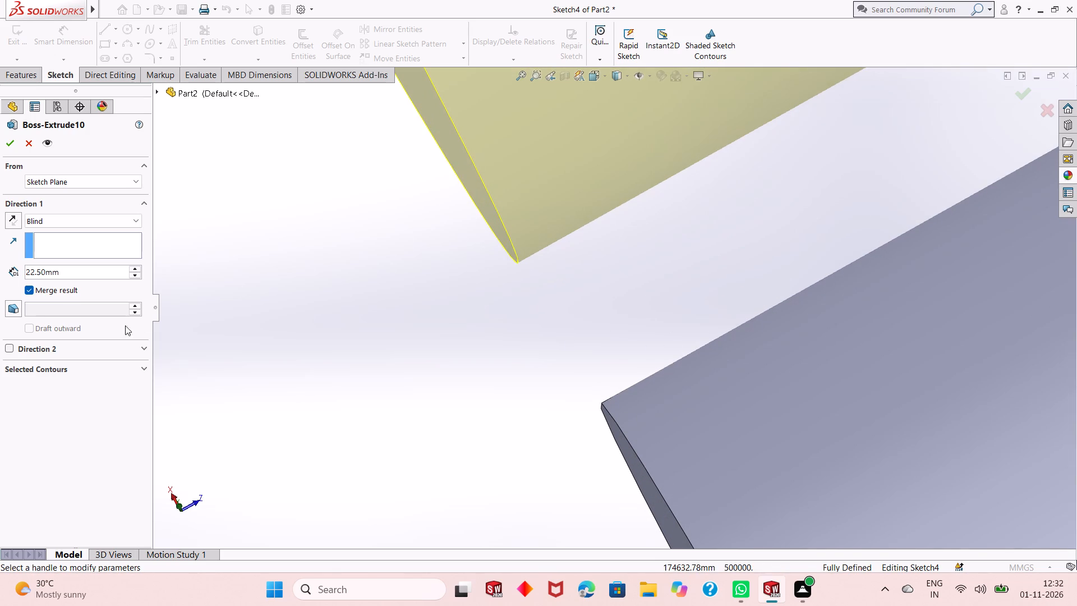
Set the 72 mm disc's extrusion depth to 23 mm and accept the feature.
double_click(65, 273)
type("23")
key("Return")
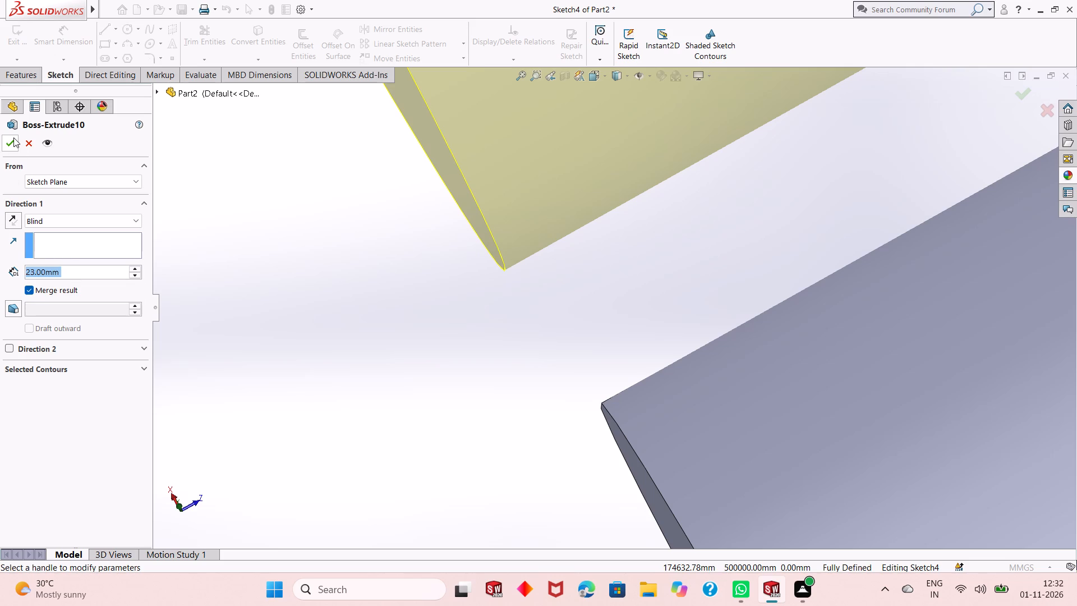
left_click(12, 137)
Examine the arm's back side where it meets the 72 mm disc and the cylinder.
scroll(422, 373, "up", 3)
scroll(539, 430, "up", 8)
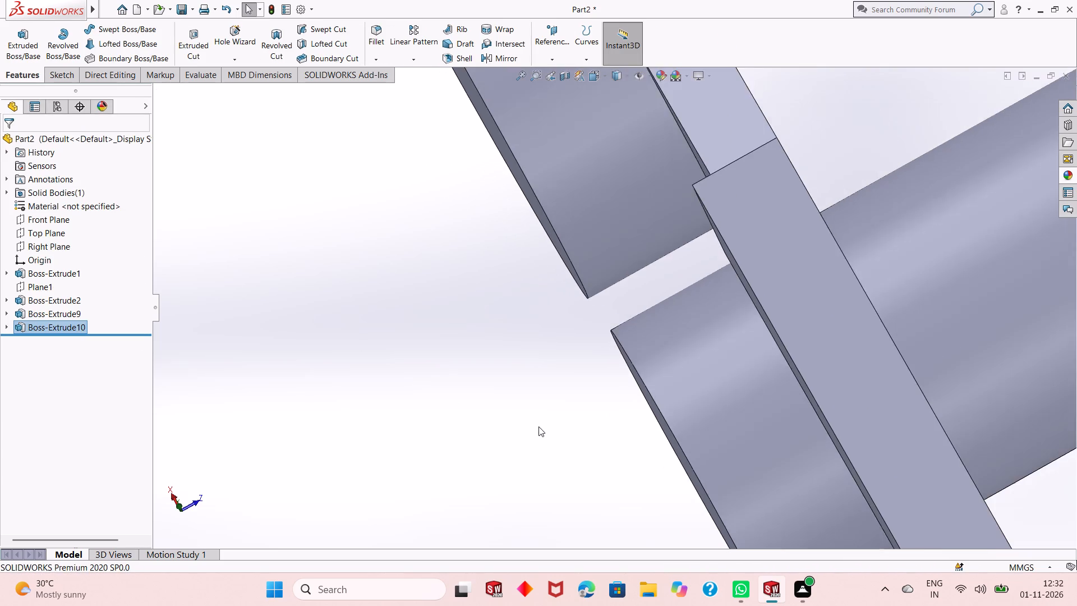
scroll(538, 426, "up", 1)
middle_click_drag(555, 415, 484, 391)
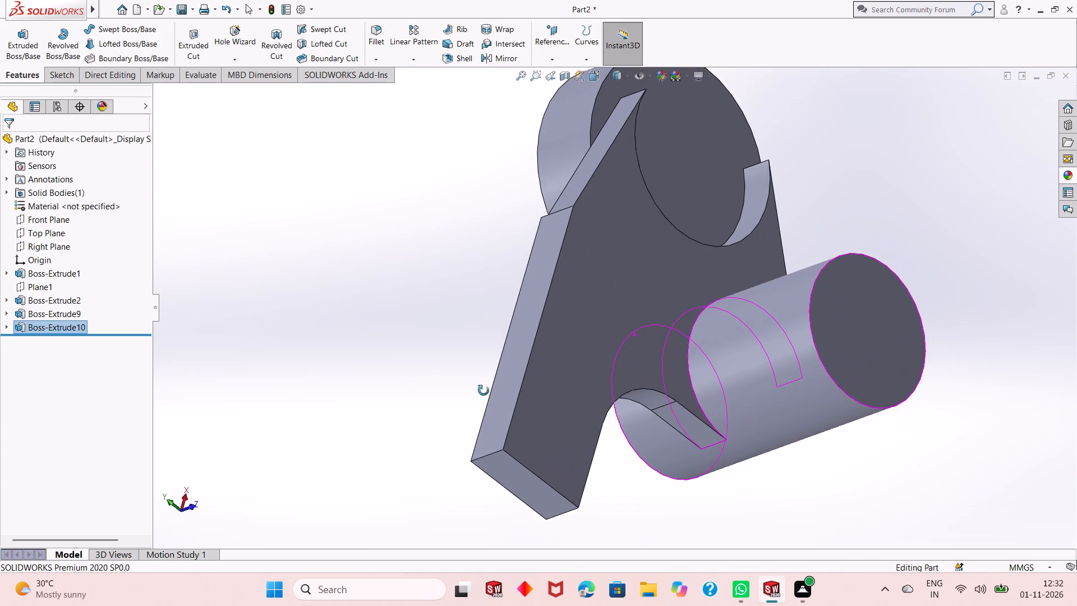
middle_click_drag(484, 391, 503, 372)
scroll(639, 266, "up", 2)
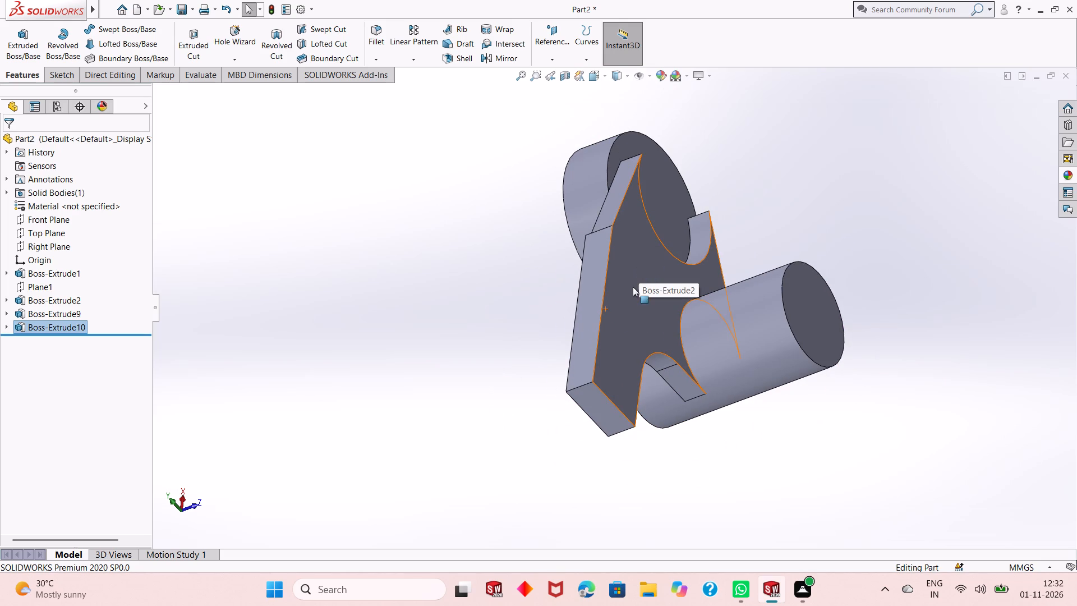
middle_click_drag(655, 212, 633, 238)
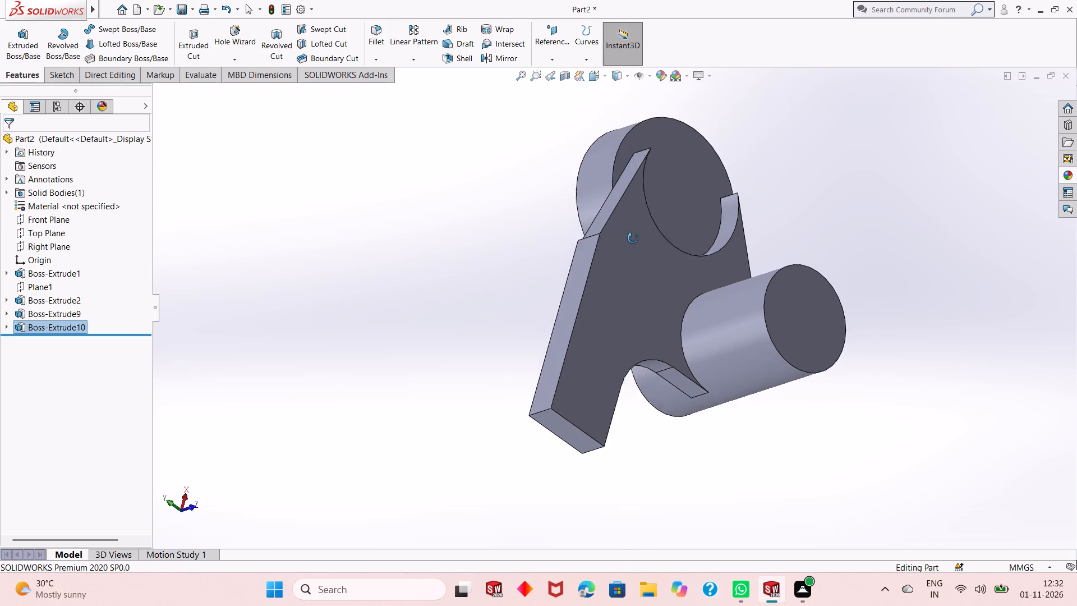
middle_click_drag(633, 238, 538, 270)
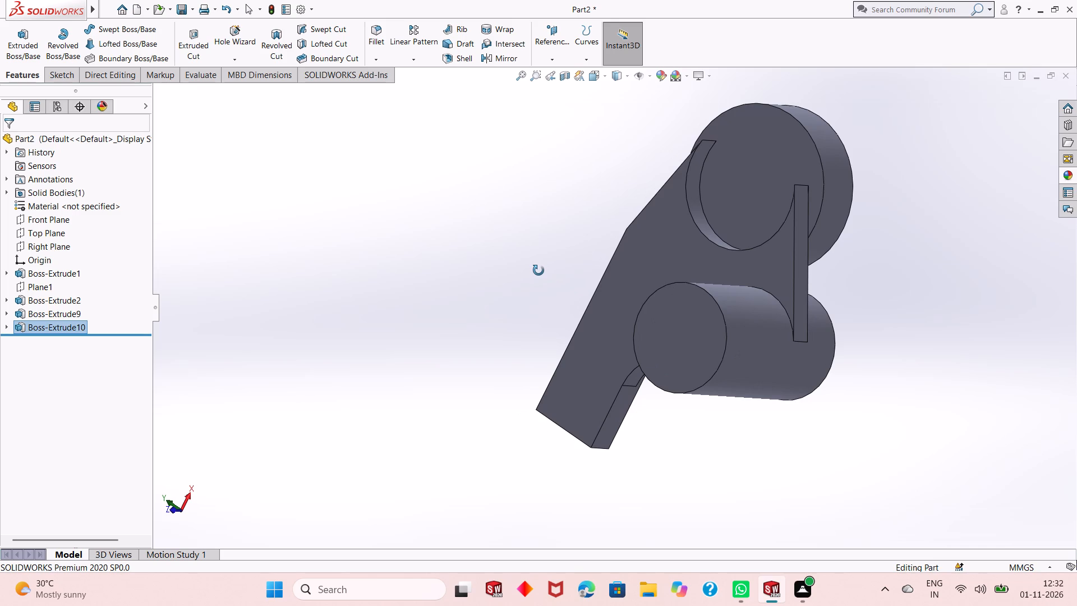
middle_click_drag(538, 270, 646, 224)
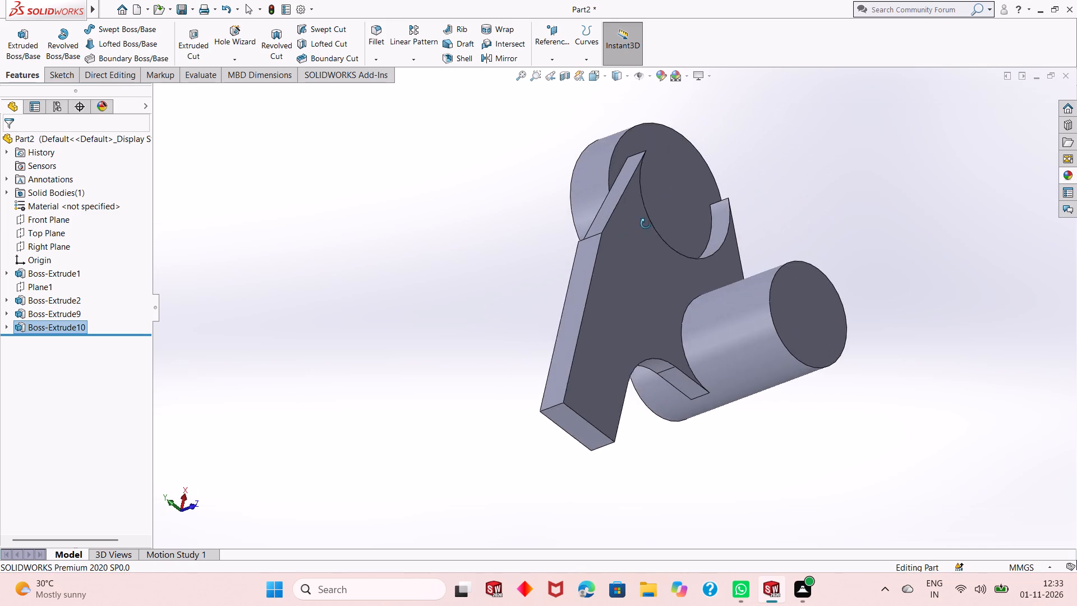
middle_click_drag(646, 224, 650, 188)
middle_click_drag(611, 241, 551, 281)
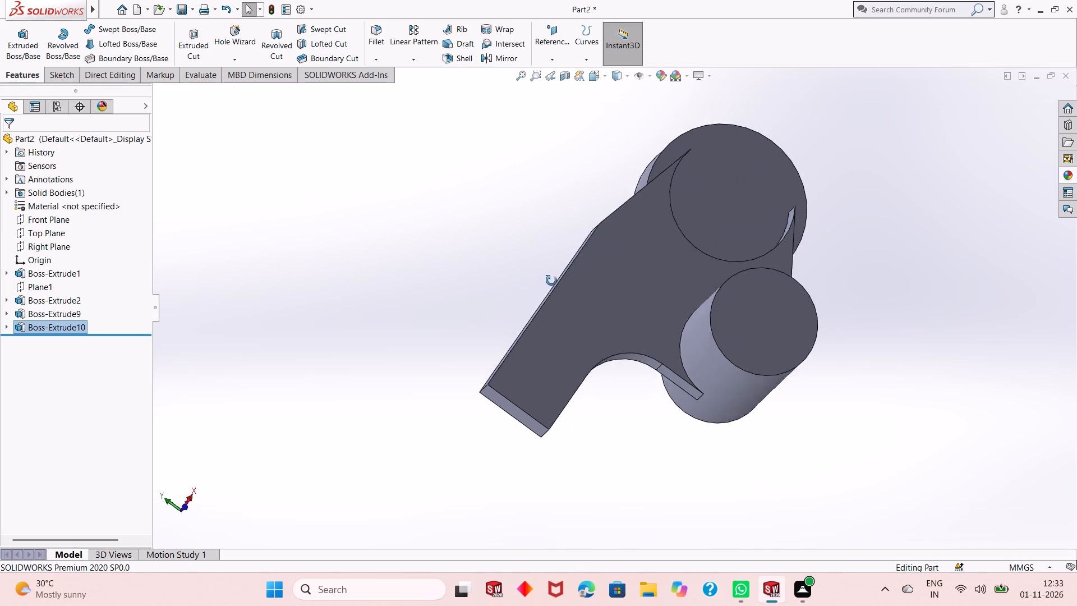
middle_click_drag(551, 281, 542, 286)
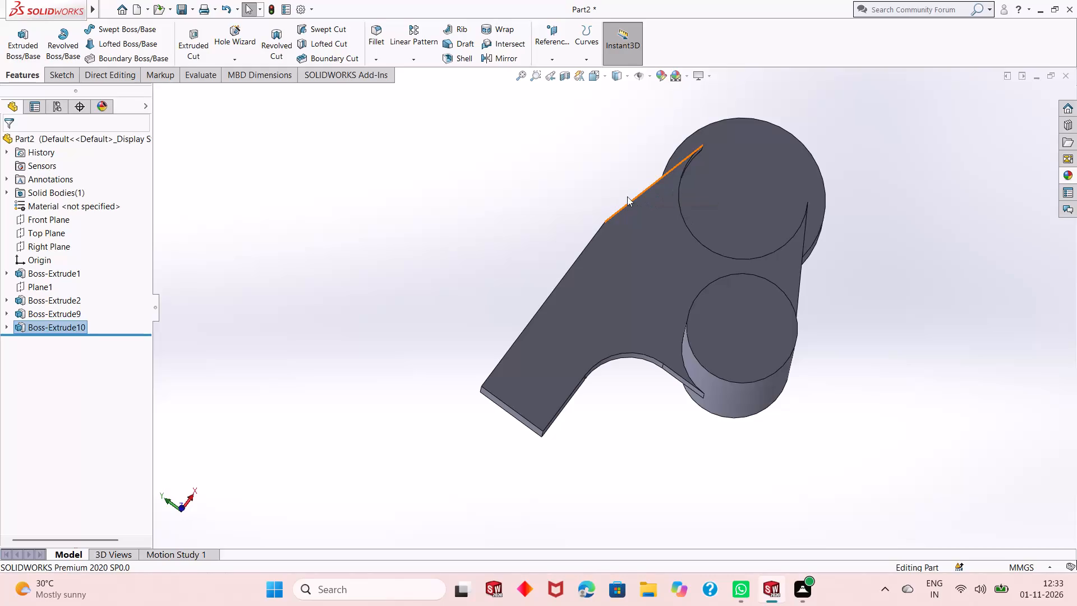
Extrude Sketch2's outer region between the 56 mm and 72 mm circles in the reversed direction, up to the 72 mm disc's face, merged with the body.
left_click(25, 44)
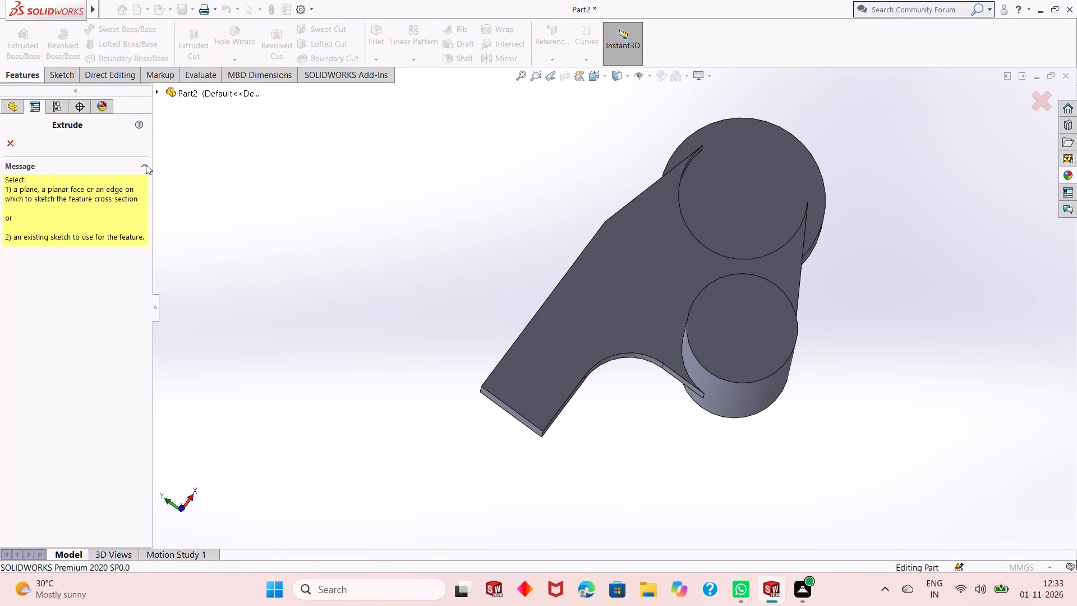
left_click(163, 95)
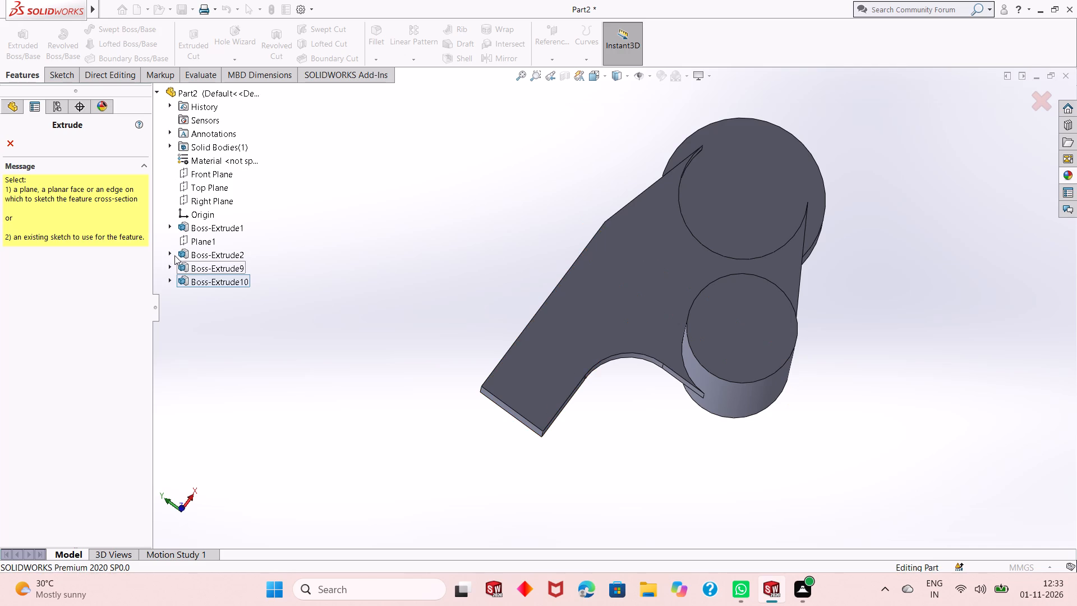
left_click(172, 253)
left_click(208, 267)
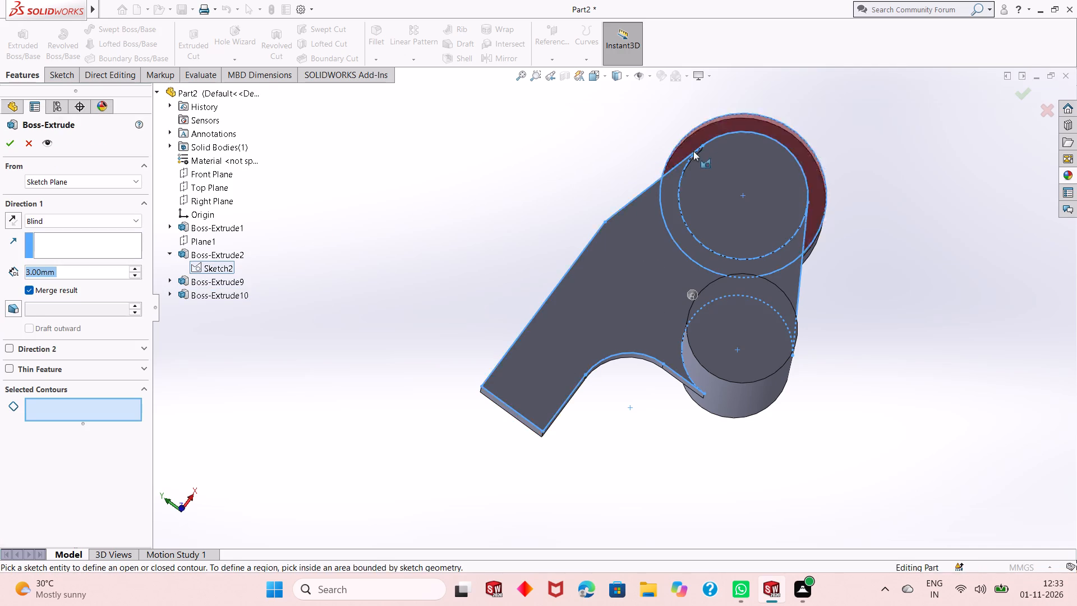
scroll(713, 137, "down", 2)
middle_click_drag(670, 190, 693, 210)
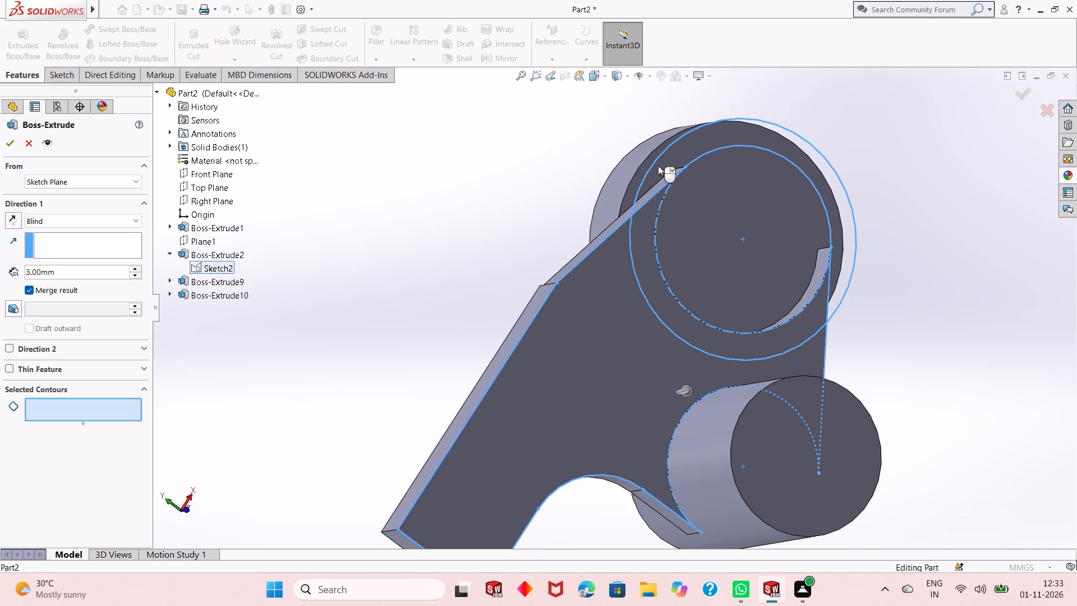
left_click(658, 166)
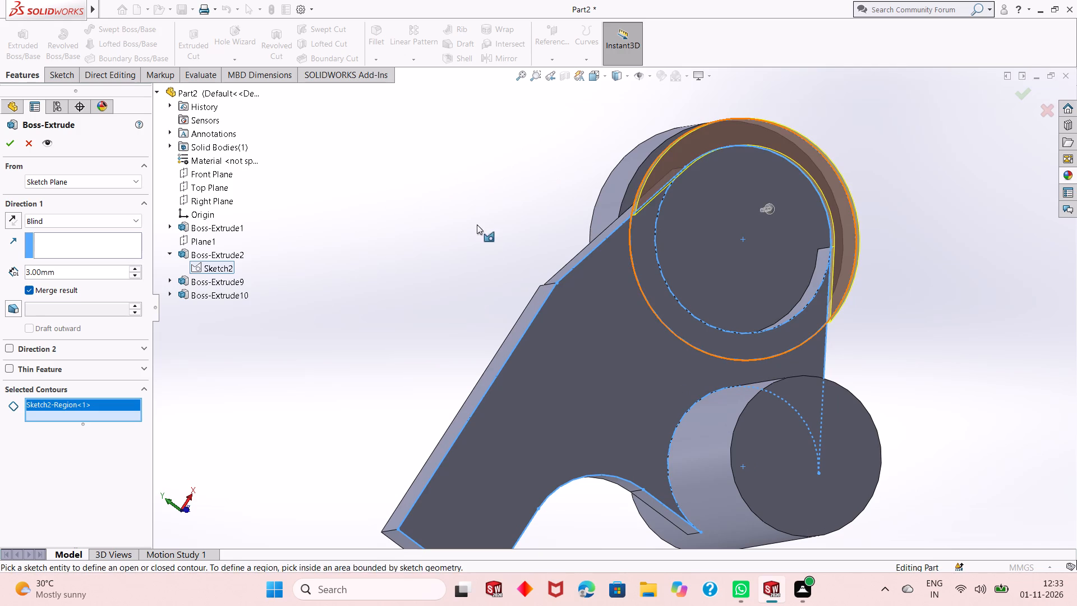
middle_click_drag(481, 228, 507, 247)
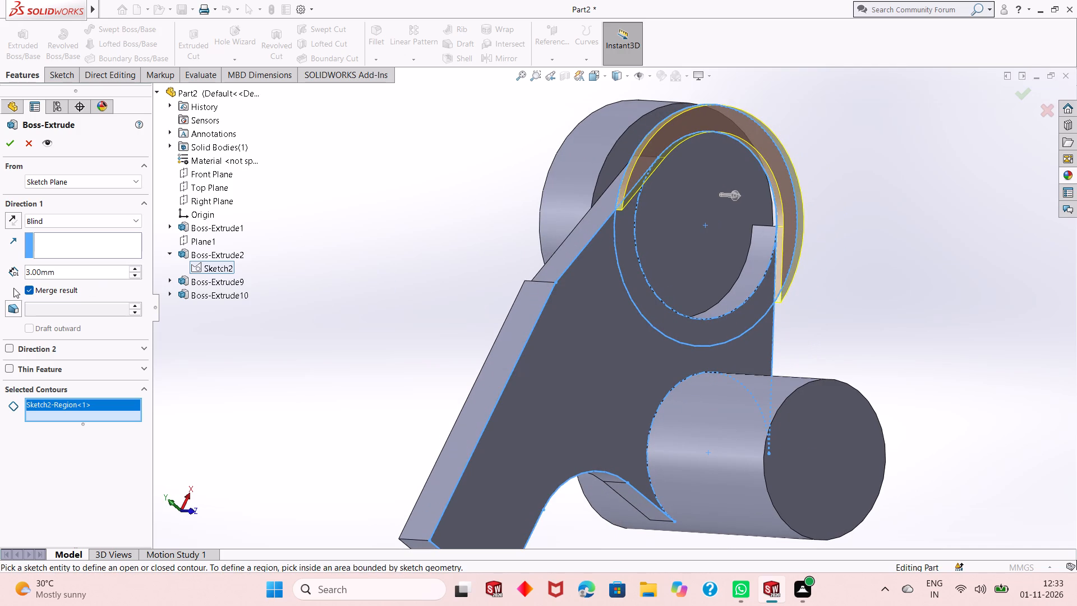
left_click(11, 222)
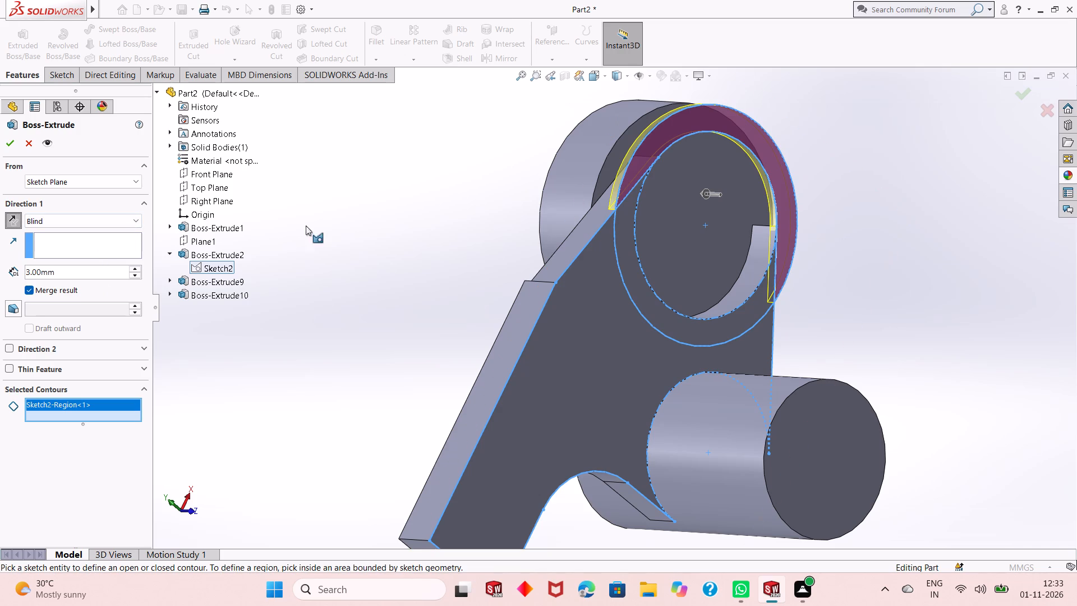
left_click(56, 224)
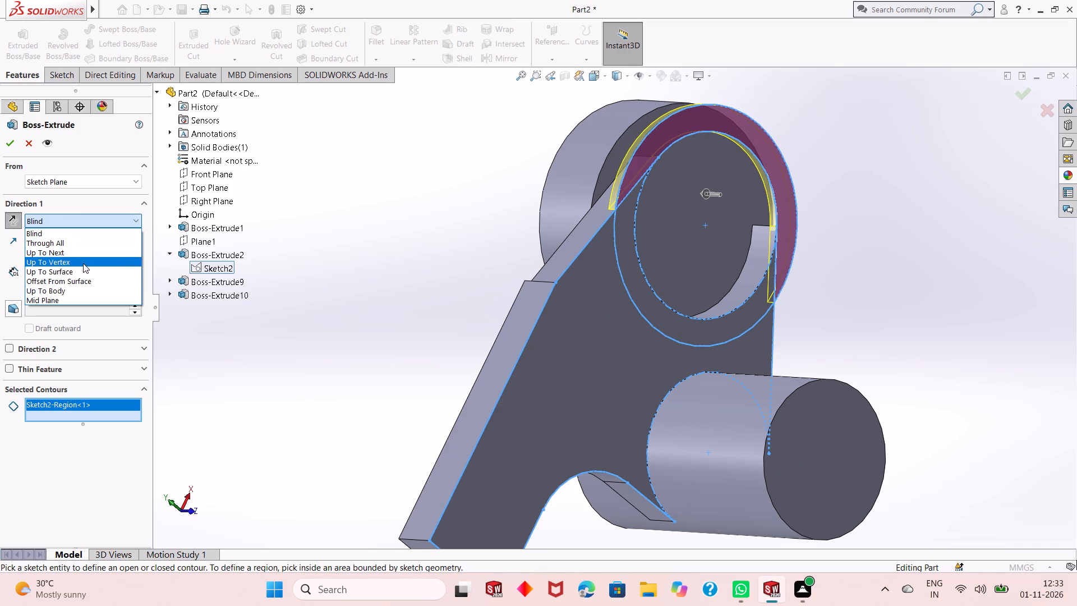
left_click(85, 267)
left_click(617, 164)
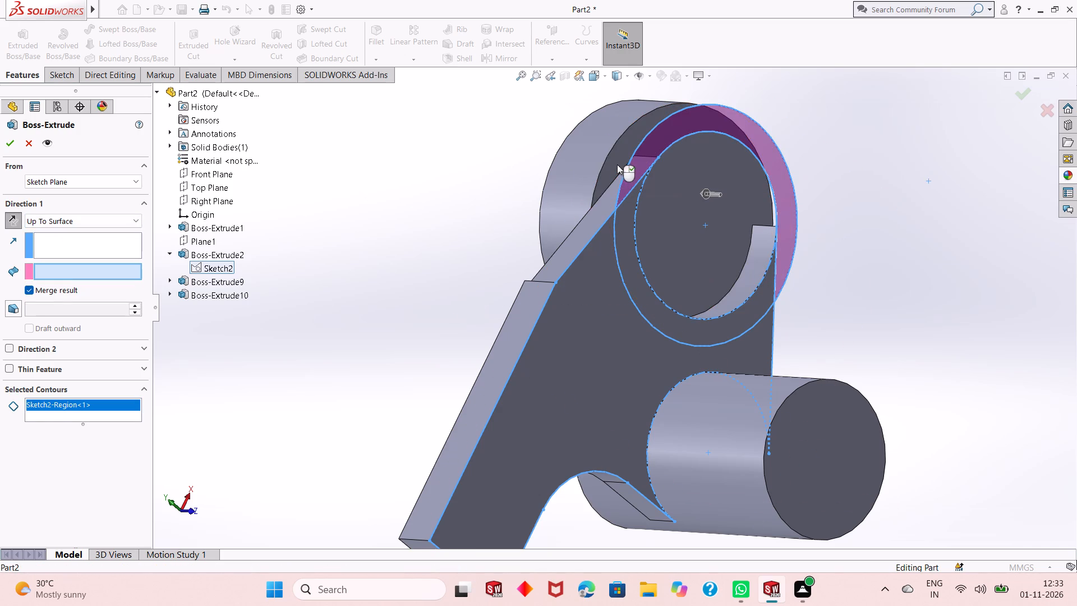
left_click(6, 141)
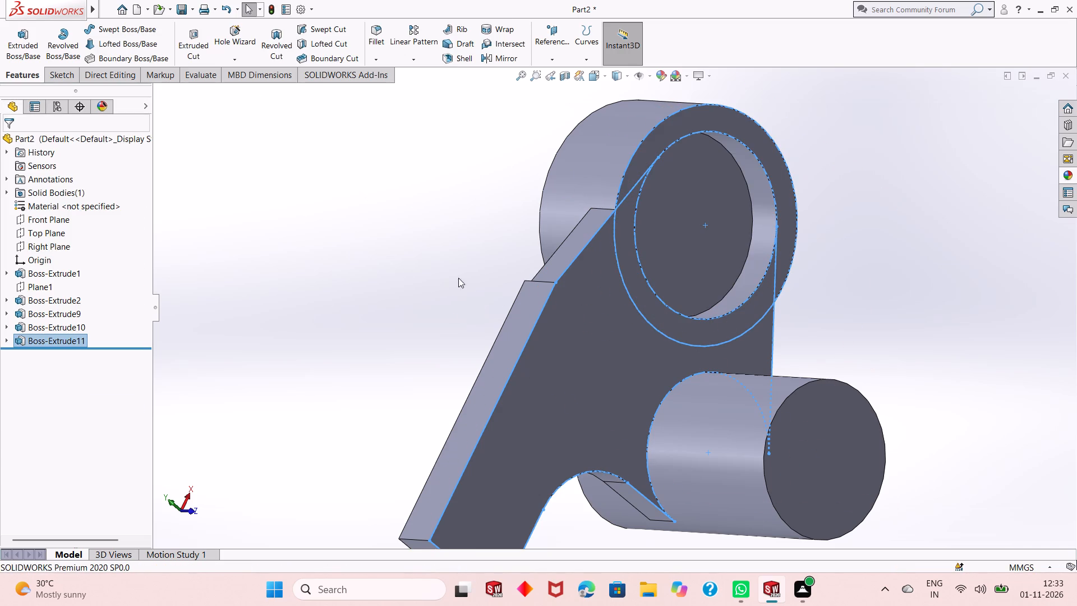
left_click(375, 260)
Open the arm's Sketch2 face-on, examine its 56 mm and 72 mm circles and dimensions, and exit the sketch to inspect the part.
middle_click_drag(514, 273, 518, 253)
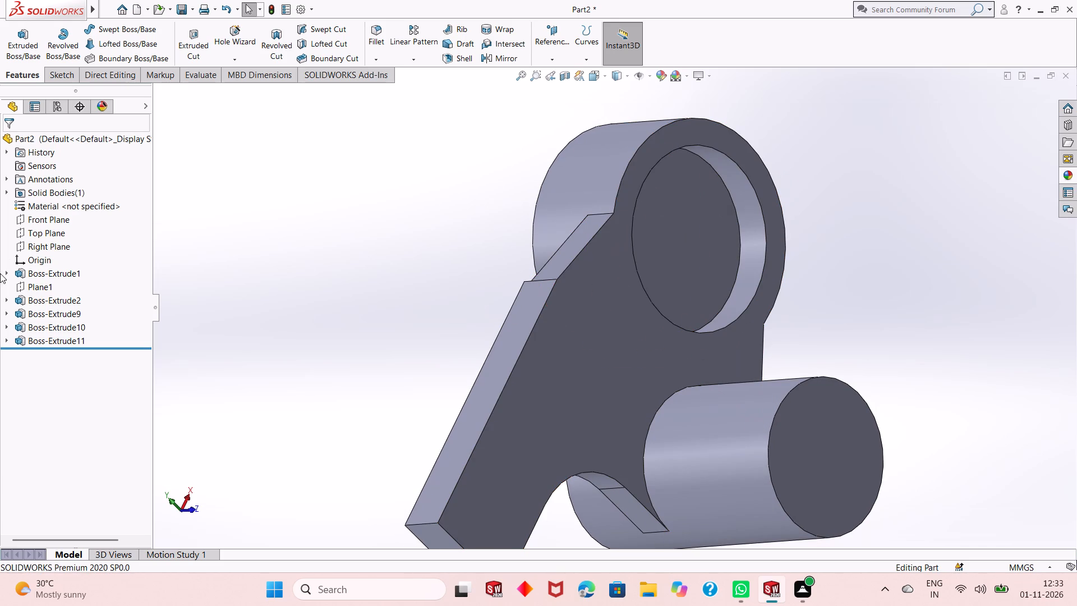
left_click(6, 297)
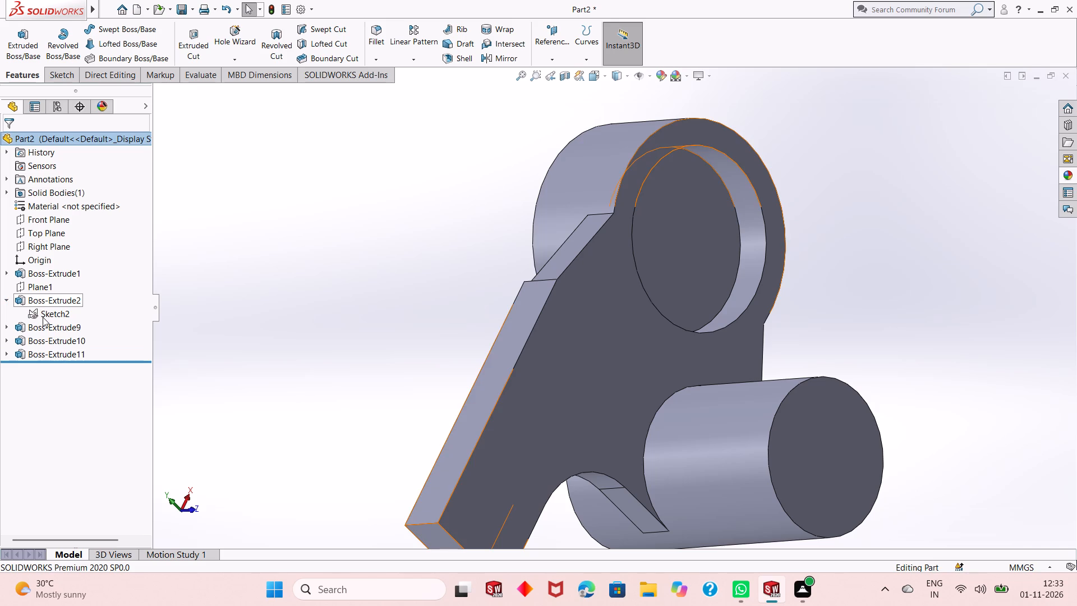
left_click(43, 317)
left_click(57, 285)
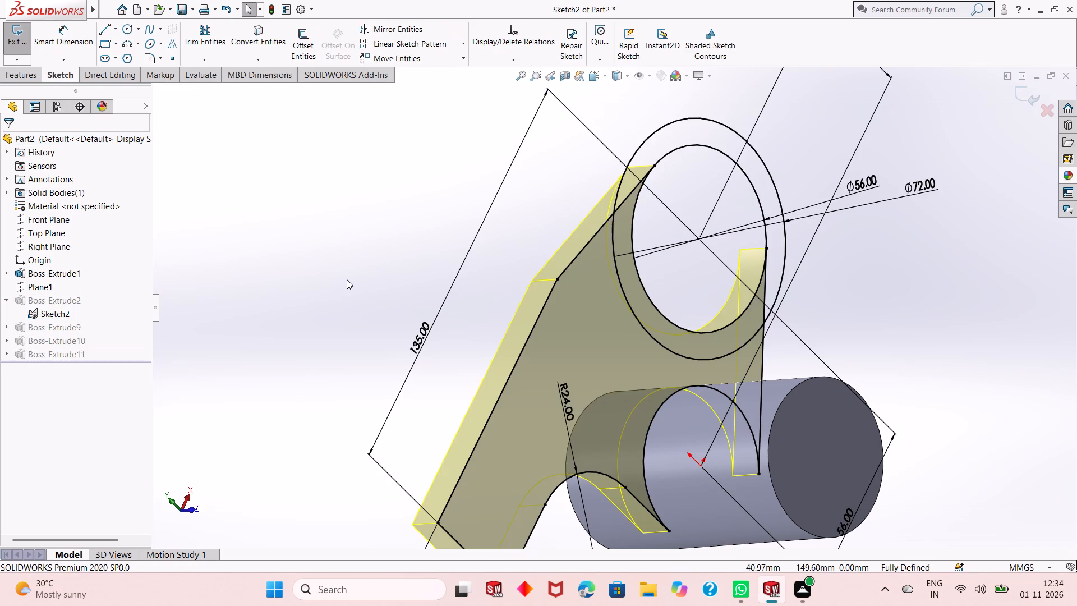
key("ctrl+8")
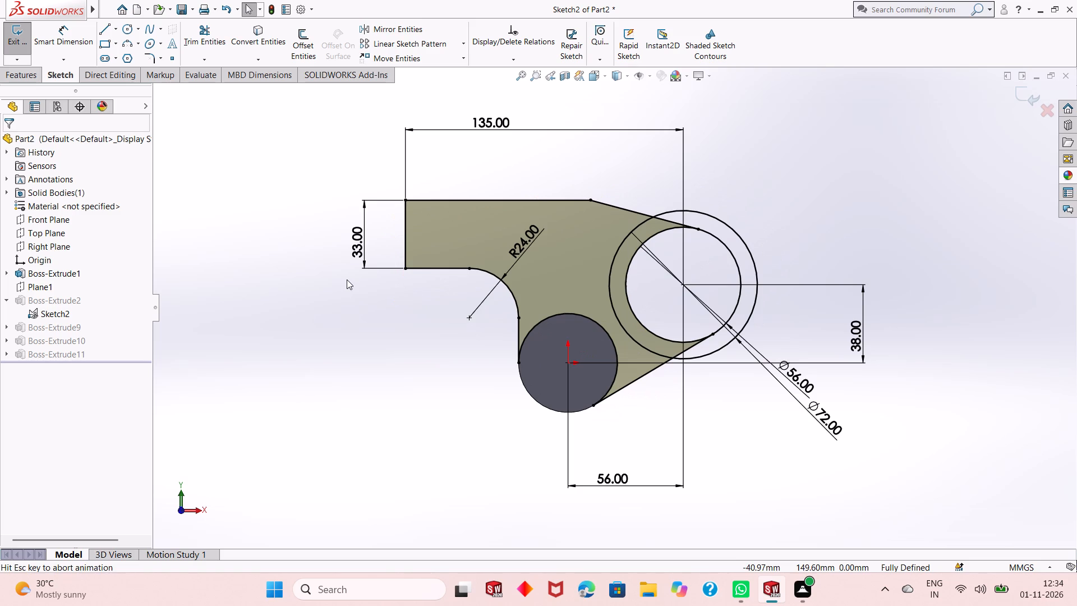
scroll(716, 221, "down", 1)
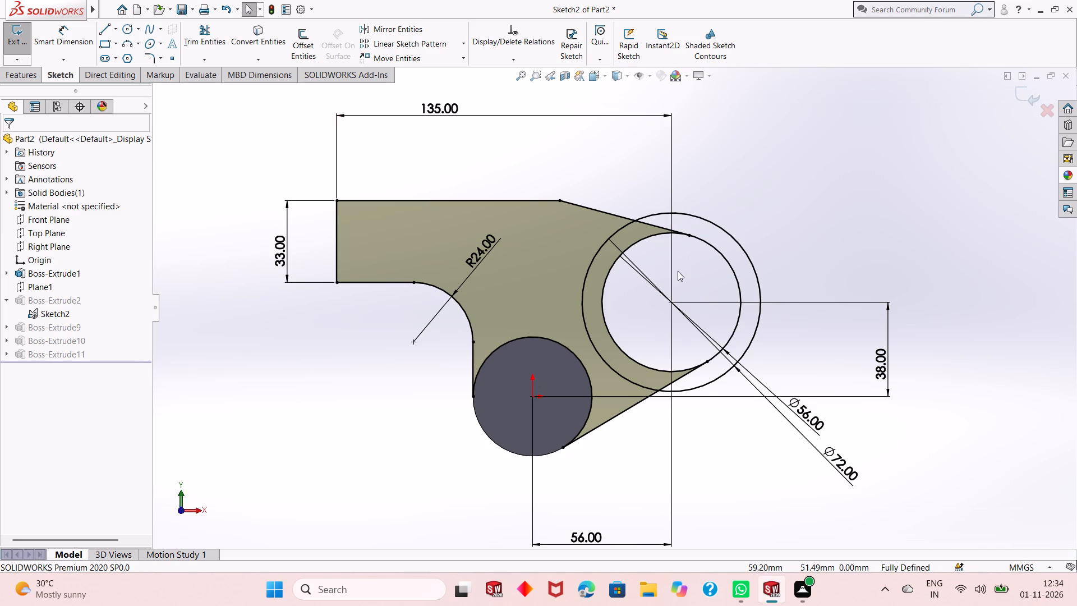
scroll(678, 271, "down", 4)
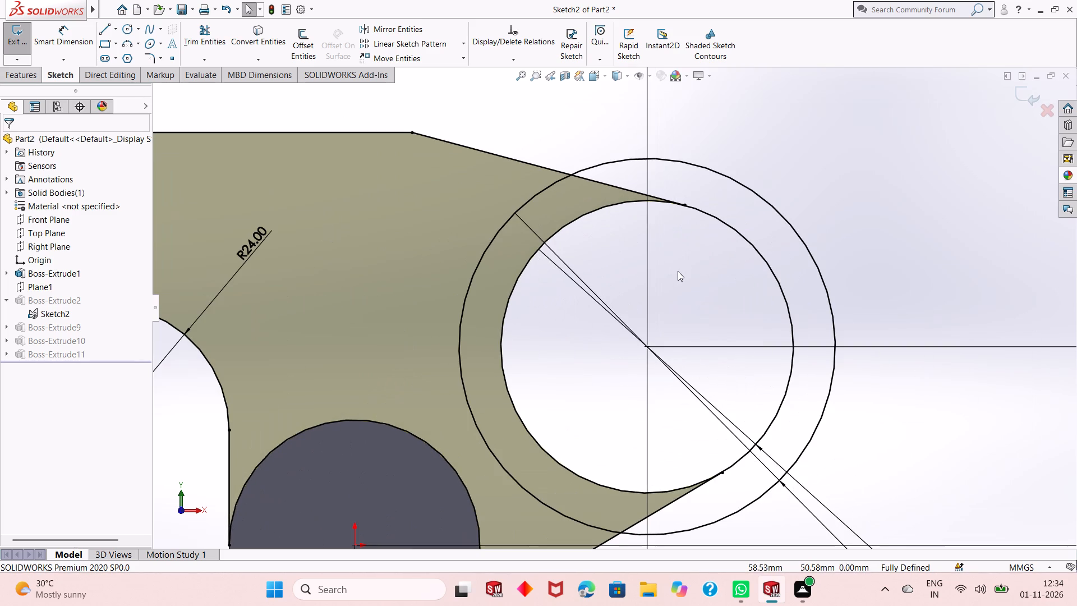
scroll(676, 318, "up", 3)
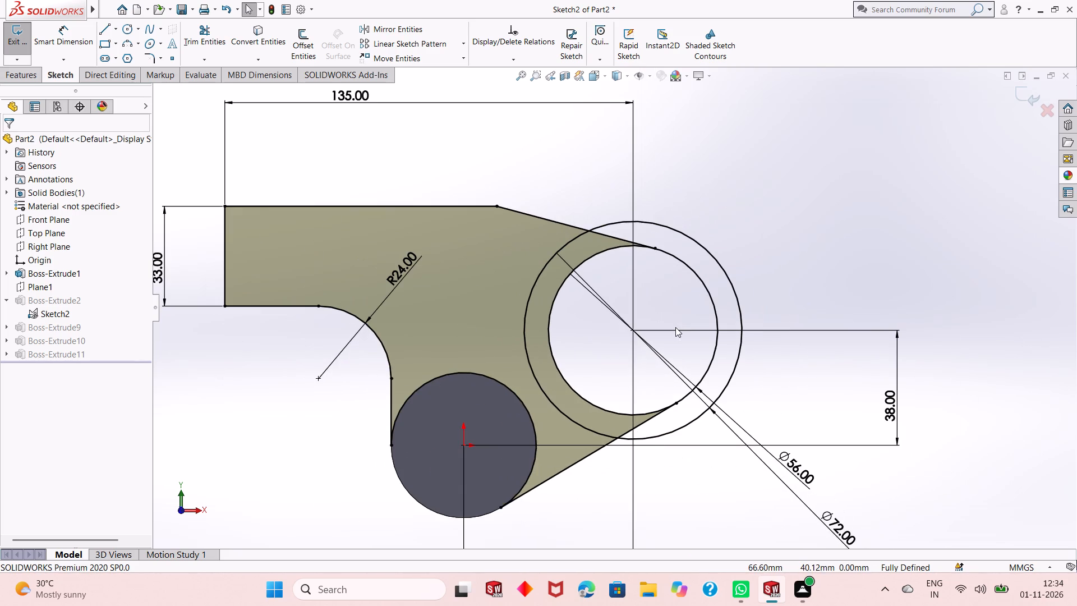
left_click(1020, 99)
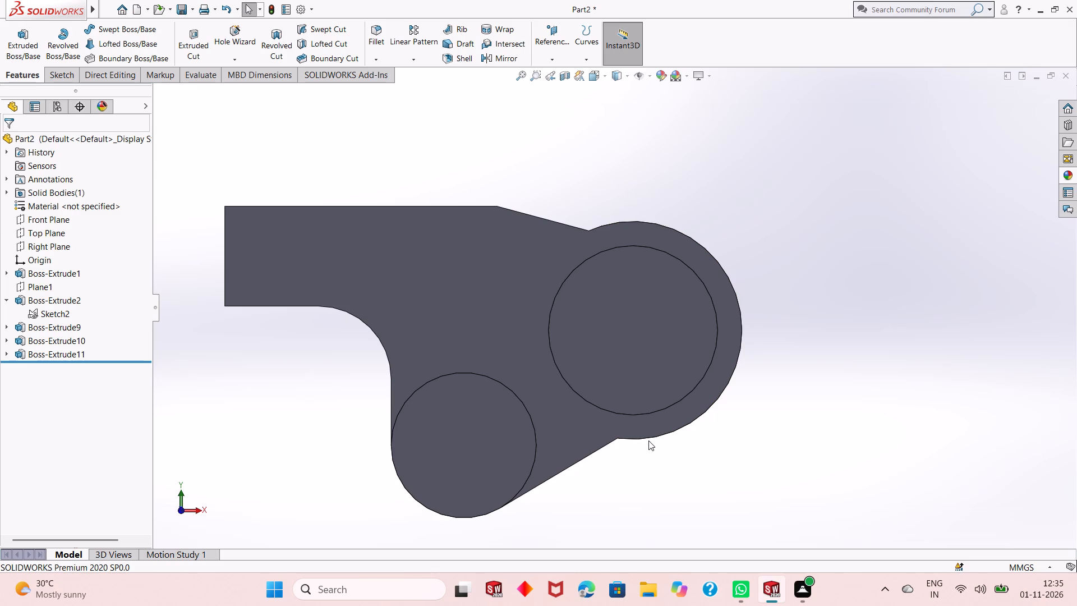
middle_click_drag(618, 398, 633, 418)
scroll(564, 240, "down", 2)
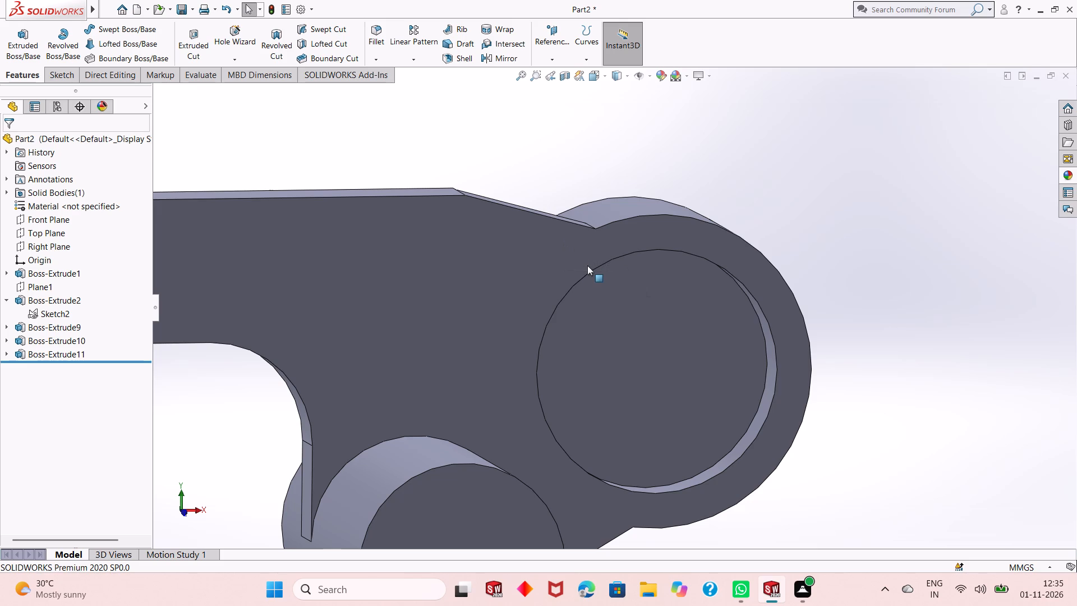
Reopen the arm's Sketch2 and delete the upper and lower slanted lines that end on the 56 mm circle.
scroll(494, 438, "up", 1)
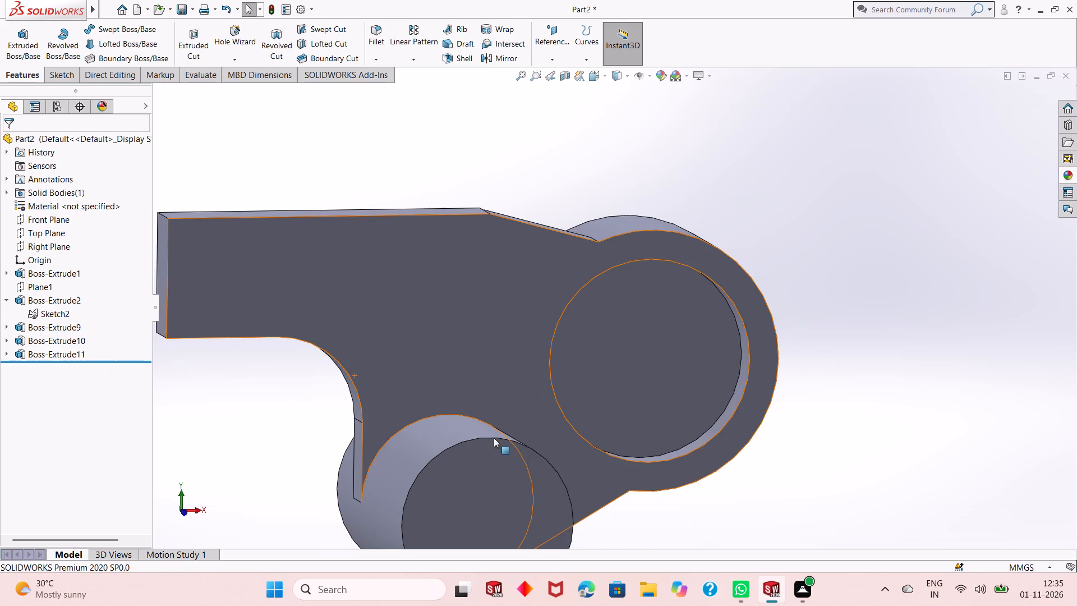
left_click(31, 311)
right_click(46, 313)
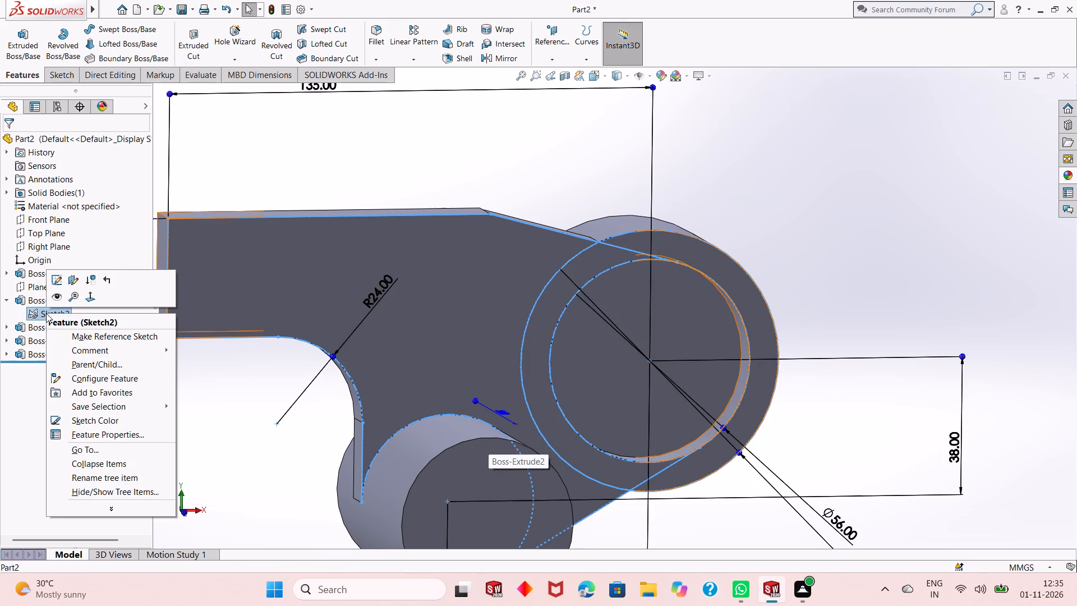
left_click(55, 279)
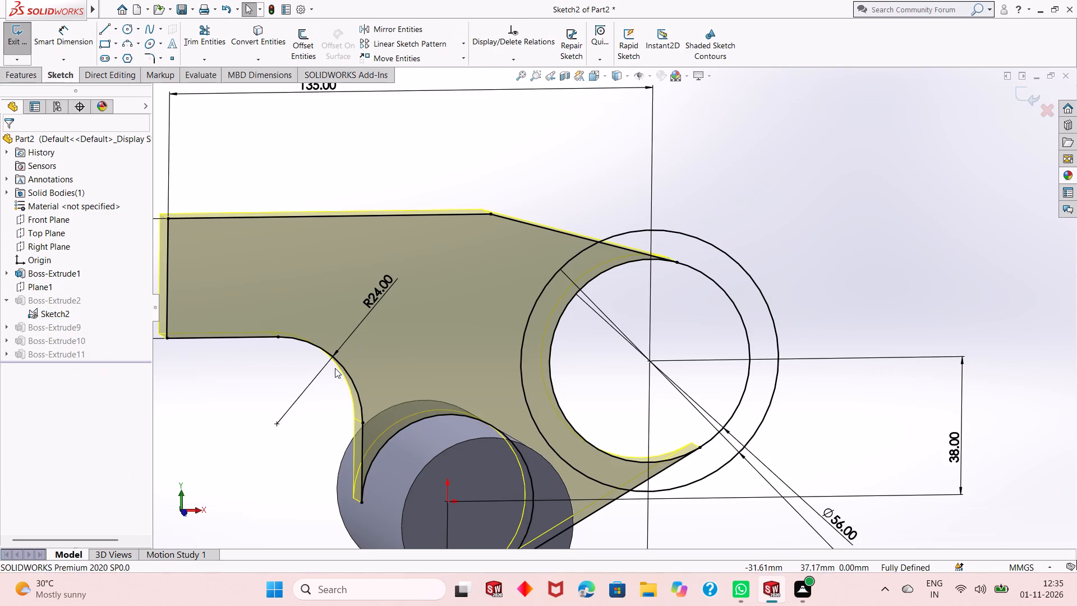
key("ctrl+8")
scroll(760, 176, "down", 1)
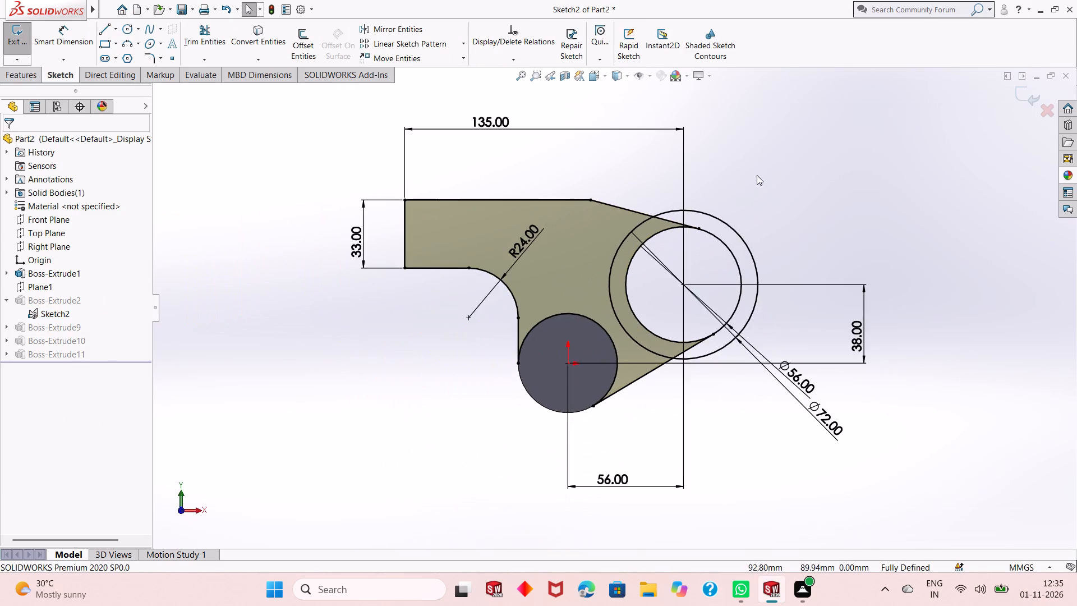
scroll(757, 175, "down", 2)
scroll(541, 251, "down", 1)
scroll(533, 260, "up", 2)
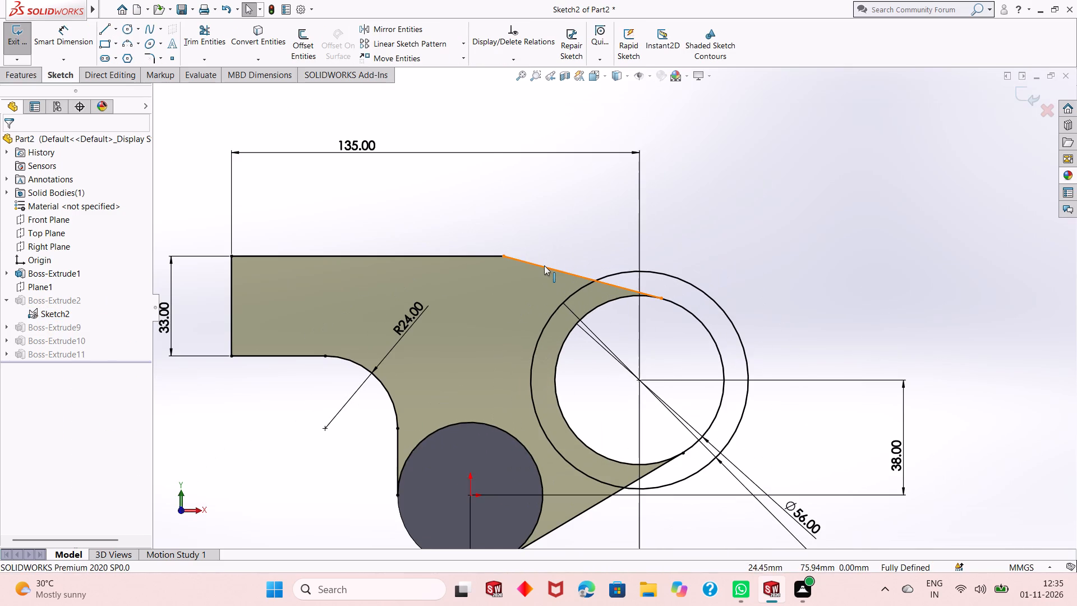
left_click(545, 267)
right_click(715, 204)
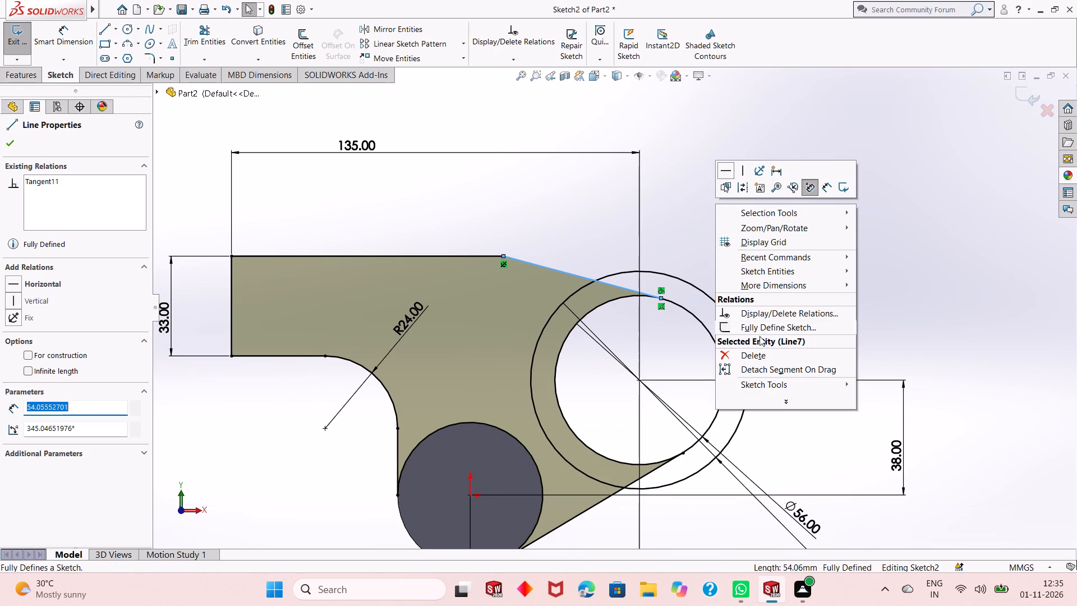
left_click(760, 346)
left_click(754, 347)
left_click(754, 351)
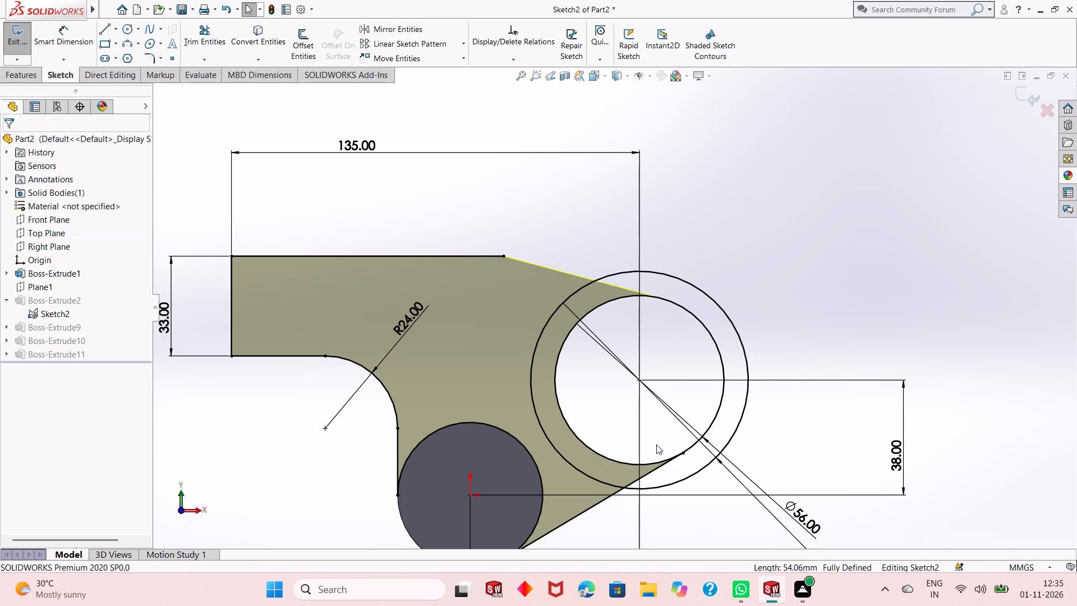
left_click(574, 517)
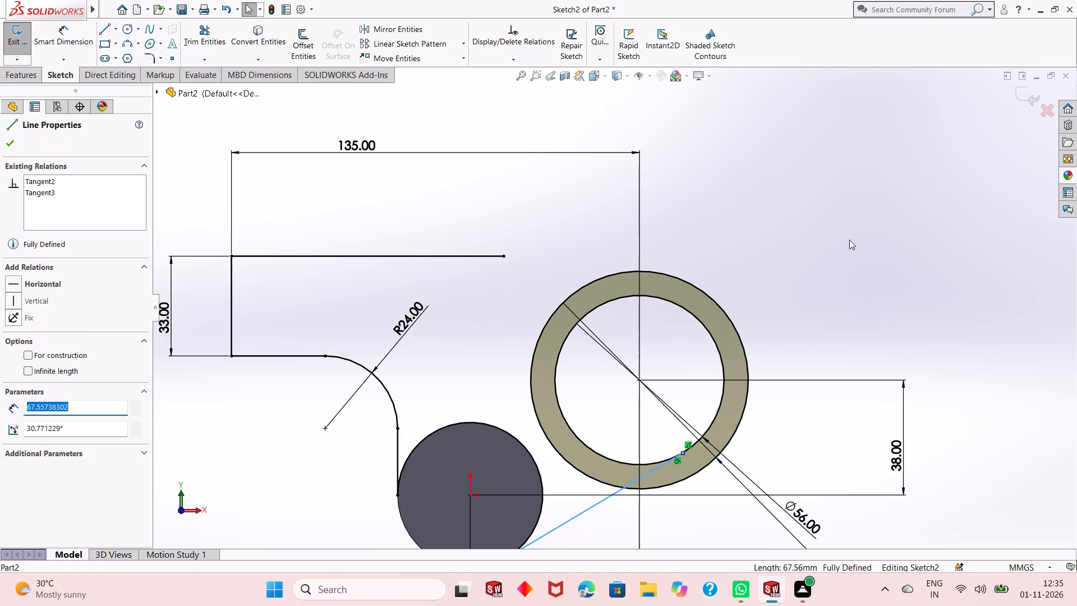
right_click(746, 226)
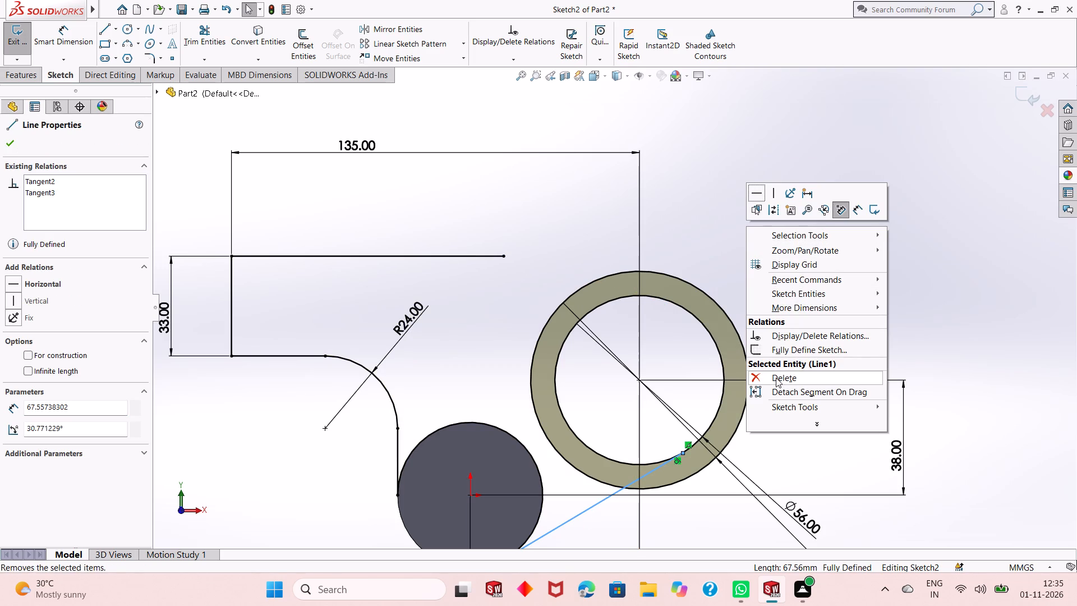
left_click(775, 377)
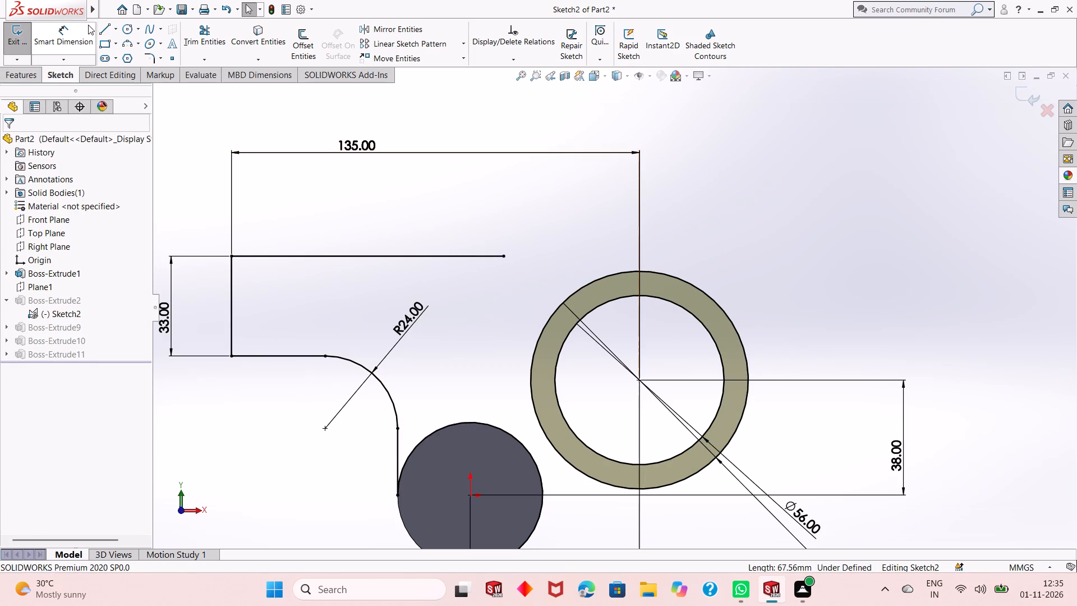
Draw two lines to the 72 mm circle: about 53 mm from the arm's top edge end, about 68 mm from the cylinder circle's lower side.
left_click(99, 27)
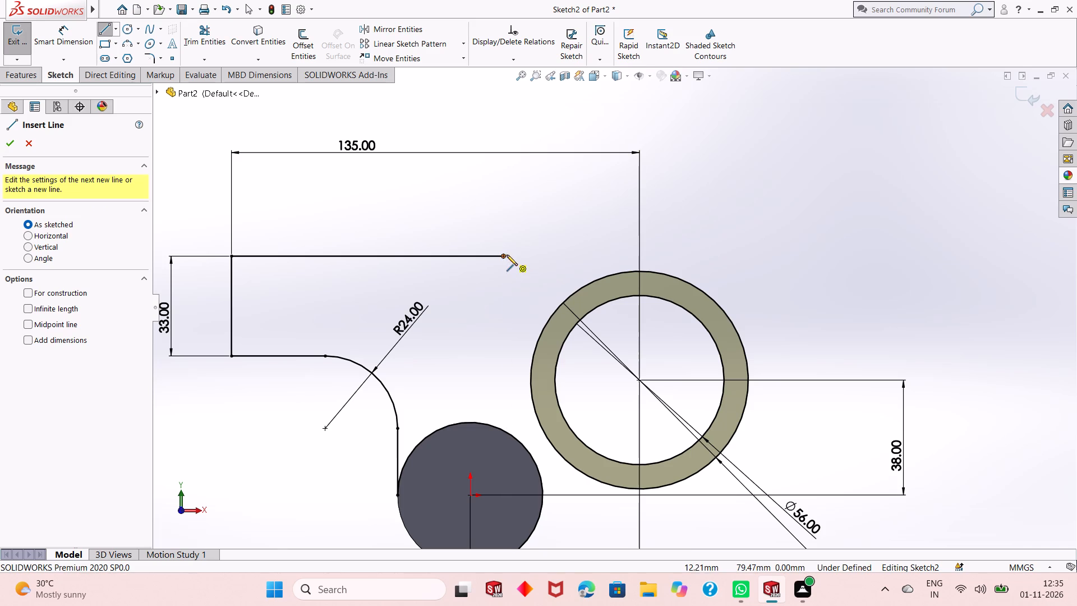
left_click(505, 255)
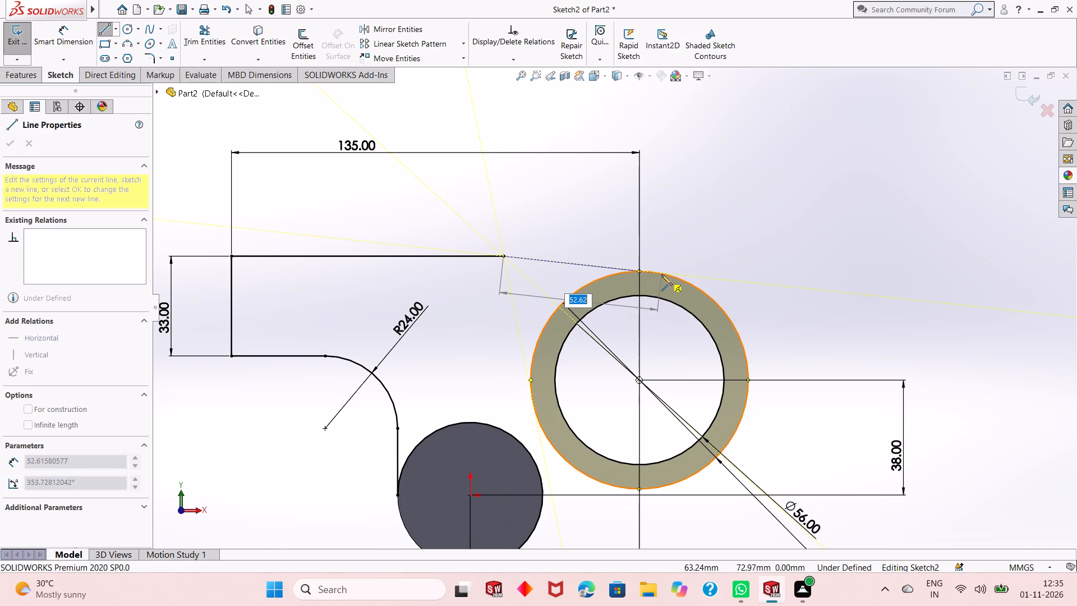
left_click(662, 274)
key("Escape")
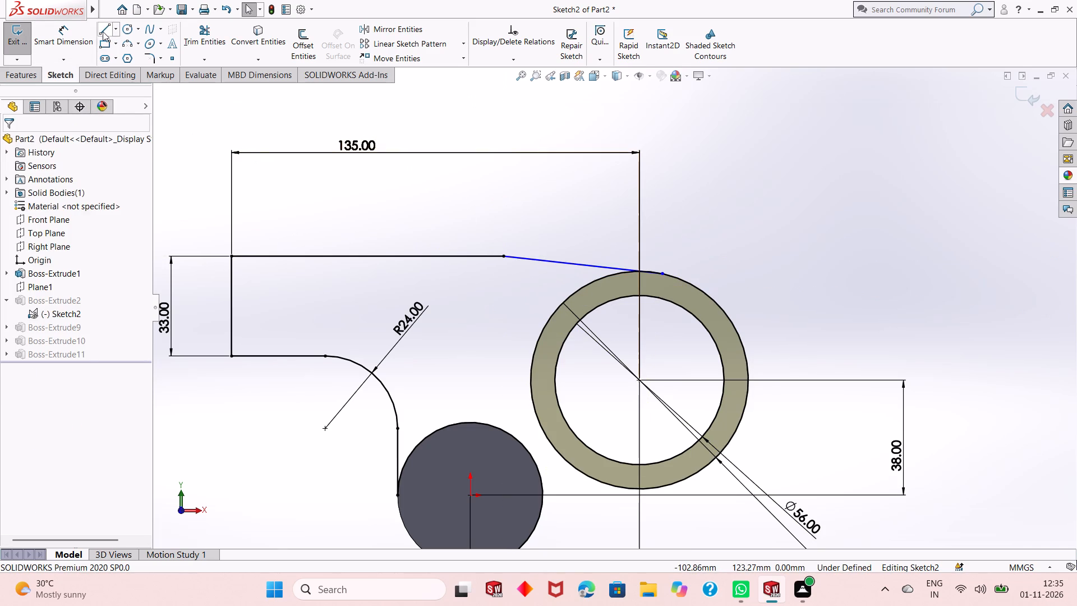
left_click(101, 29)
scroll(527, 382, "up", 2)
scroll(534, 428, "down", 2)
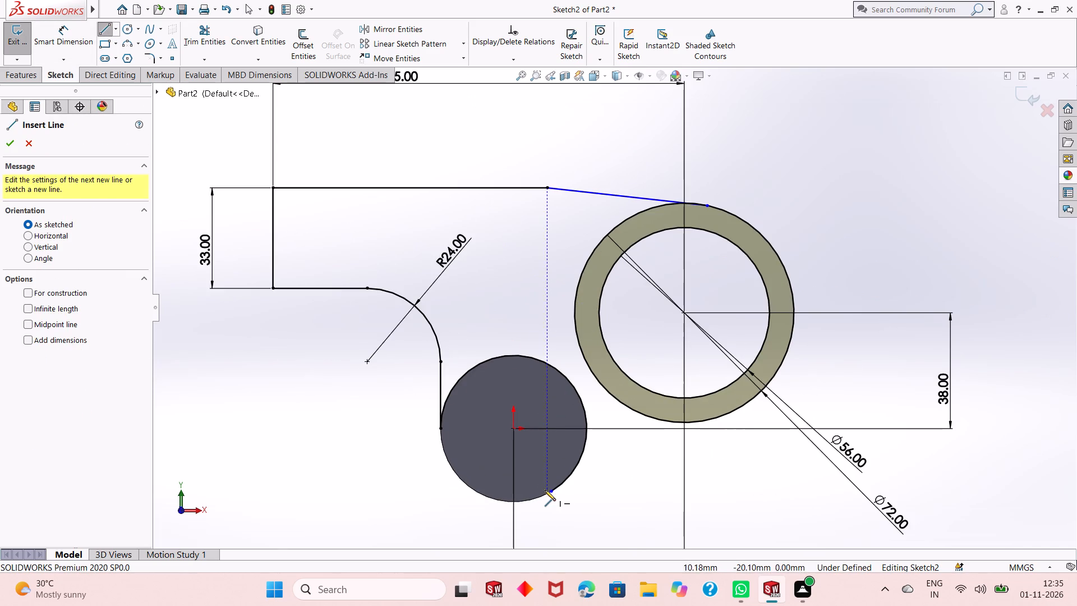
left_click(550, 492)
left_click(740, 406)
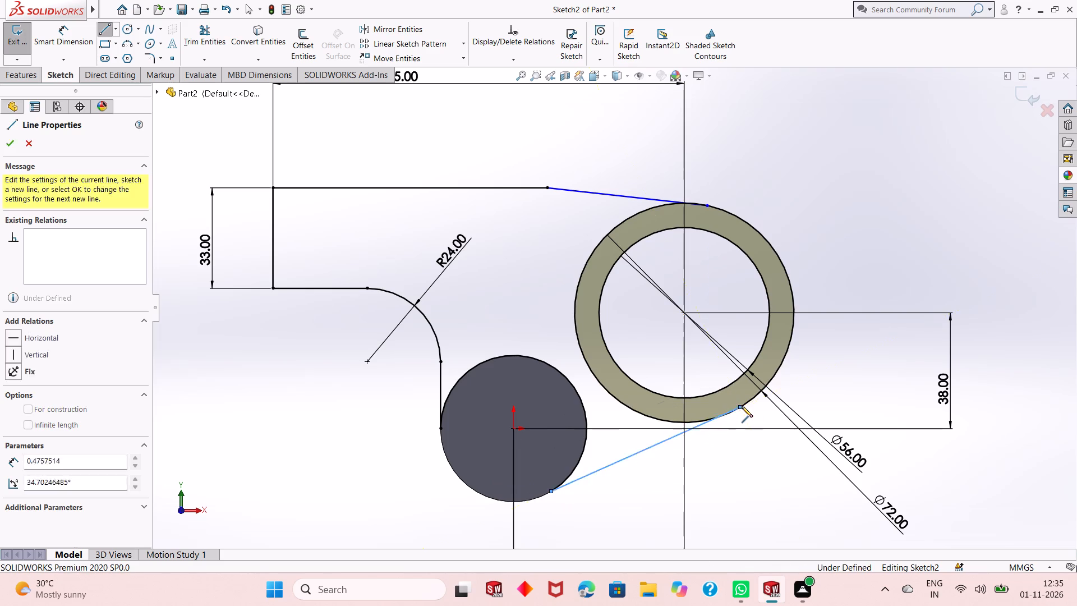
key("Escape")
key("Escape")
key("Escape")
Make the lower slanted line tangent to both the 72 mm circle and the cylinder's arc.
left_click(641, 452)
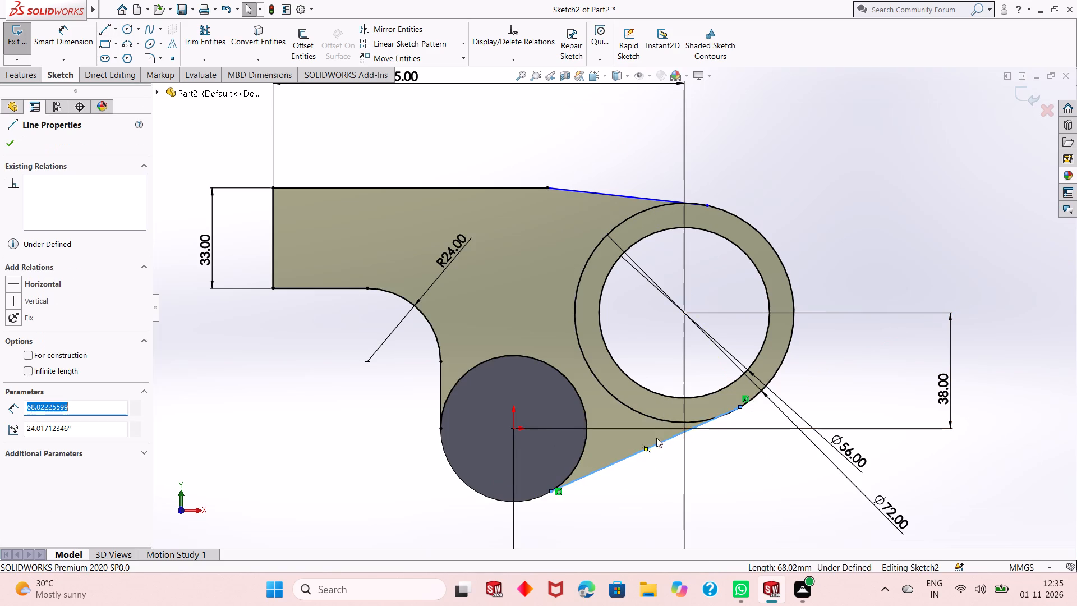
left_click(668, 420, "ctrl")
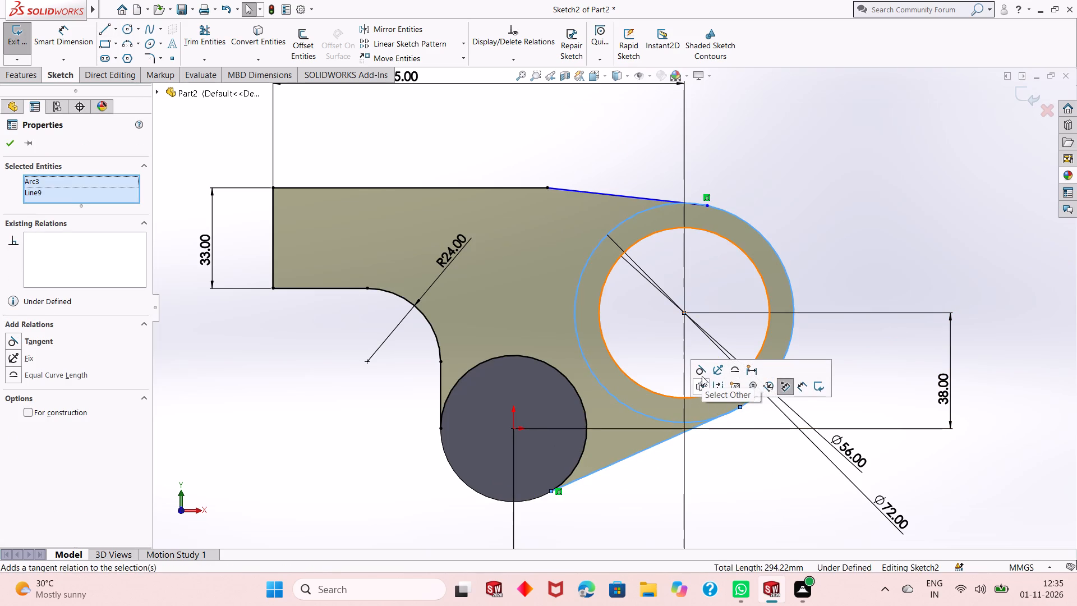
left_click(701, 369)
key("Escape")
key("Escape")
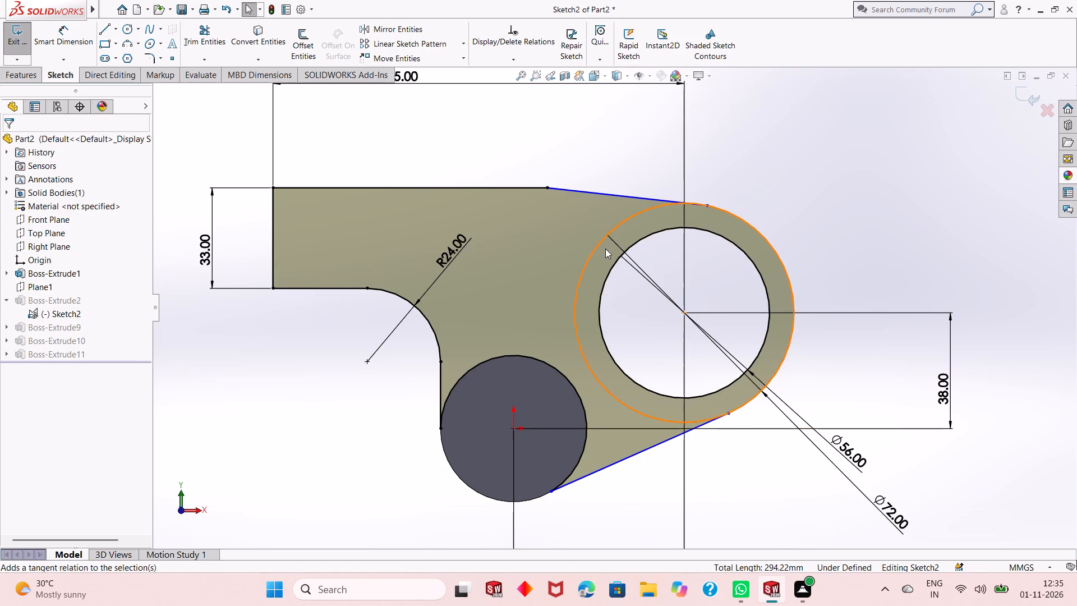
left_click(559, 491)
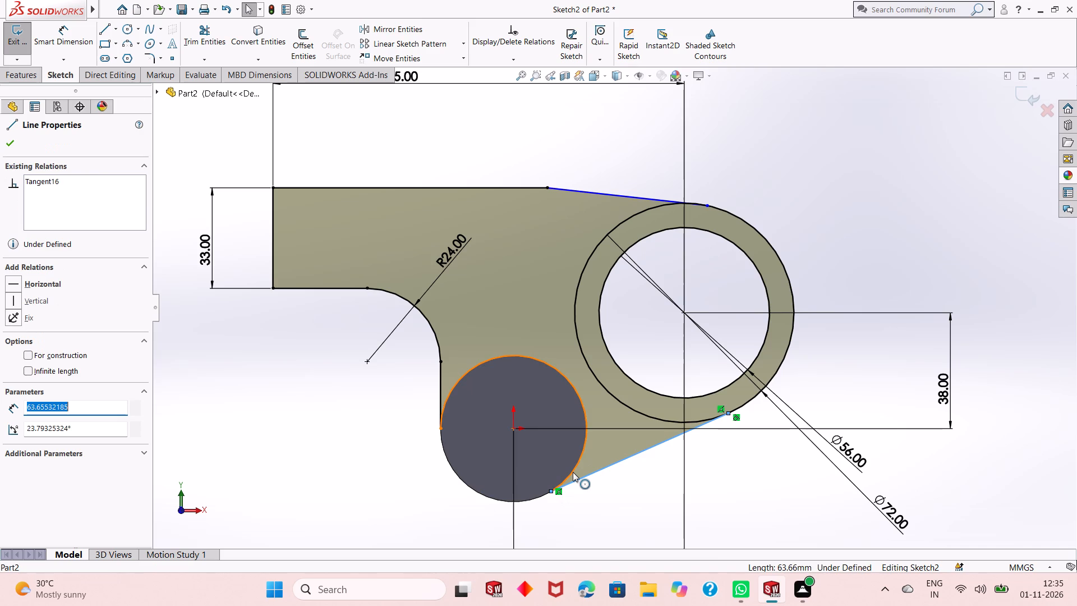
left_click(573, 472, "ctrl")
left_click(598, 420)
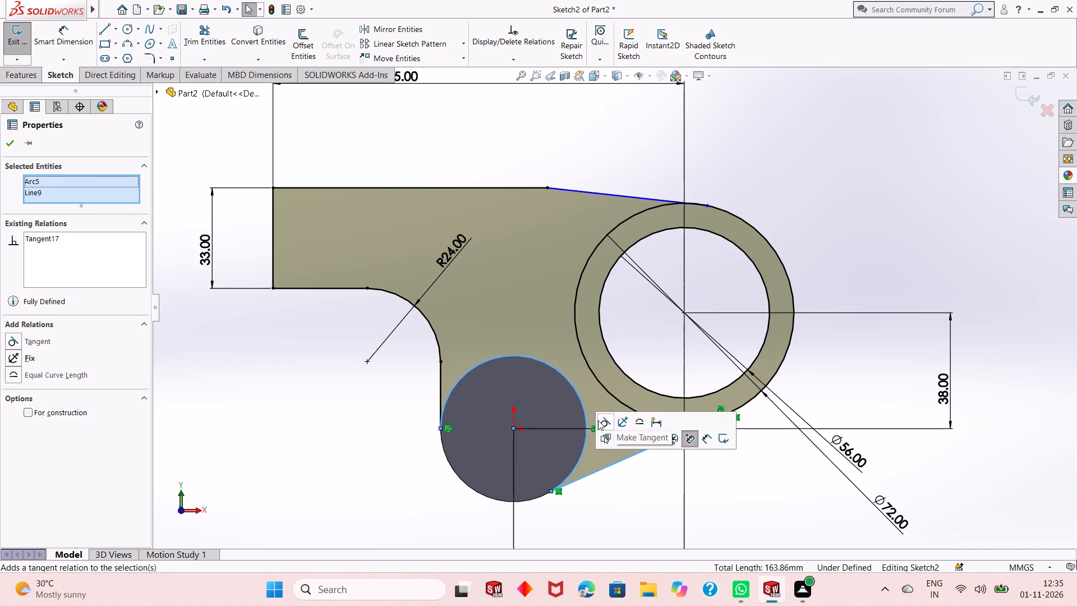
key("Escape")
key("Escape")
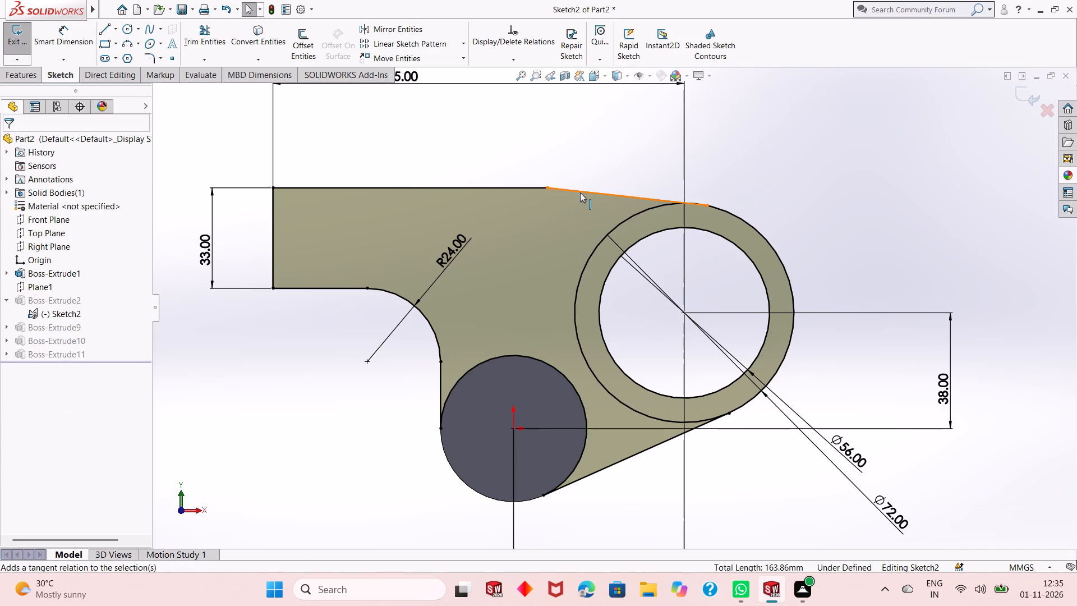
Make the upper slanted line tangent to the 72 mm circle and exit the sketch to rebuild the part.
left_click(583, 191)
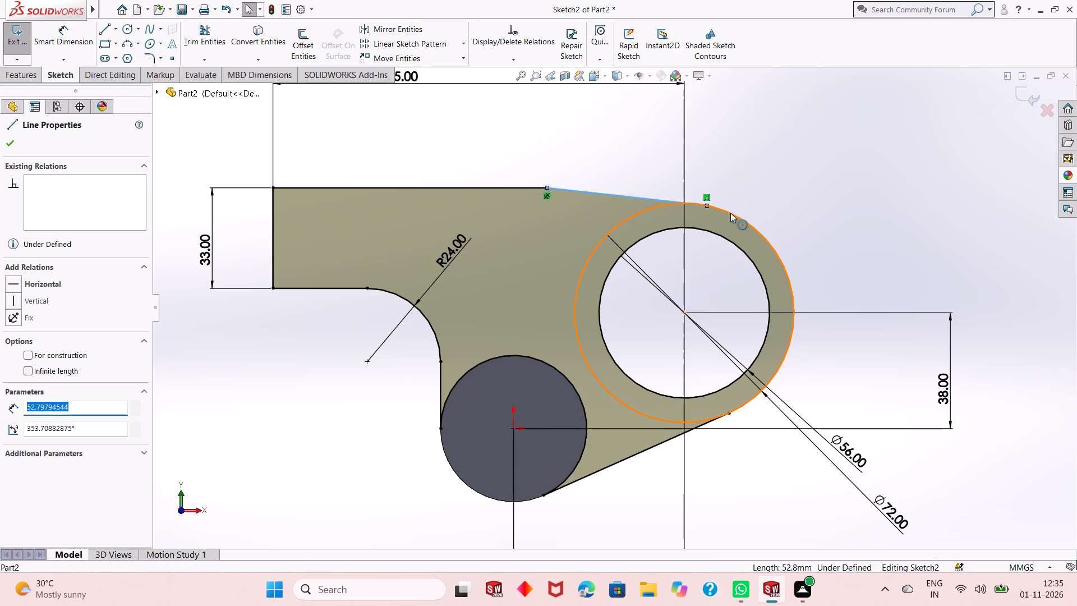
left_click(730, 214, "ctrl")
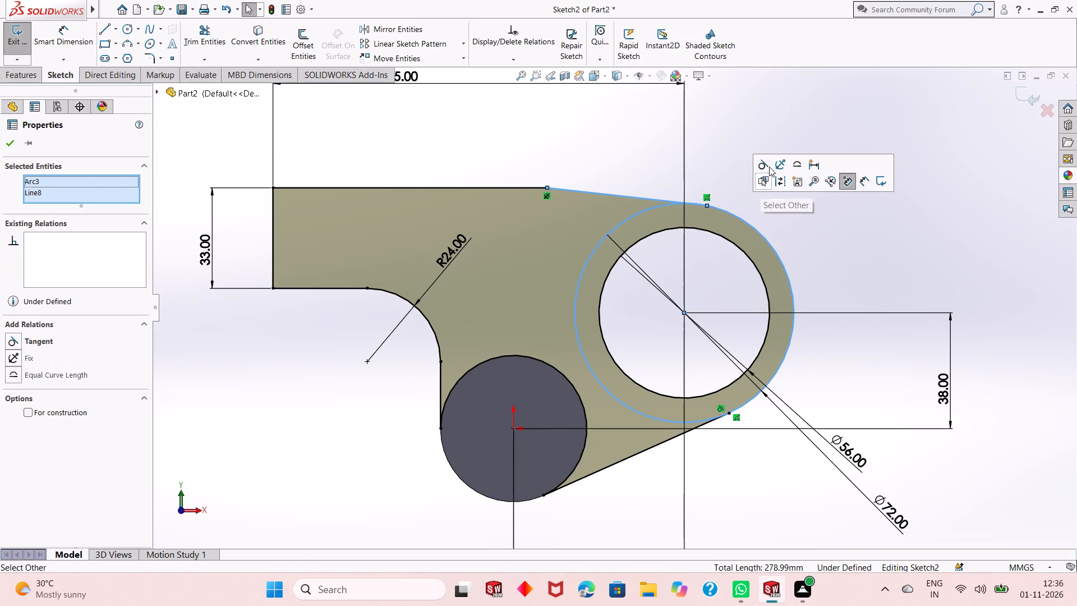
left_click(769, 167)
key("Escape")
key("Escape")
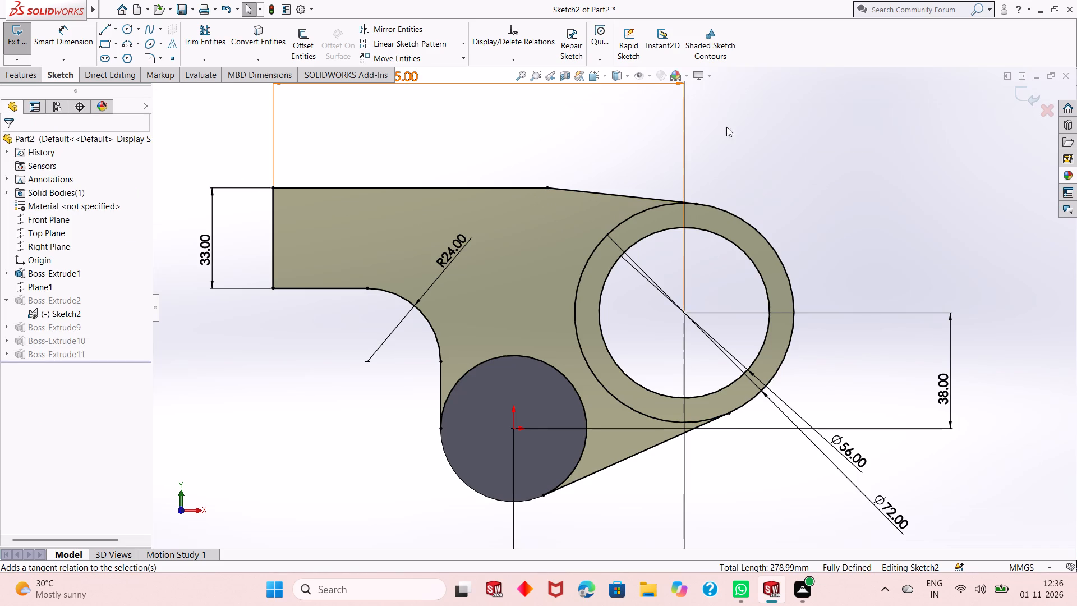
left_click(1017, 95)
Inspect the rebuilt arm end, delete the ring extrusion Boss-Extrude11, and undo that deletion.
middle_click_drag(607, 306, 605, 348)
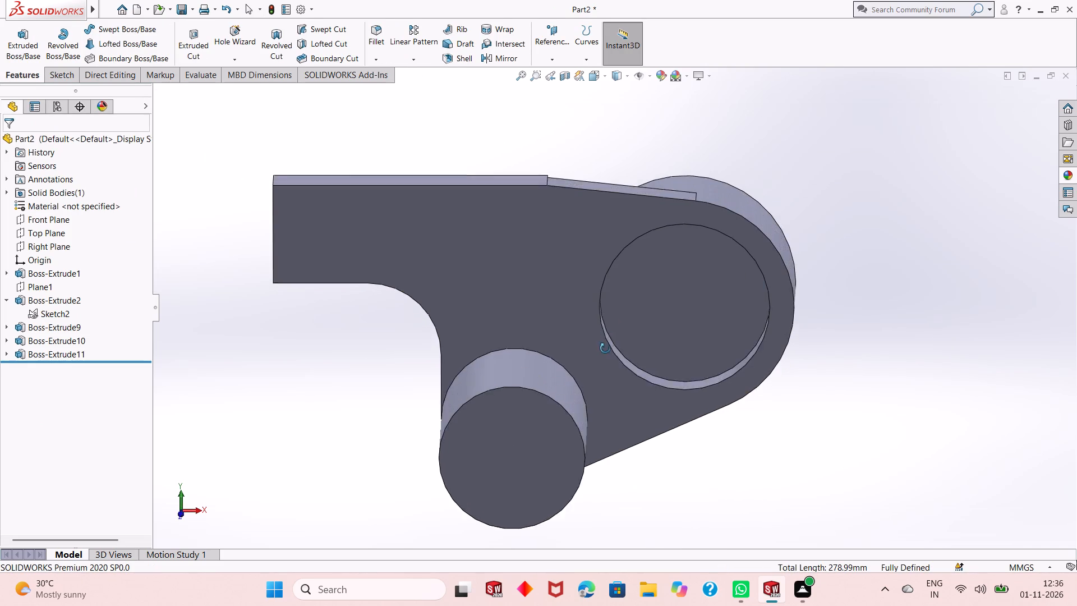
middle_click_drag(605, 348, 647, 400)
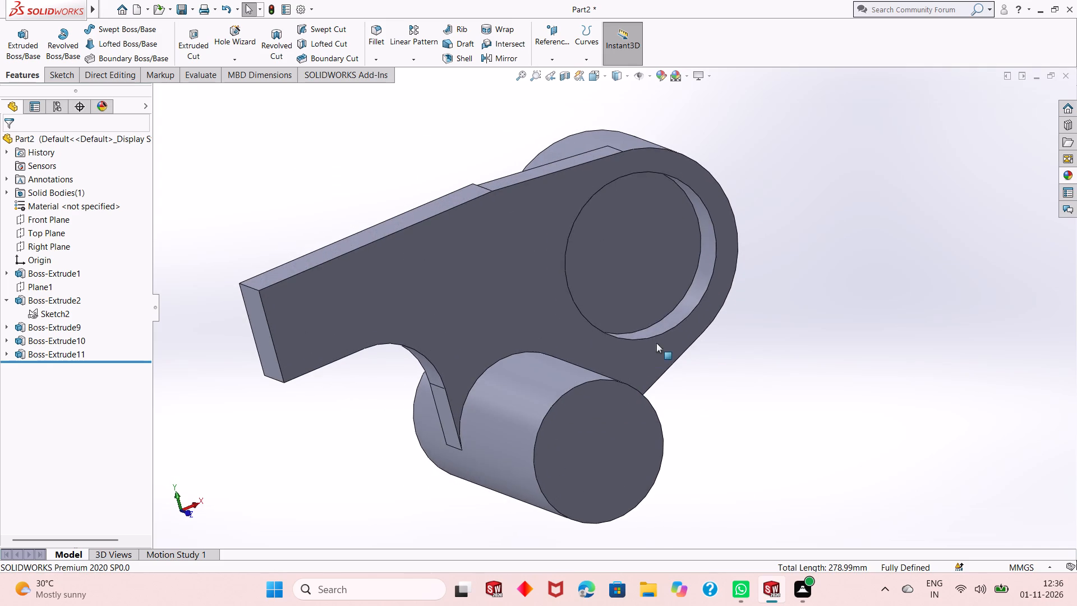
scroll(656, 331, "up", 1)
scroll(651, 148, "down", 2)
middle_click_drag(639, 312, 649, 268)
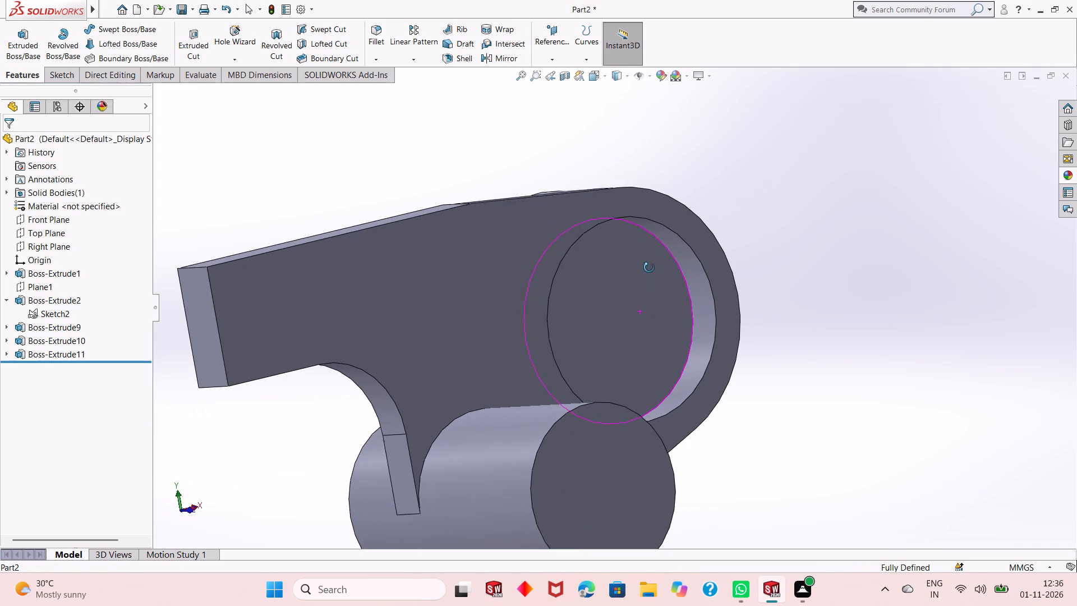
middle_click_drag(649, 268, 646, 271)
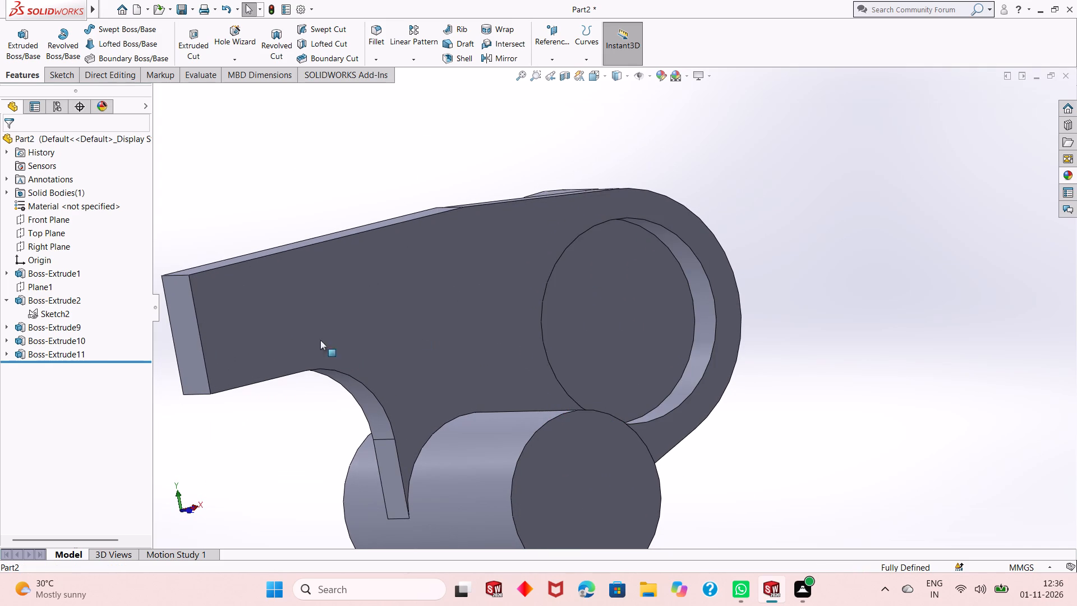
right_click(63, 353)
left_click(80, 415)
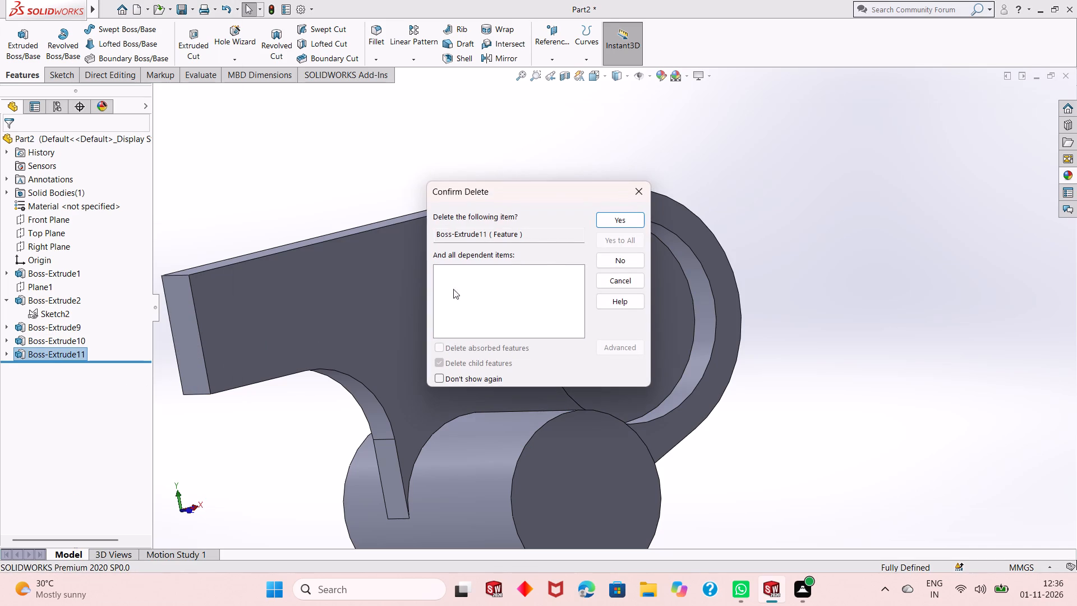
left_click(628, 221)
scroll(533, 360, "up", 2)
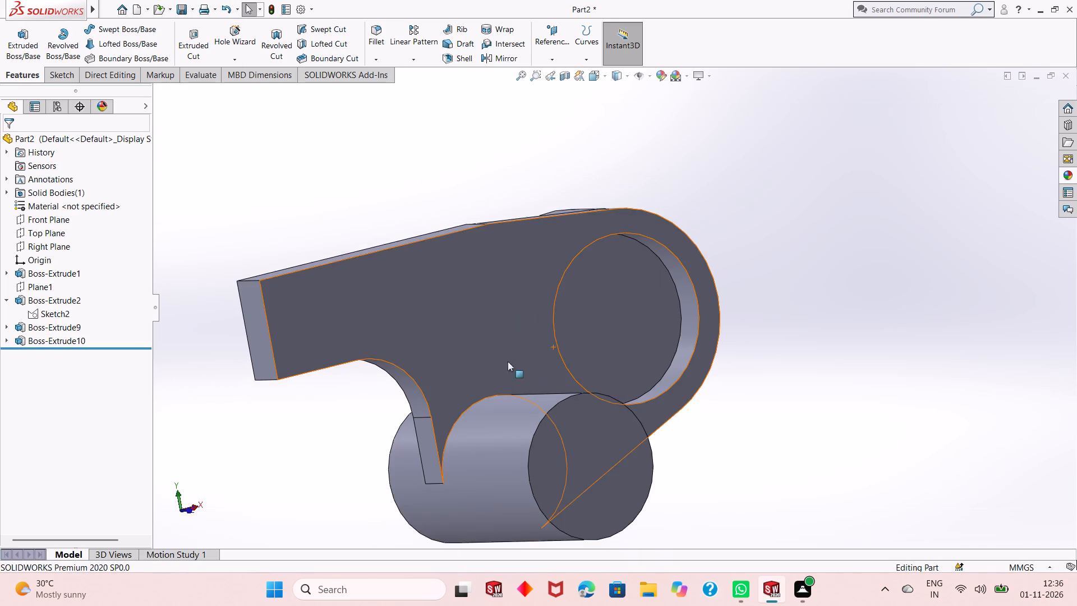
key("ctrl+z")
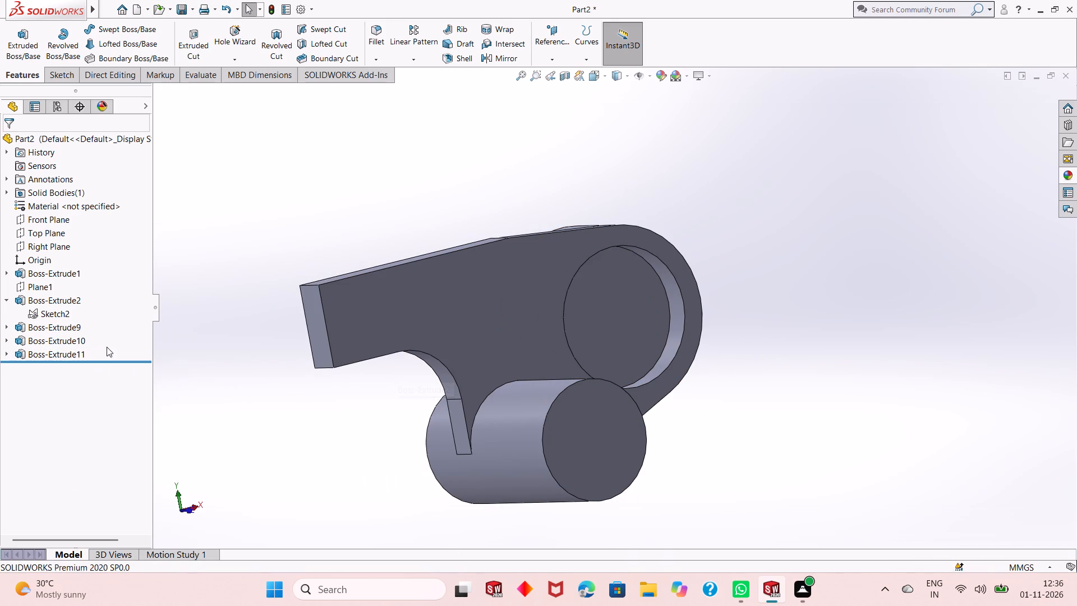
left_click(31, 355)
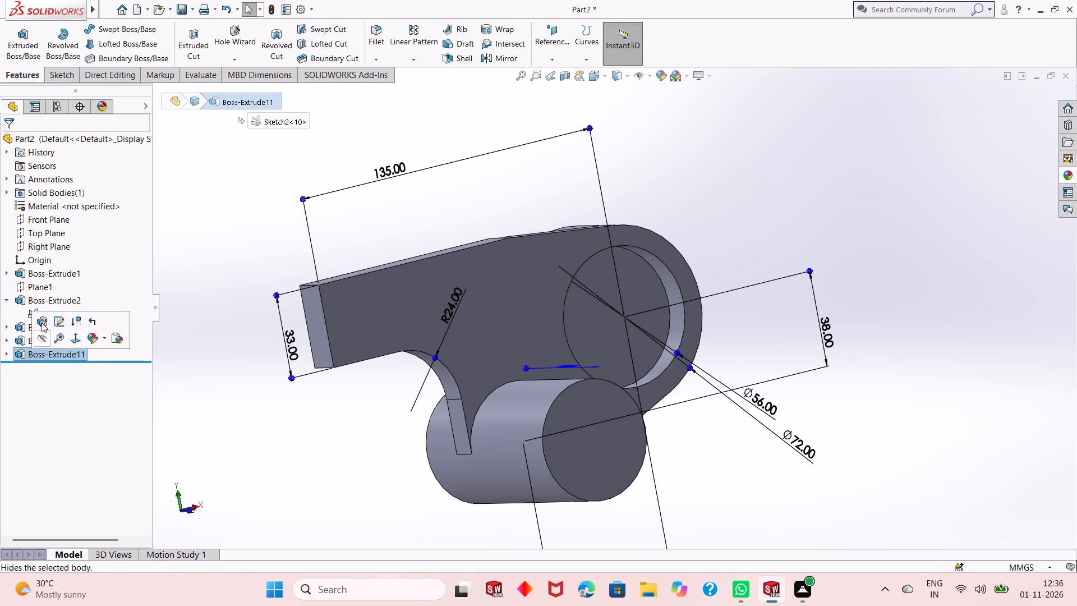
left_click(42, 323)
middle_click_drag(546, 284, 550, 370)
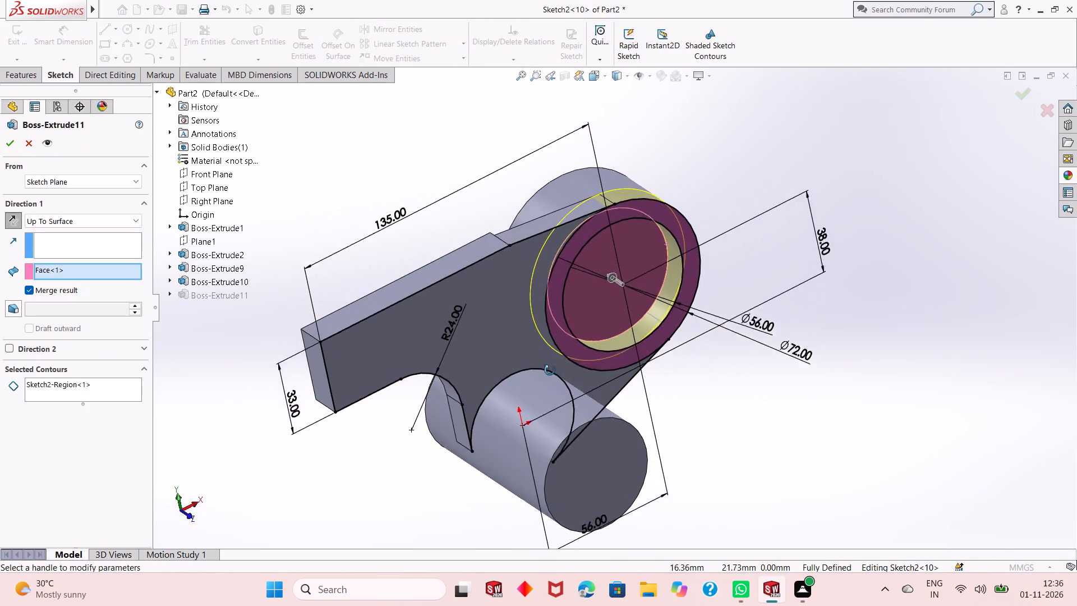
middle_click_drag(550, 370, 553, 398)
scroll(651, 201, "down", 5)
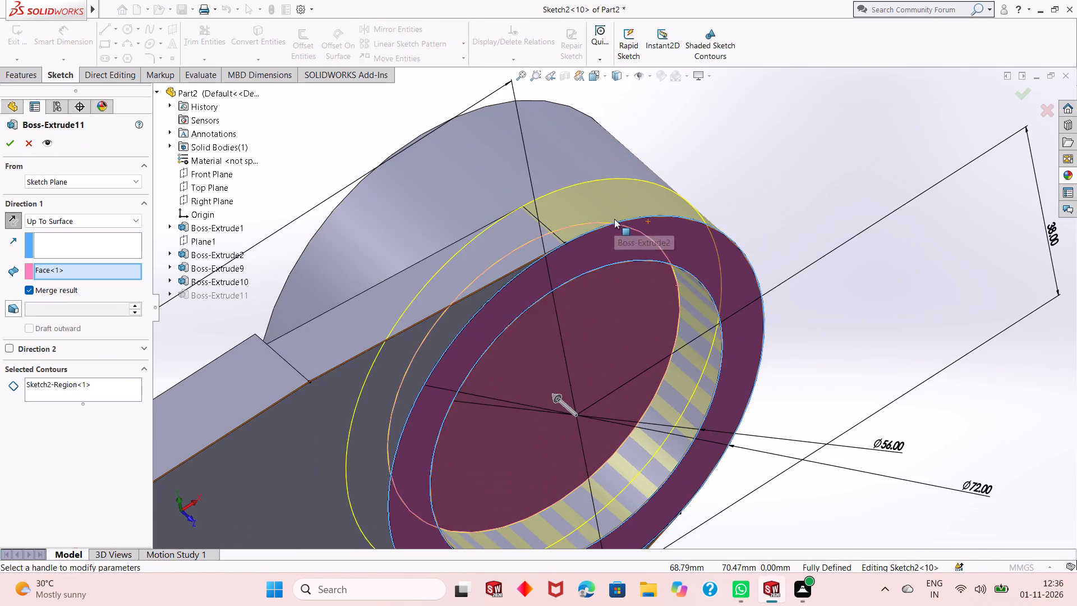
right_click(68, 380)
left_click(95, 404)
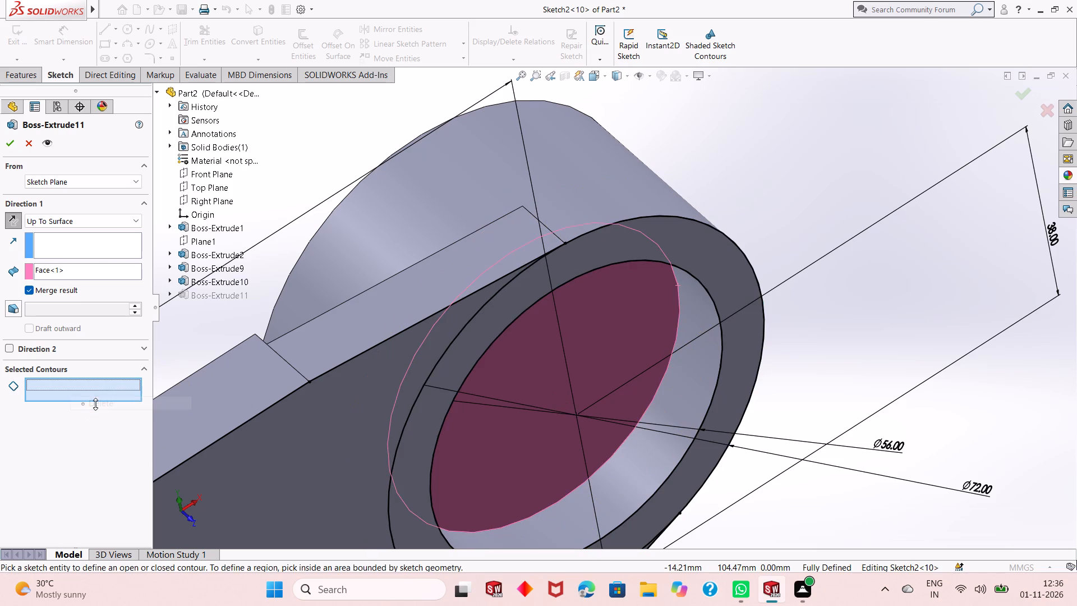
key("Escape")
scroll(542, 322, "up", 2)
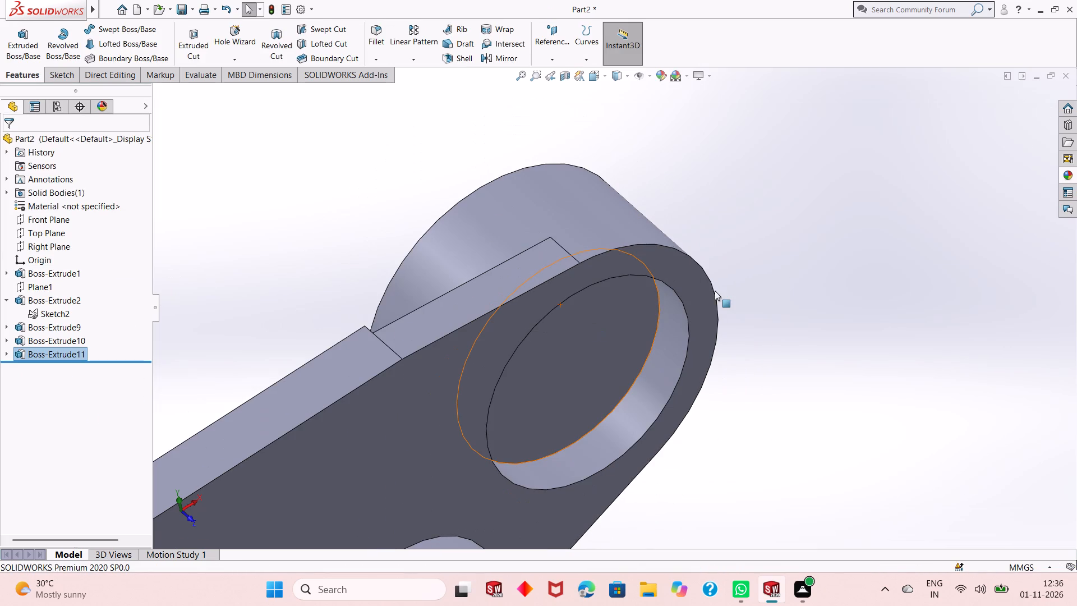
Undo the recent changes to the arm sketch's slanted lines and their tangencies, back through the ring extrusion Boss-Extrude11.
key("ctrl+z")
key("ctrl+z")
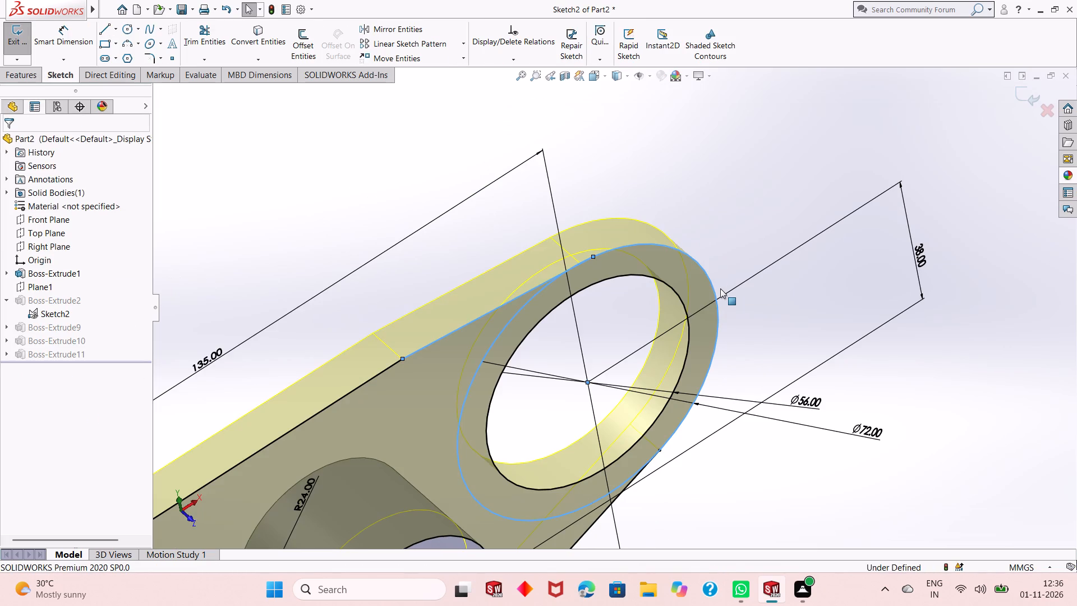
key("ctrl+z")
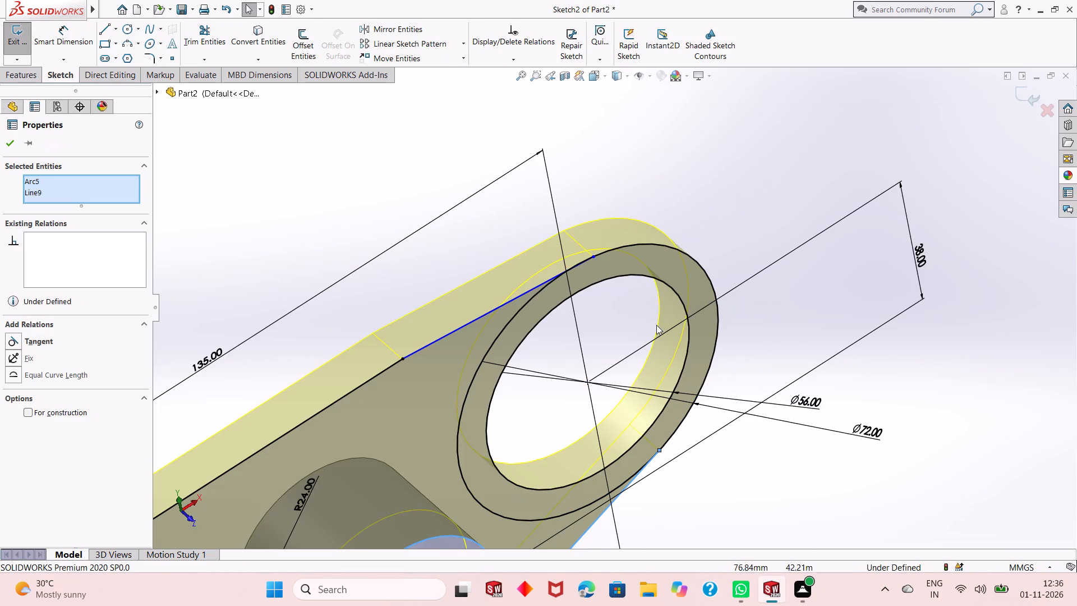
middle_click_drag(444, 402, 440, 278)
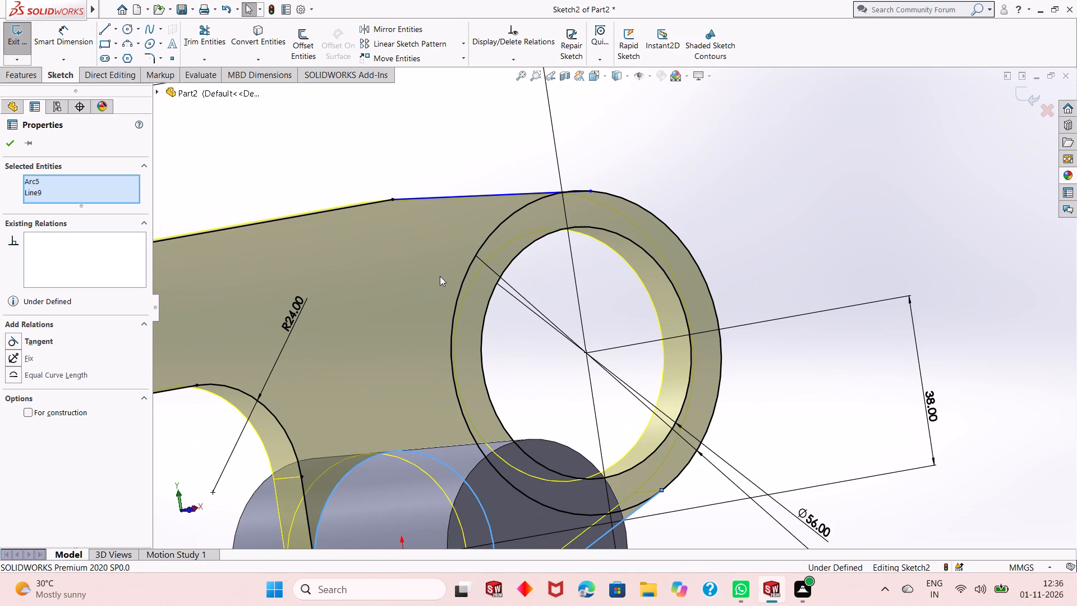
key("ctrl+z")
key("ctrl+z")
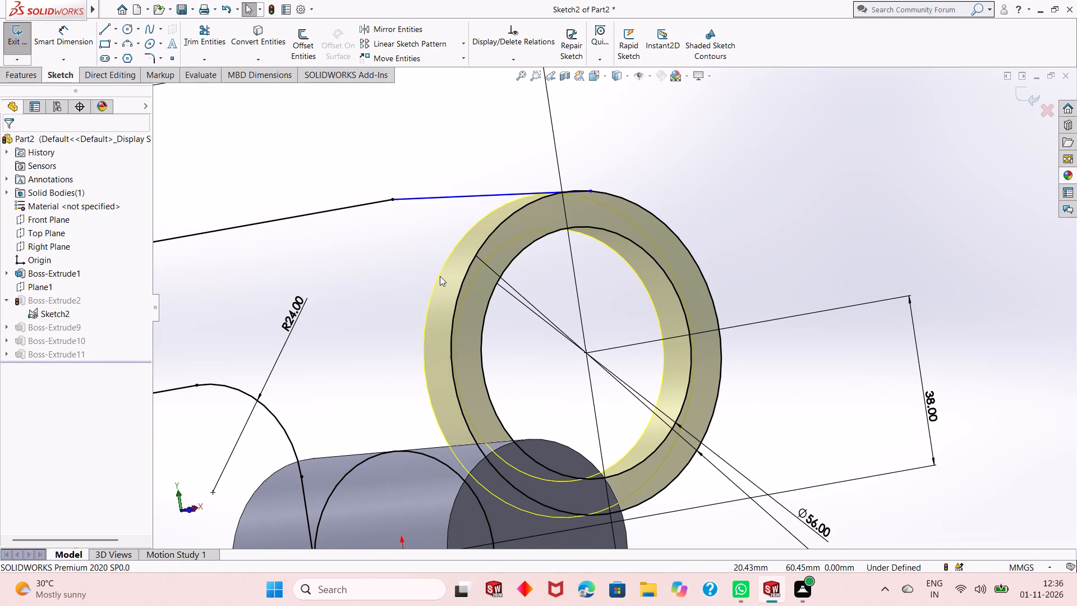
key("ctrl+z")
key("ctrl+z")
key("ctrl+z")
key("ctrl+z")
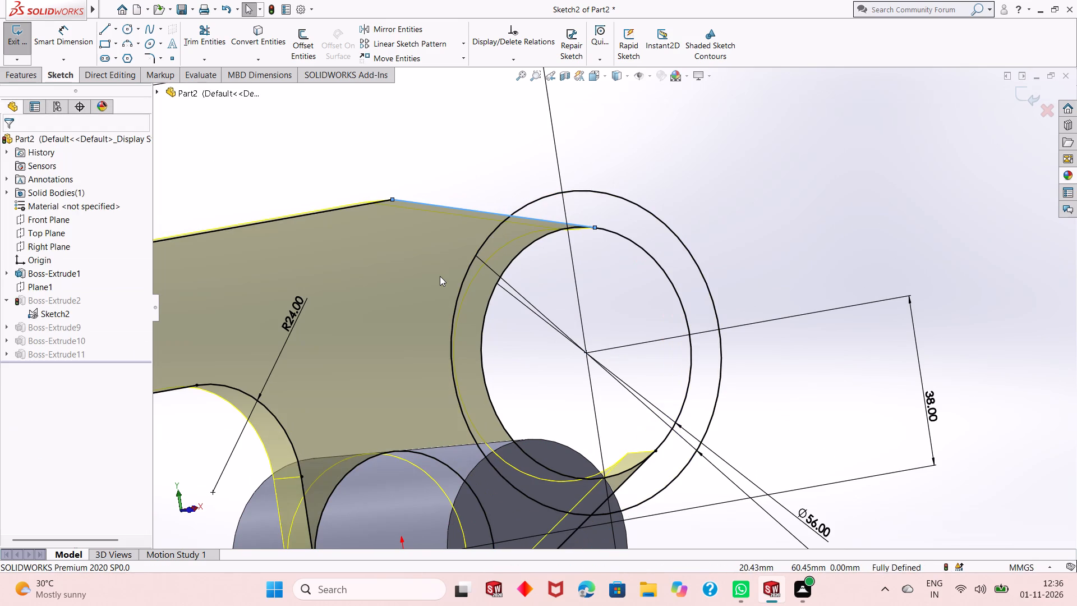
scroll(604, 339, "up", 2)
key("ctrl+z")
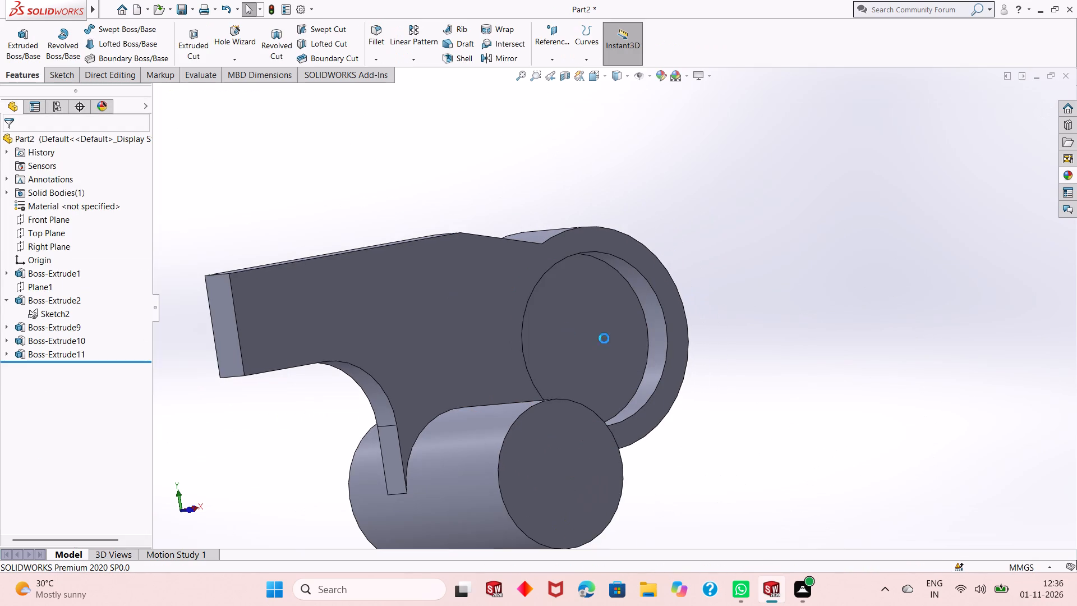
Reopen Sketch2 of Boss-Extrude2 for editing and delete the two slanted lines that meet the 56 mm circle.
scroll(661, 286, "down", 2)
middle_click_drag(578, 318, 659, 230)
scroll(630, 255, "up", 1)
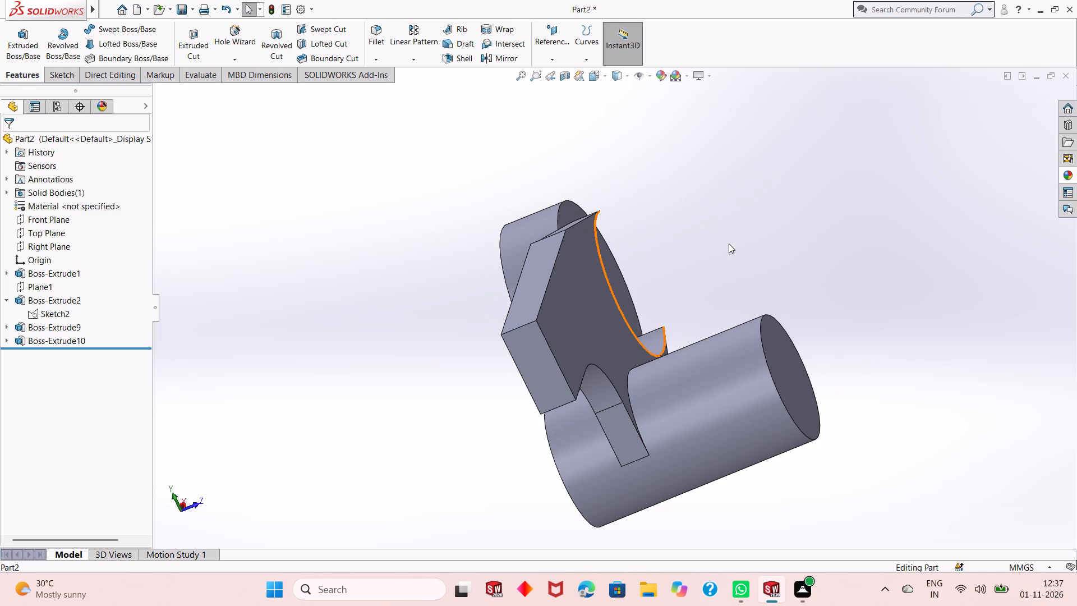
scroll(729, 246, "down", 2)
middle_click_drag(717, 254, 658, 261)
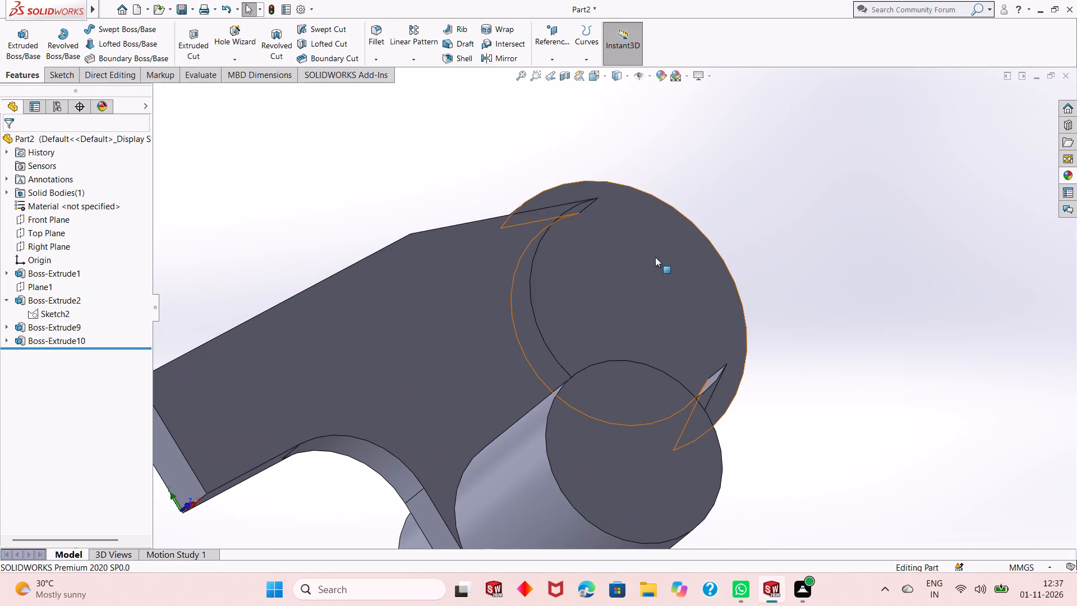
scroll(645, 274, "up", 2)
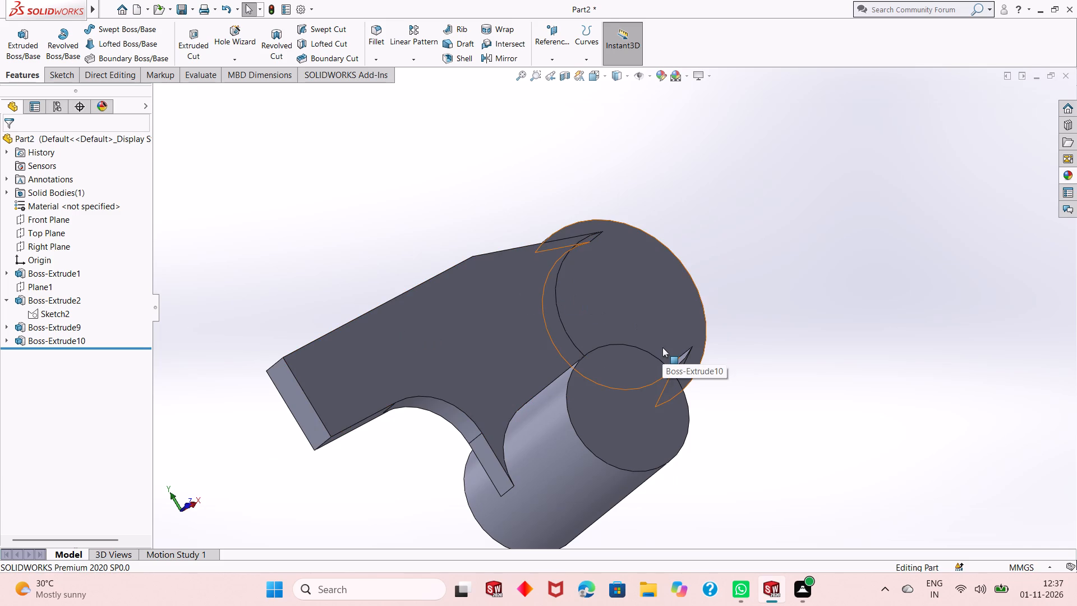
left_click(48, 313)
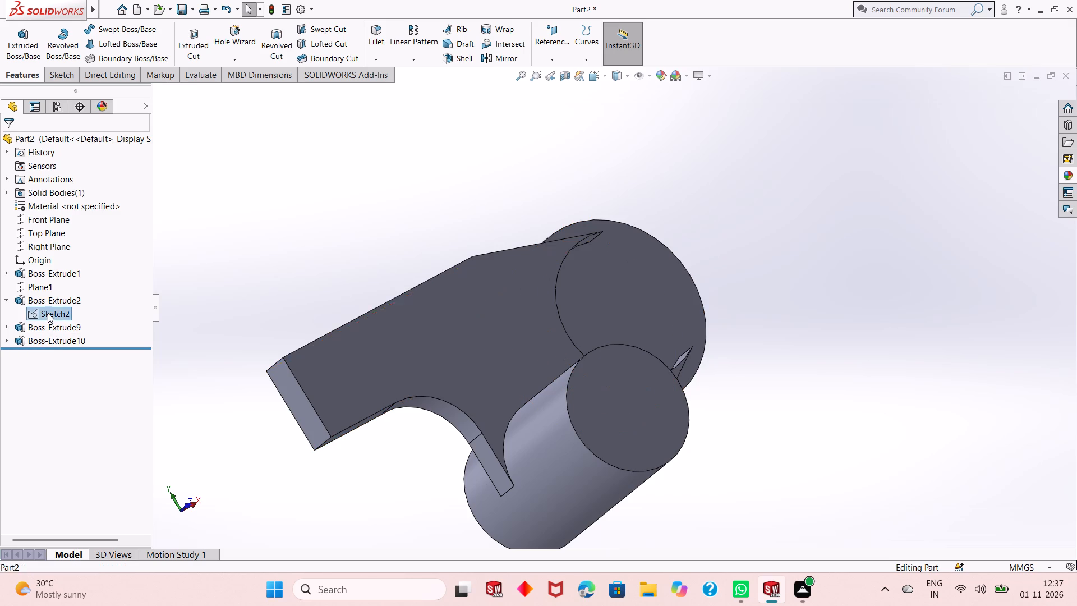
left_click(59, 282)
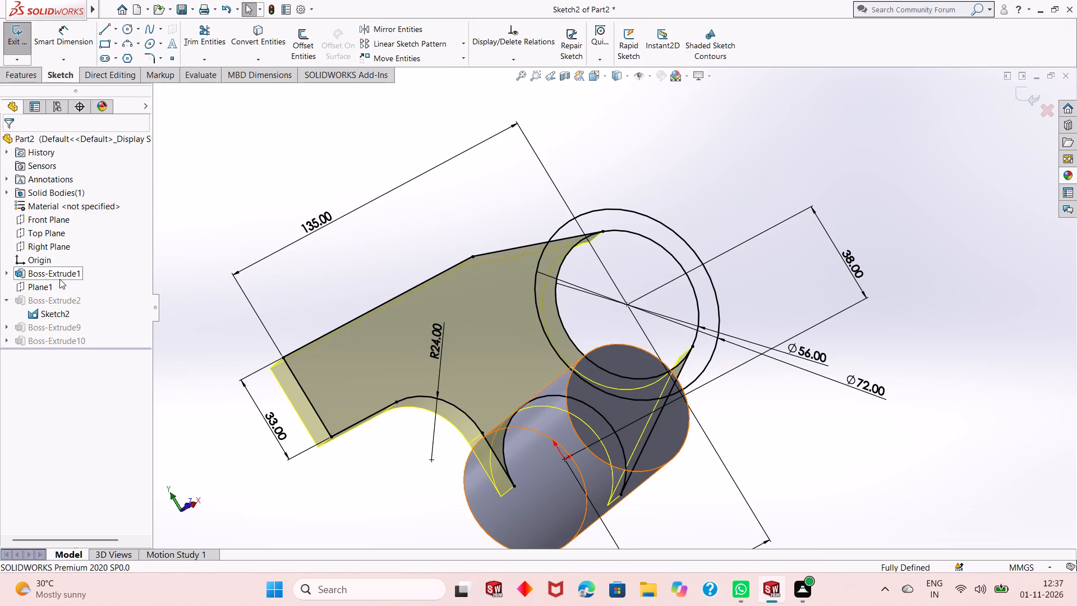
key("ctrl+8")
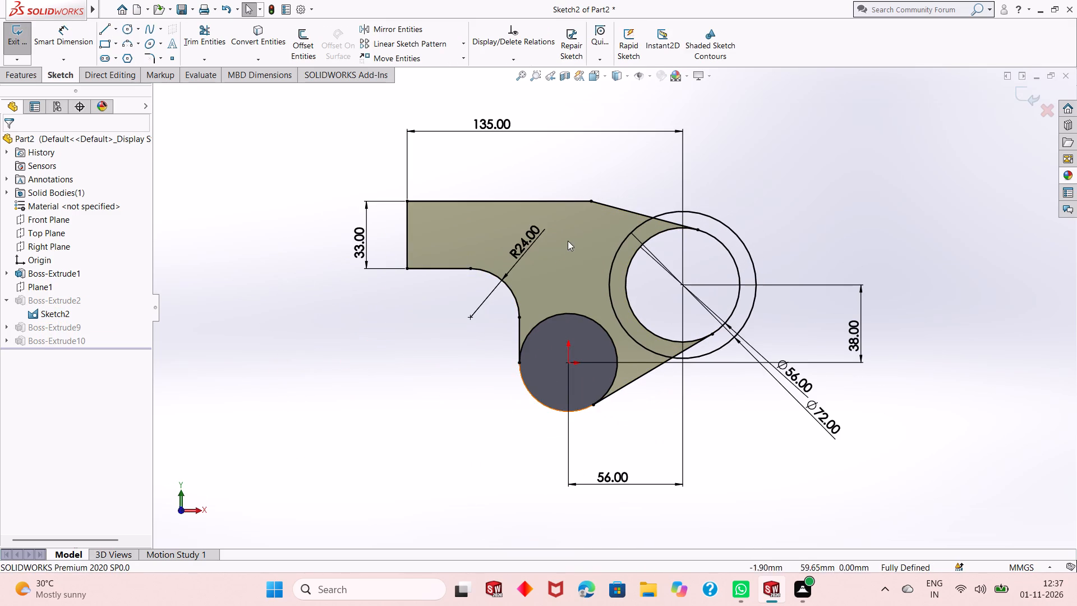
scroll(717, 217, "down", 3)
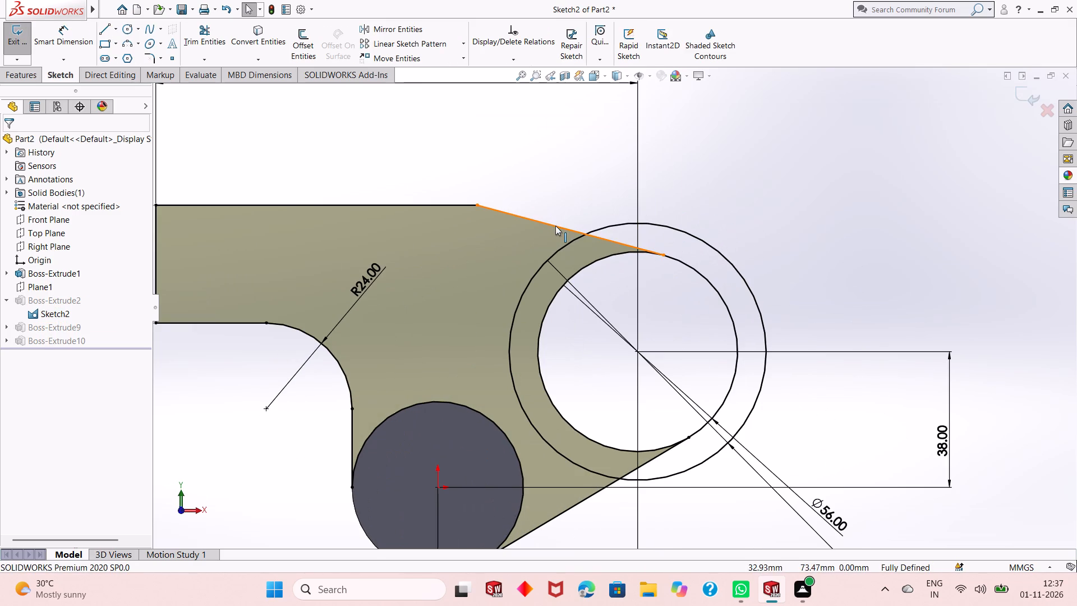
left_click(555, 227)
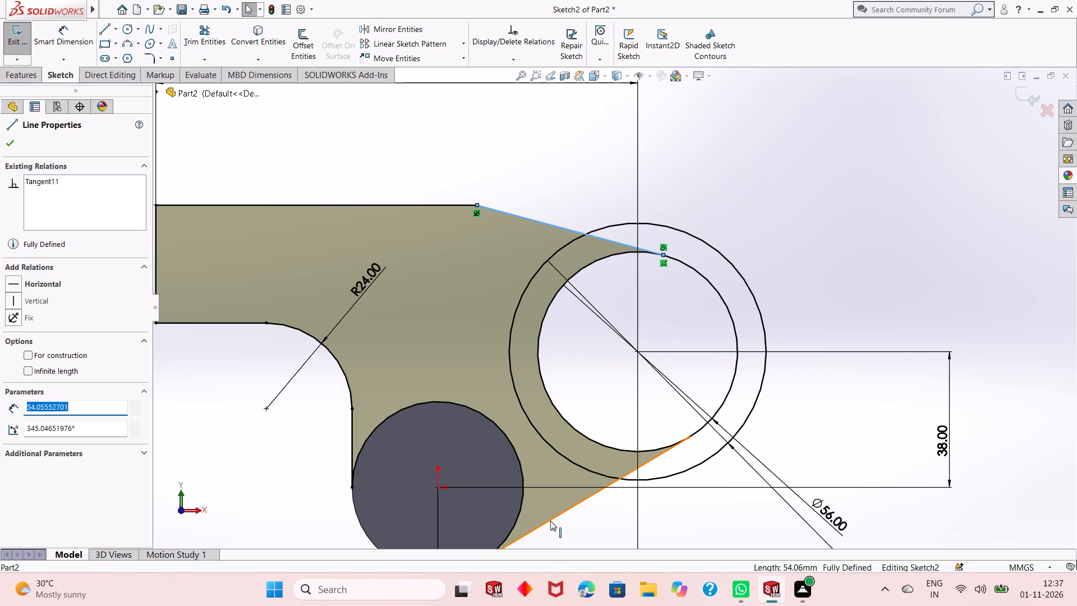
left_click(550, 521, "ctrl")
right_click(814, 237)
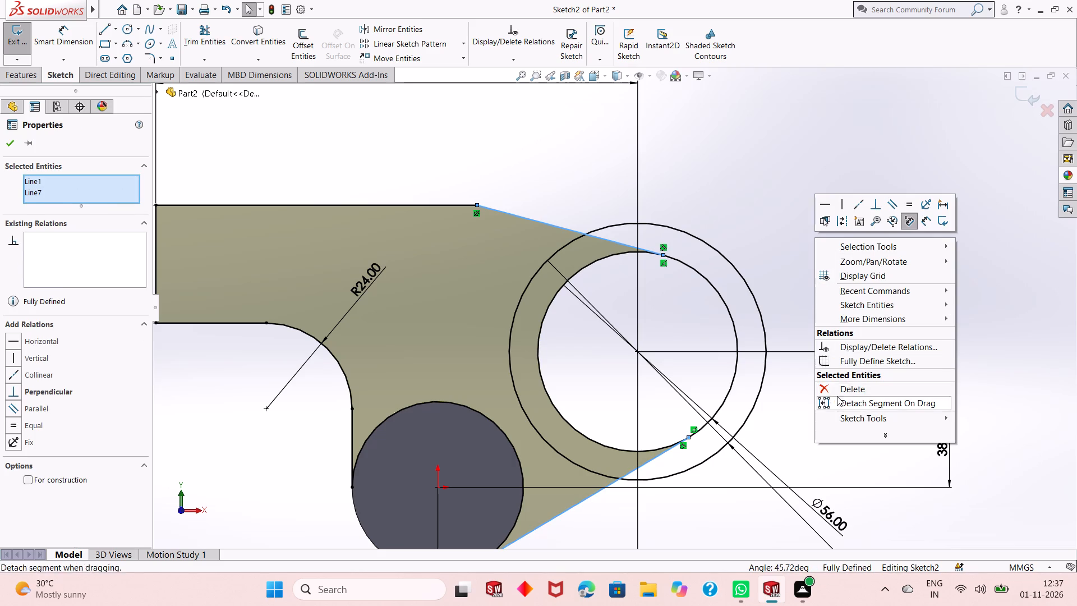
left_click(841, 391)
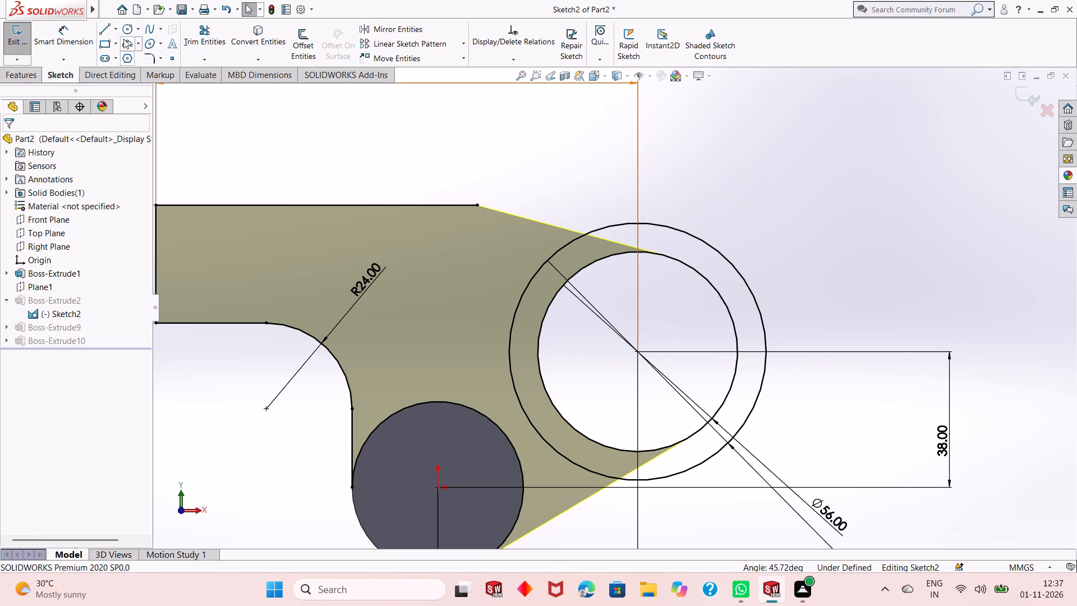
Draw two lines to the 72 mm circle: about 49 mm from the arm's top edge end, about 64 mm from the cylinder circle's lower side.
left_click(105, 34)
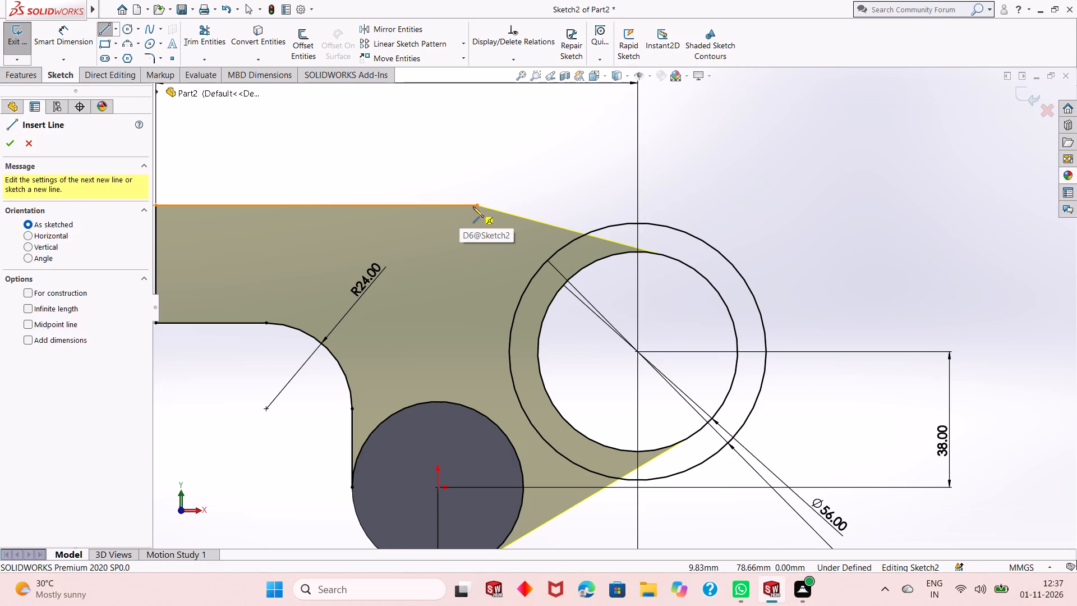
left_click(477, 206)
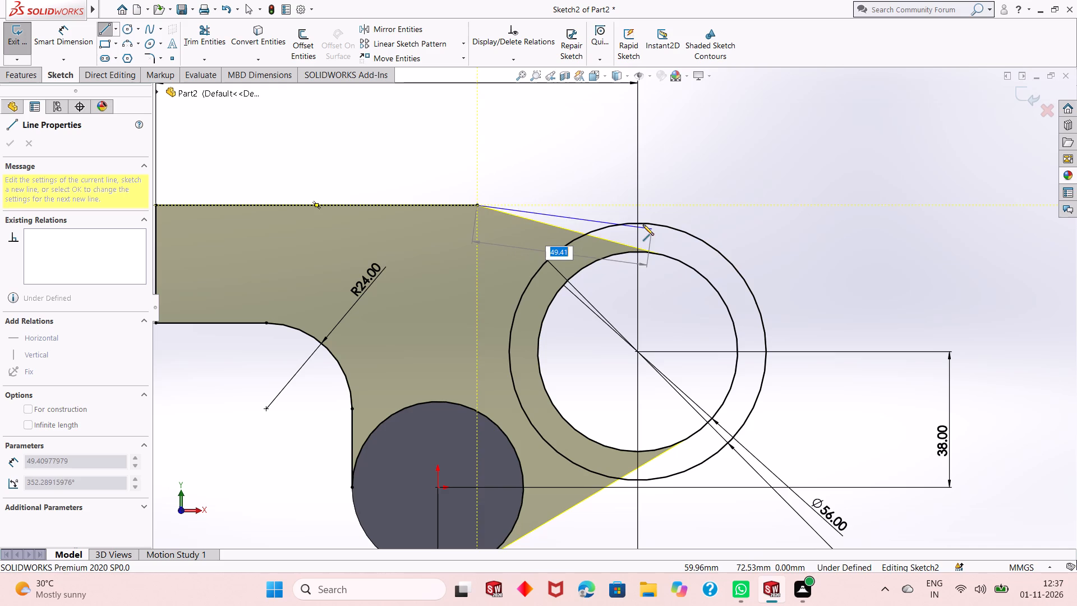
left_click(651, 223)
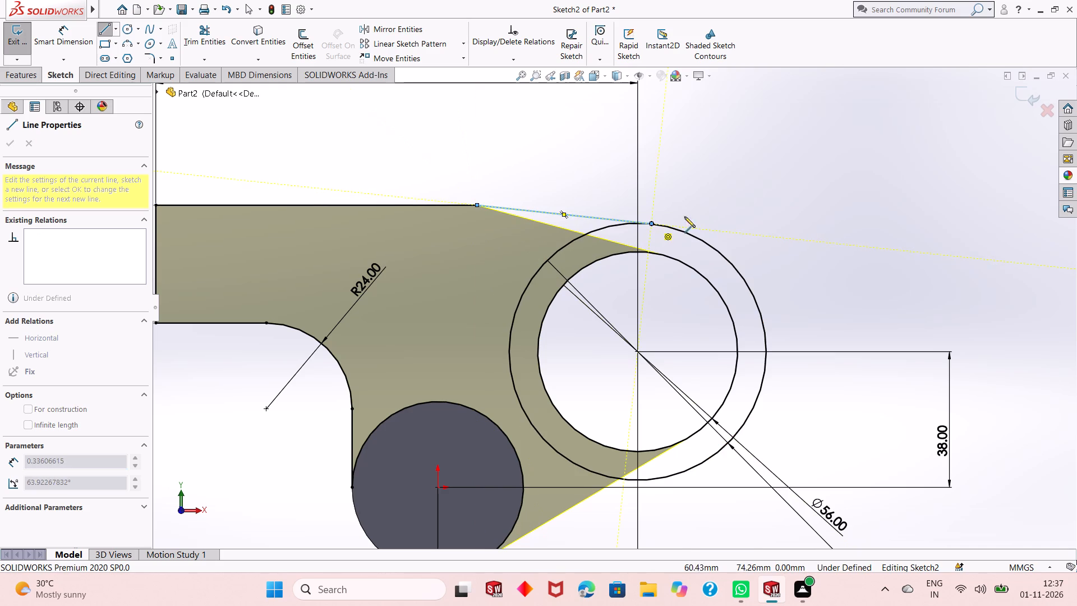
right_click(696, 209)
left_click(747, 215)
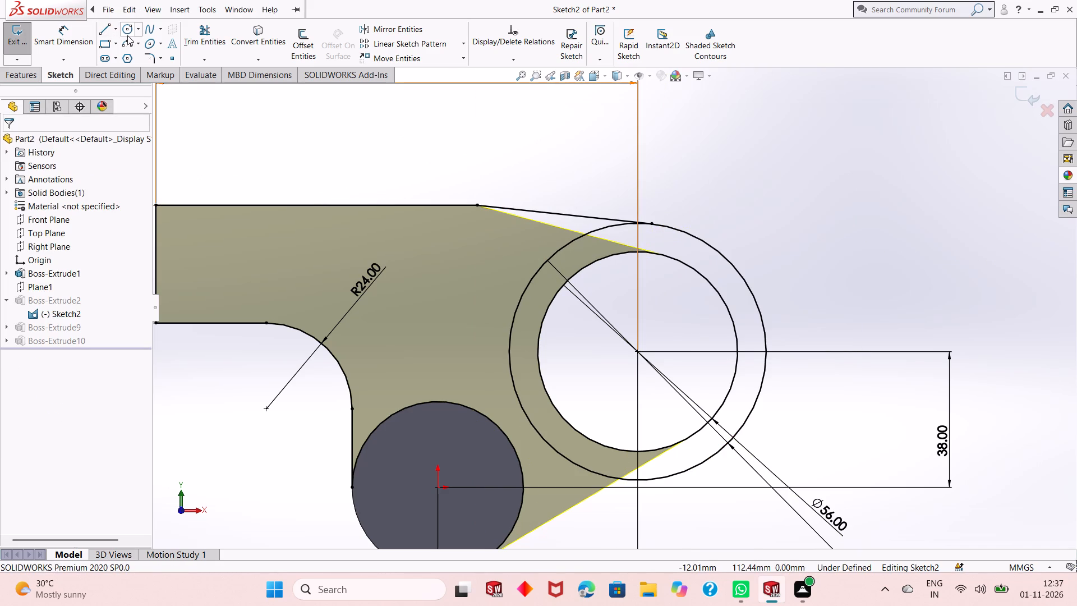
left_click(112, 32)
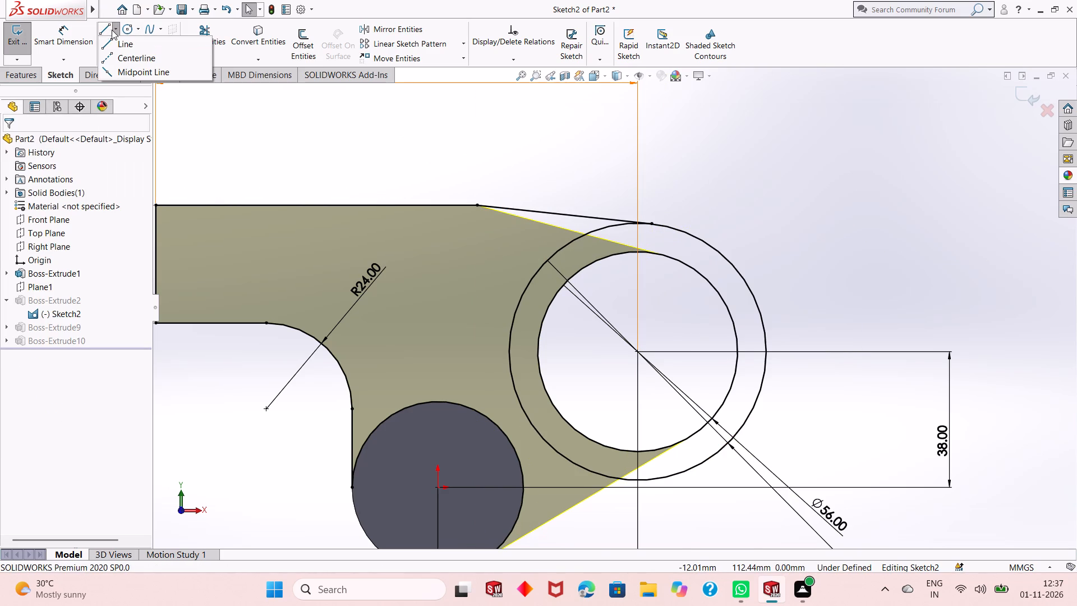
left_click(109, 30)
scroll(454, 521, "up", 1)
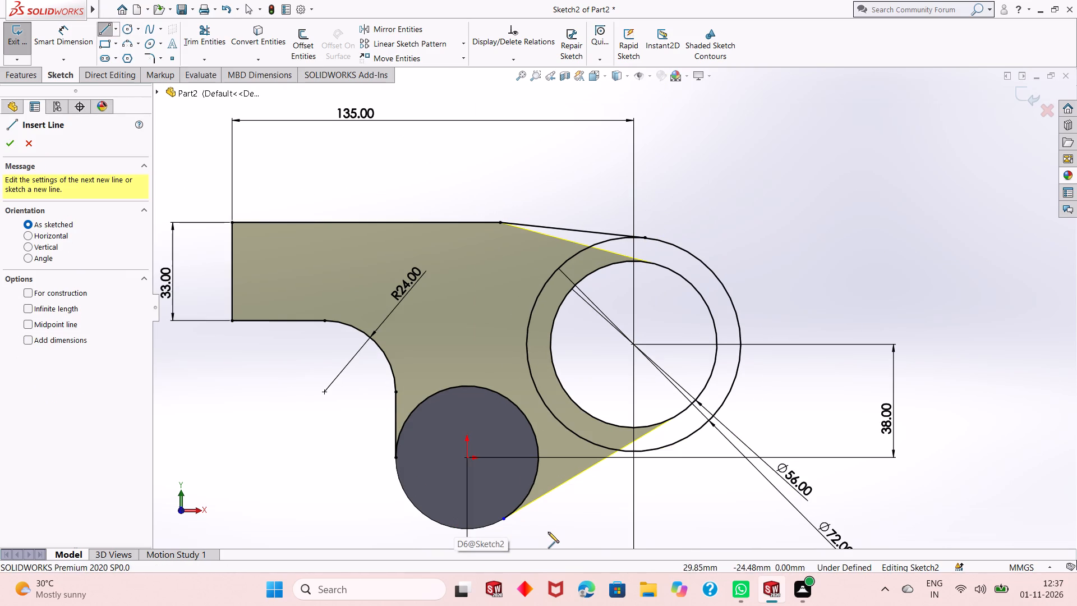
left_click(504, 516)
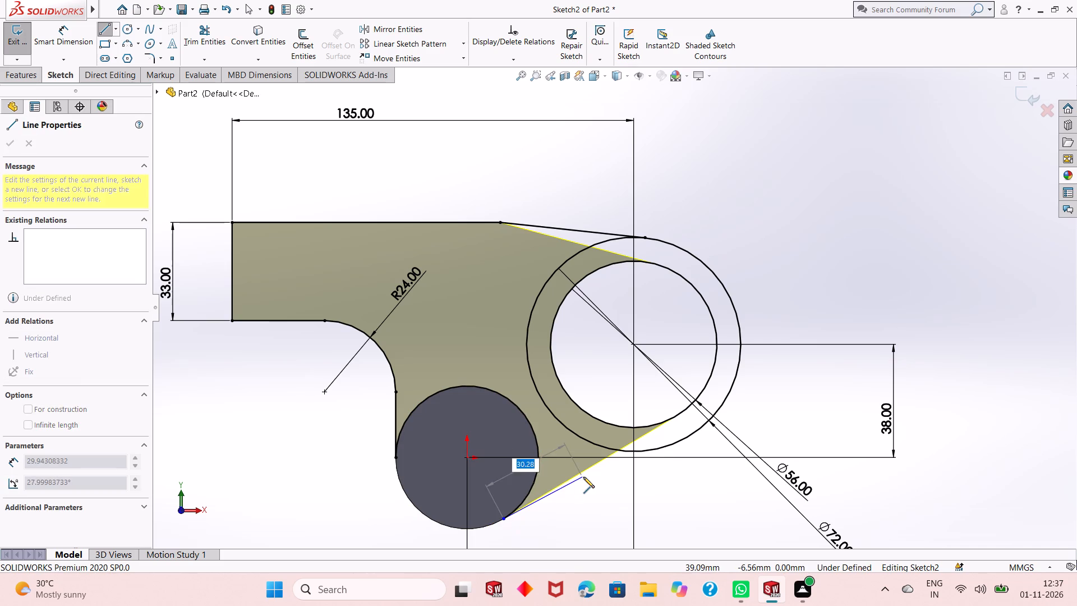
left_click(678, 443)
right_click(740, 405)
left_click(765, 415)
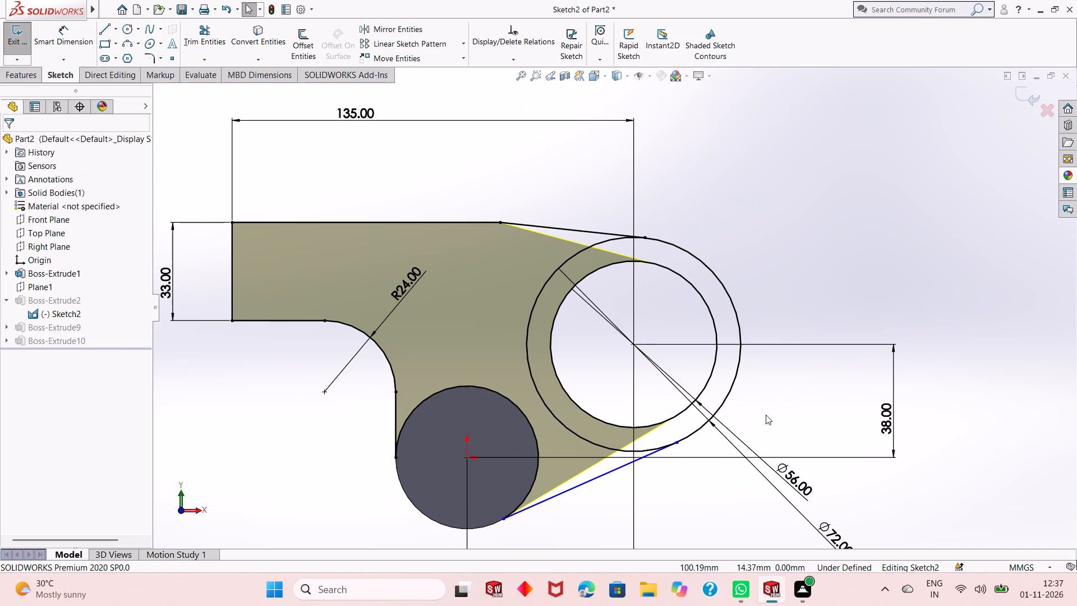
Make the lower slanted line tangent to the 72 mm circle.
left_click(615, 473)
left_click(629, 450, "ctrl")
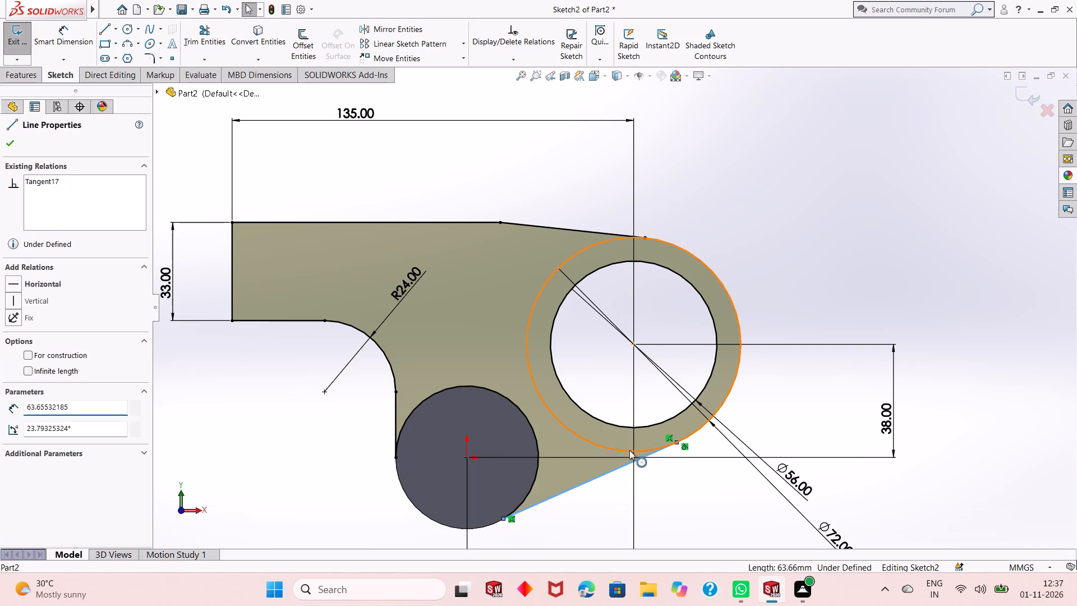
left_click(664, 402)
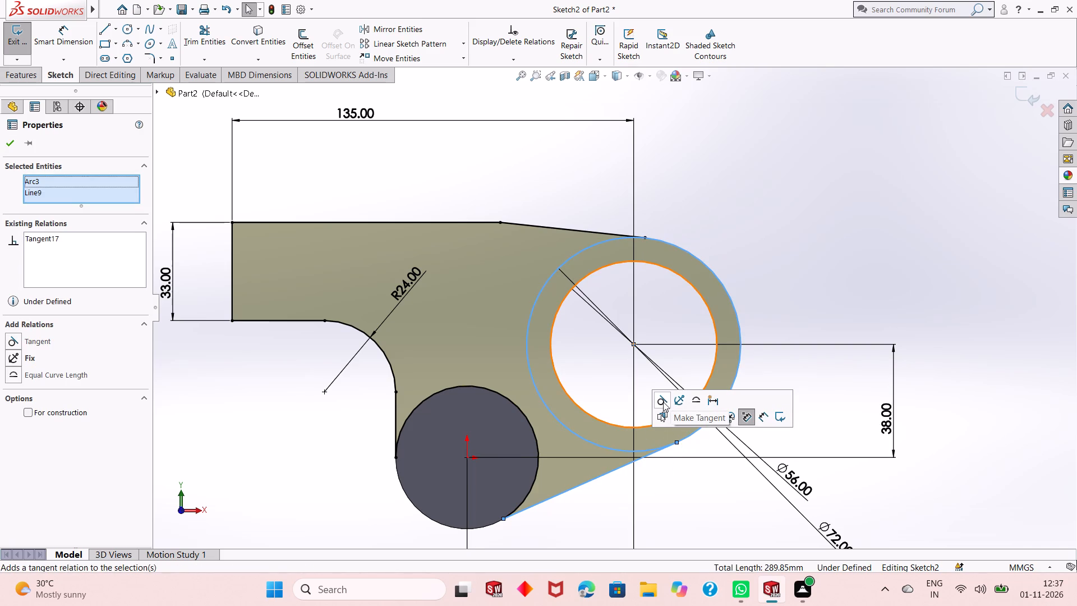
key("Escape")
key("Escape")
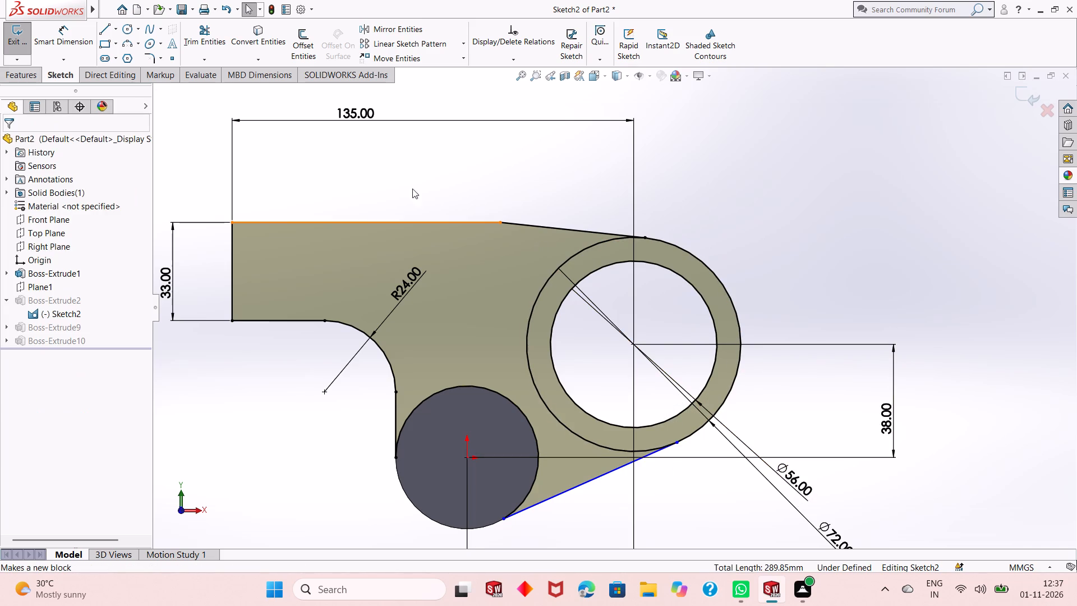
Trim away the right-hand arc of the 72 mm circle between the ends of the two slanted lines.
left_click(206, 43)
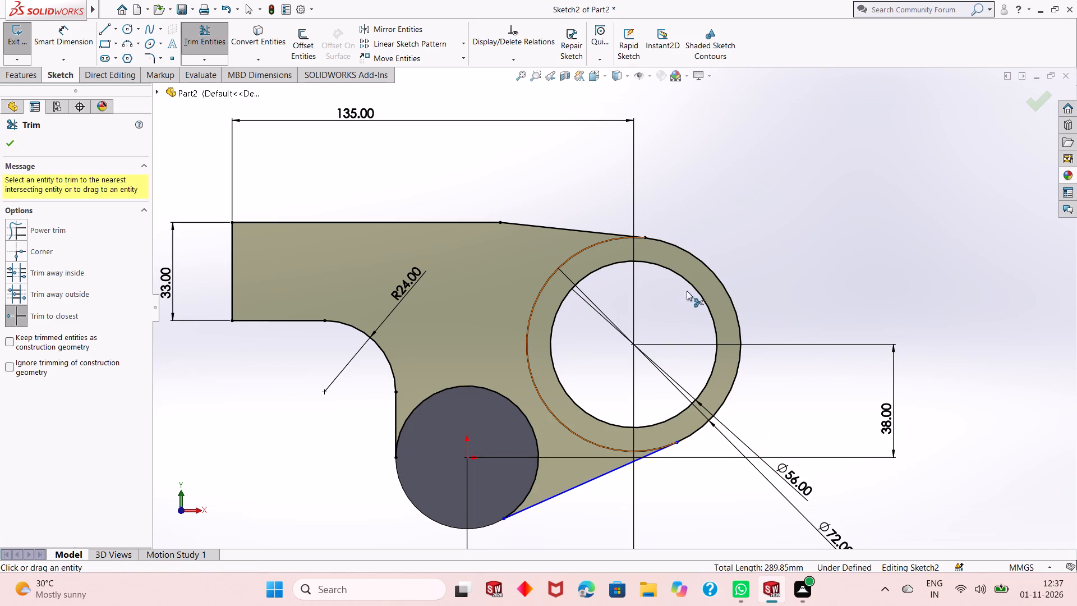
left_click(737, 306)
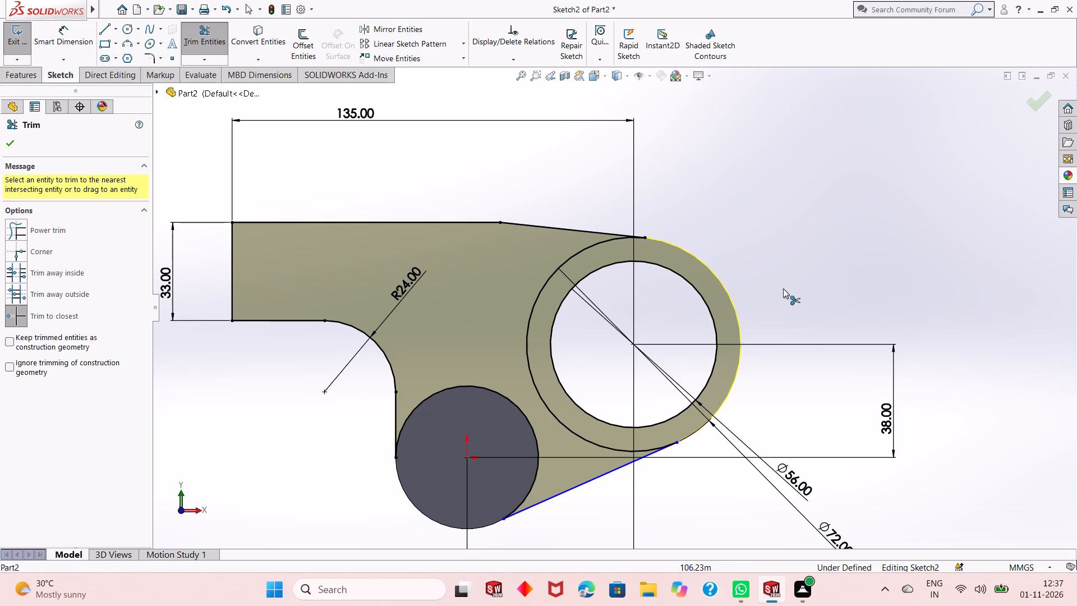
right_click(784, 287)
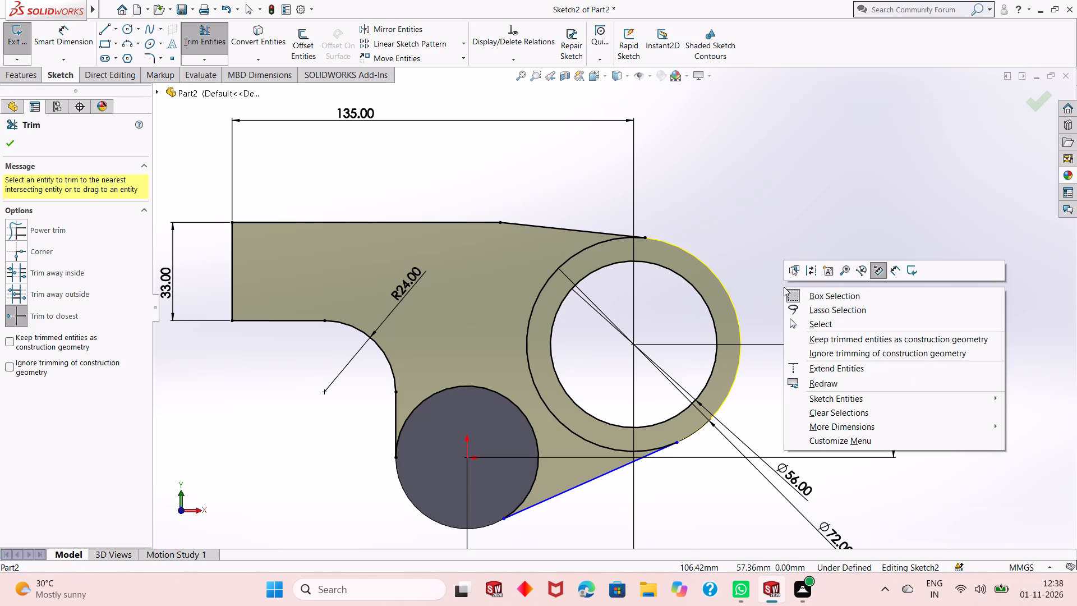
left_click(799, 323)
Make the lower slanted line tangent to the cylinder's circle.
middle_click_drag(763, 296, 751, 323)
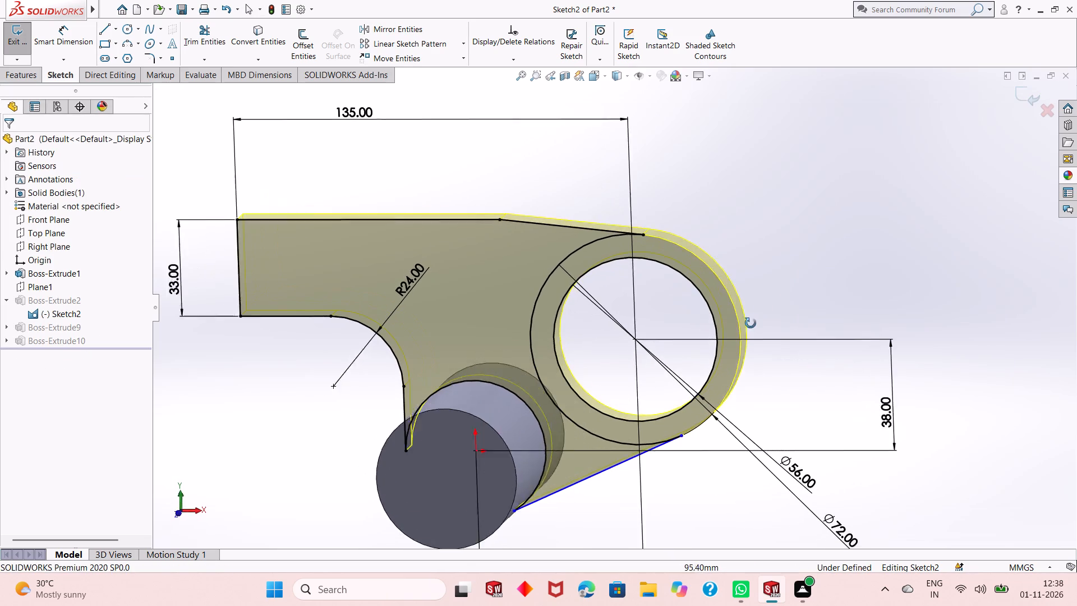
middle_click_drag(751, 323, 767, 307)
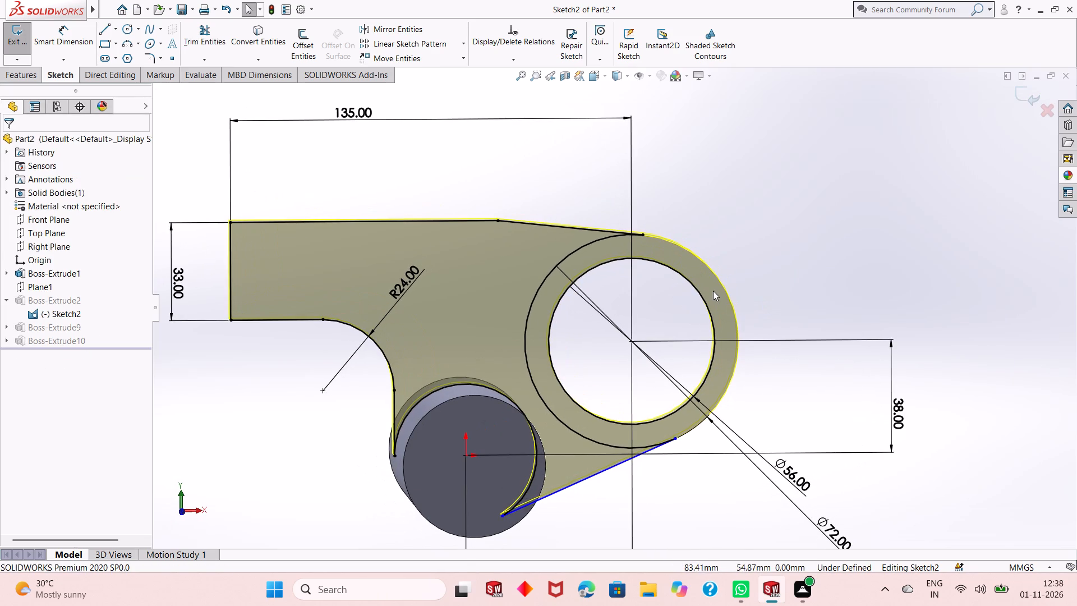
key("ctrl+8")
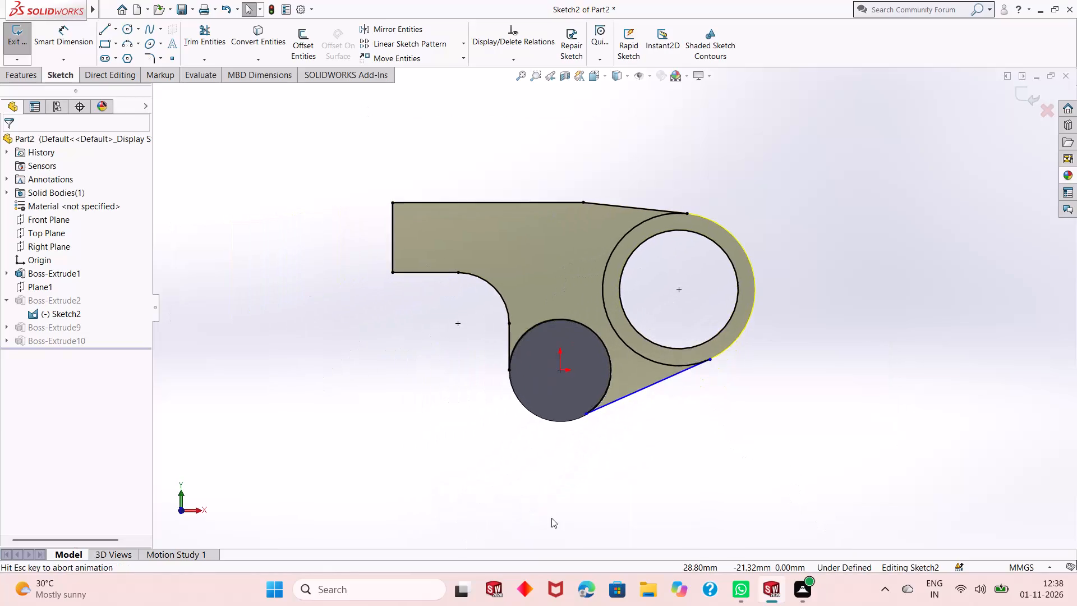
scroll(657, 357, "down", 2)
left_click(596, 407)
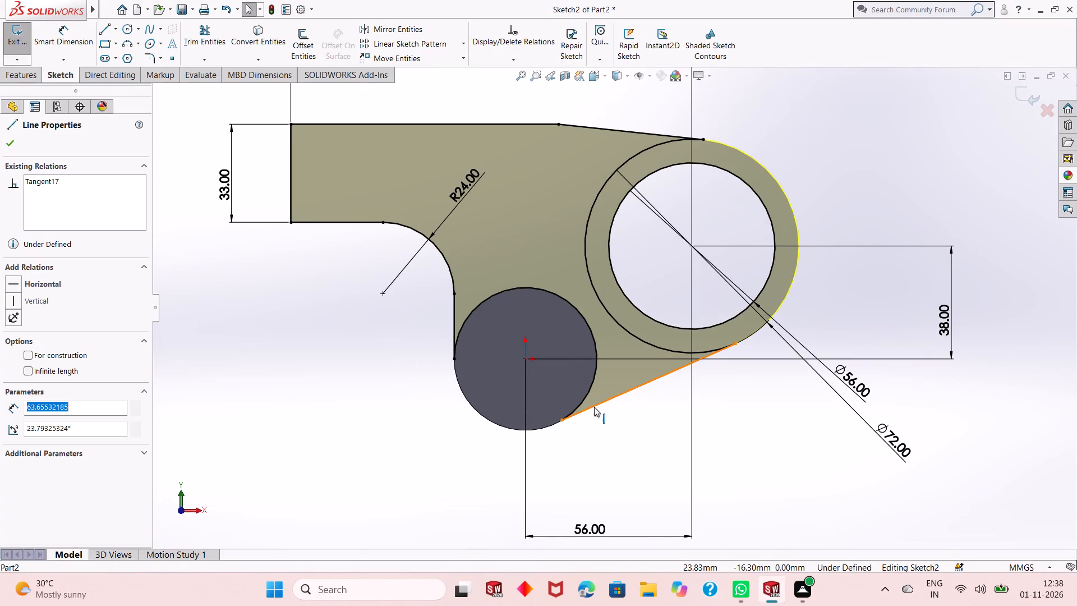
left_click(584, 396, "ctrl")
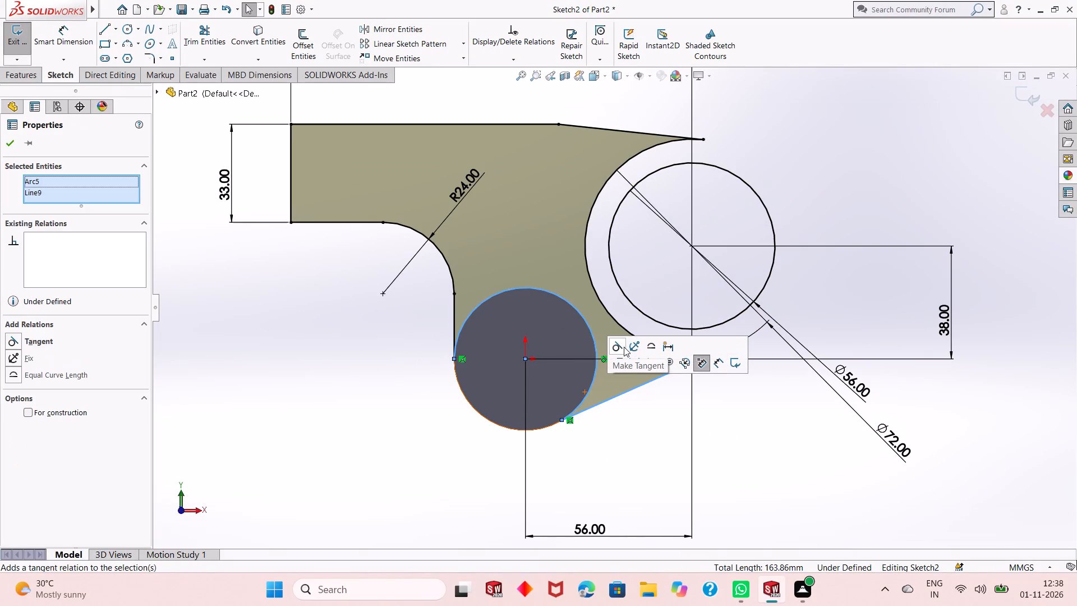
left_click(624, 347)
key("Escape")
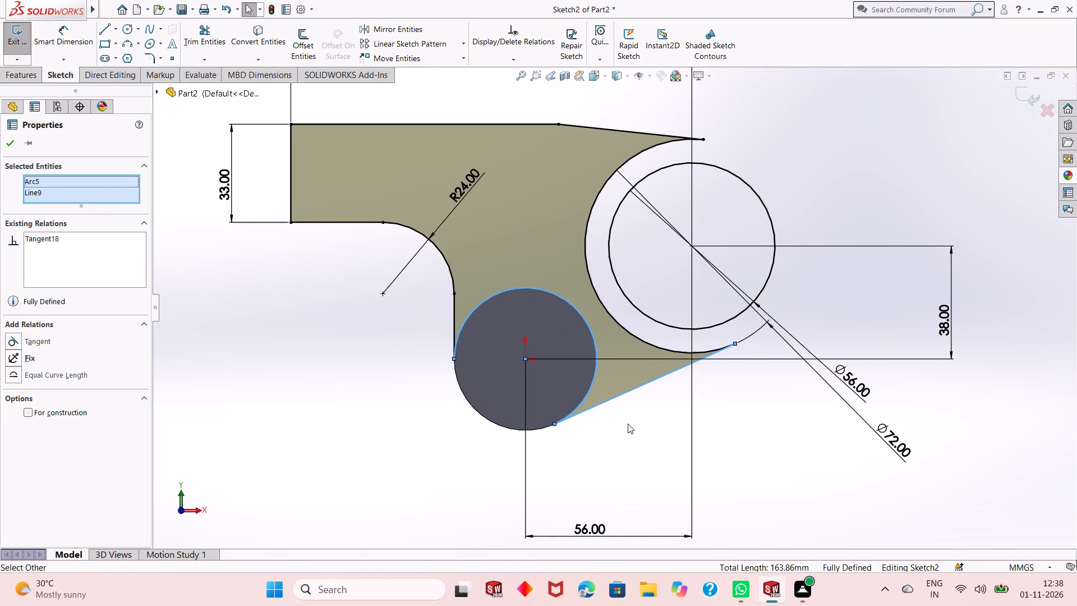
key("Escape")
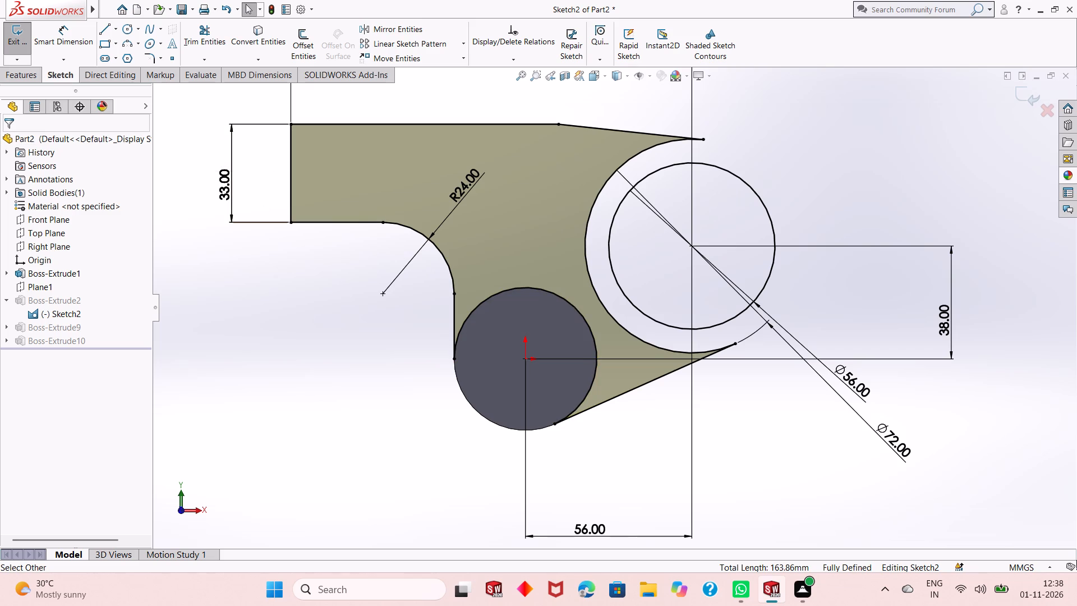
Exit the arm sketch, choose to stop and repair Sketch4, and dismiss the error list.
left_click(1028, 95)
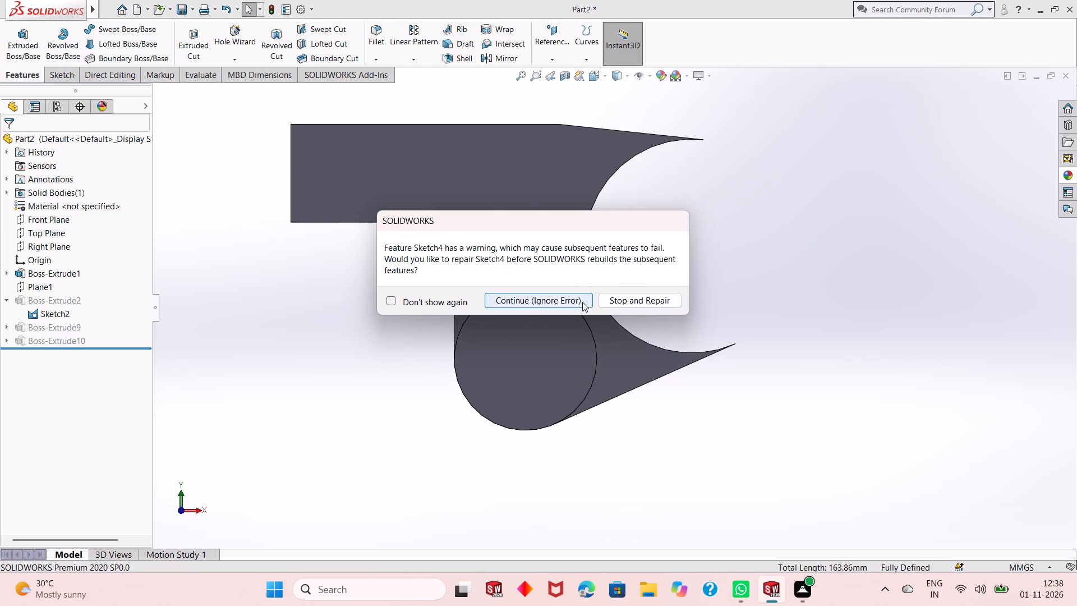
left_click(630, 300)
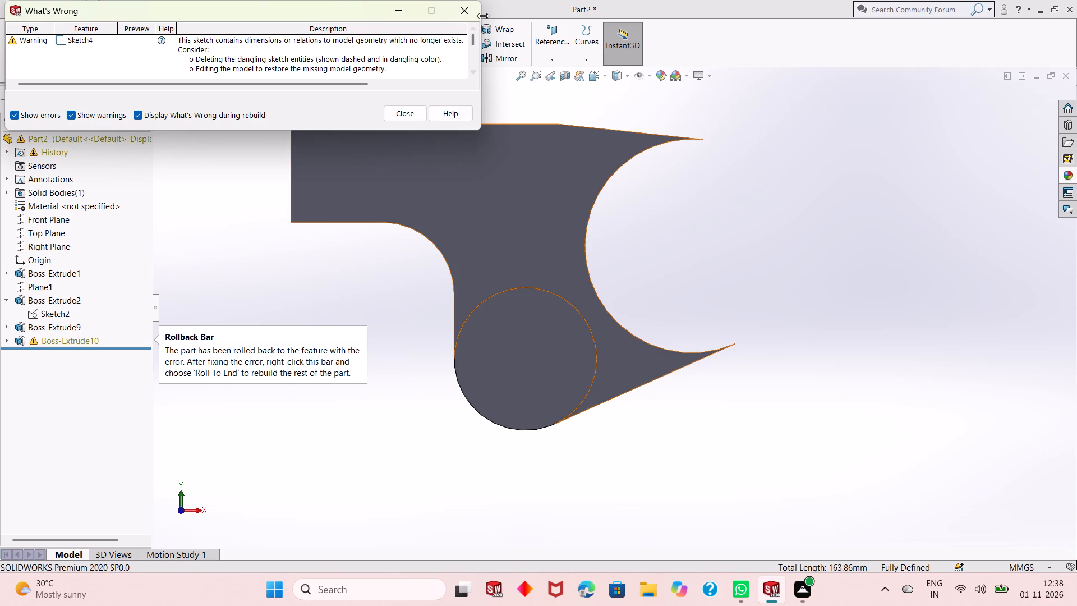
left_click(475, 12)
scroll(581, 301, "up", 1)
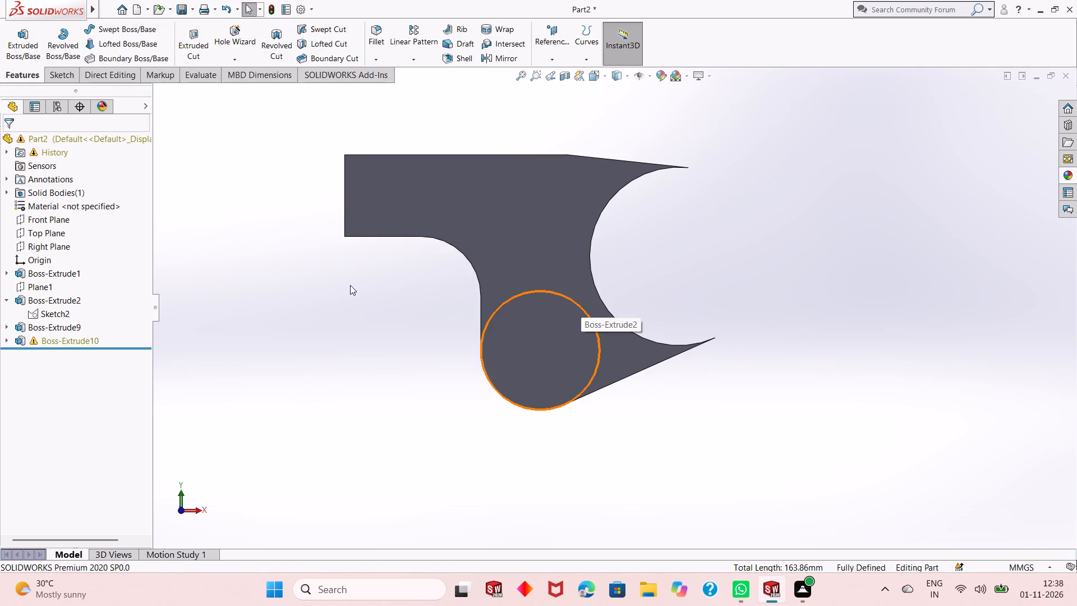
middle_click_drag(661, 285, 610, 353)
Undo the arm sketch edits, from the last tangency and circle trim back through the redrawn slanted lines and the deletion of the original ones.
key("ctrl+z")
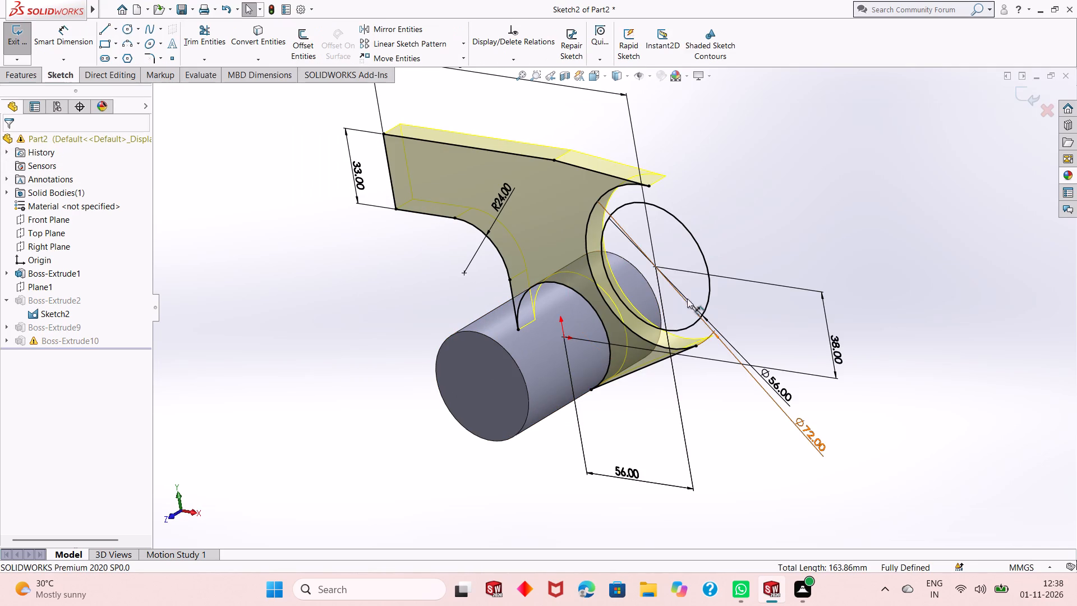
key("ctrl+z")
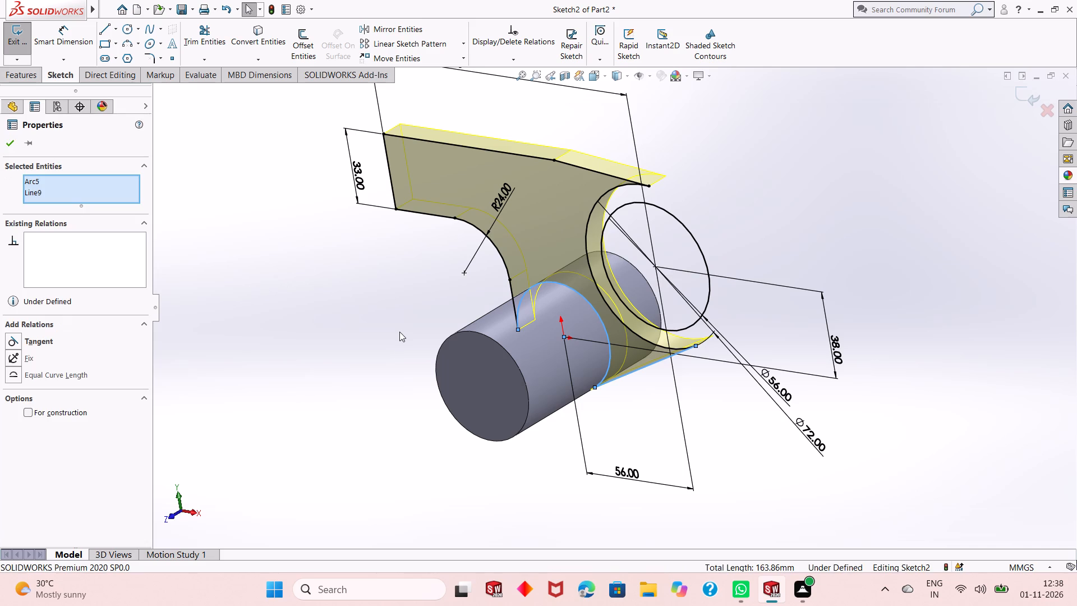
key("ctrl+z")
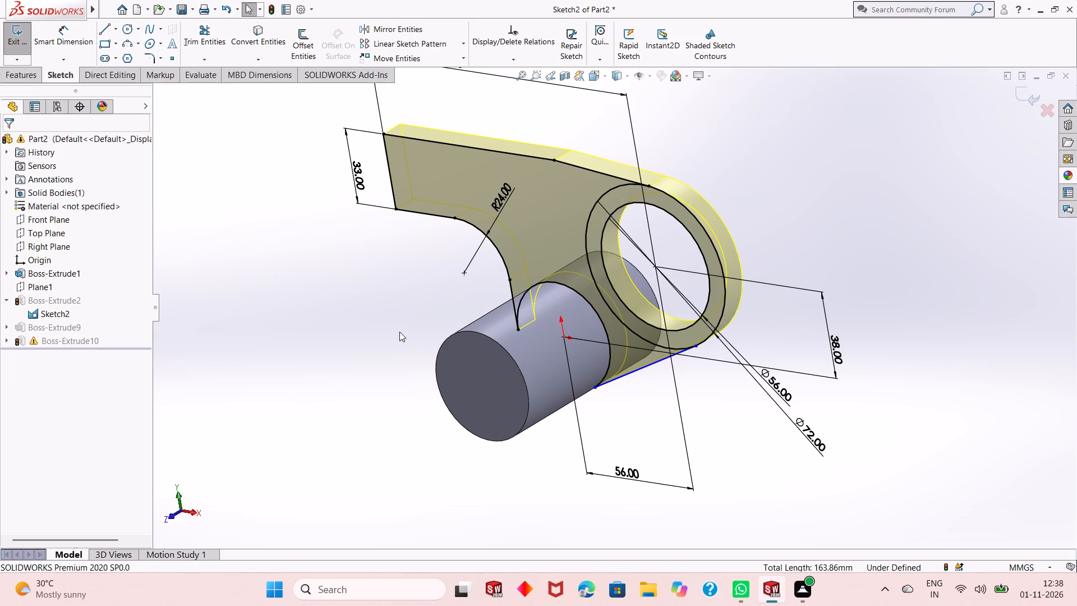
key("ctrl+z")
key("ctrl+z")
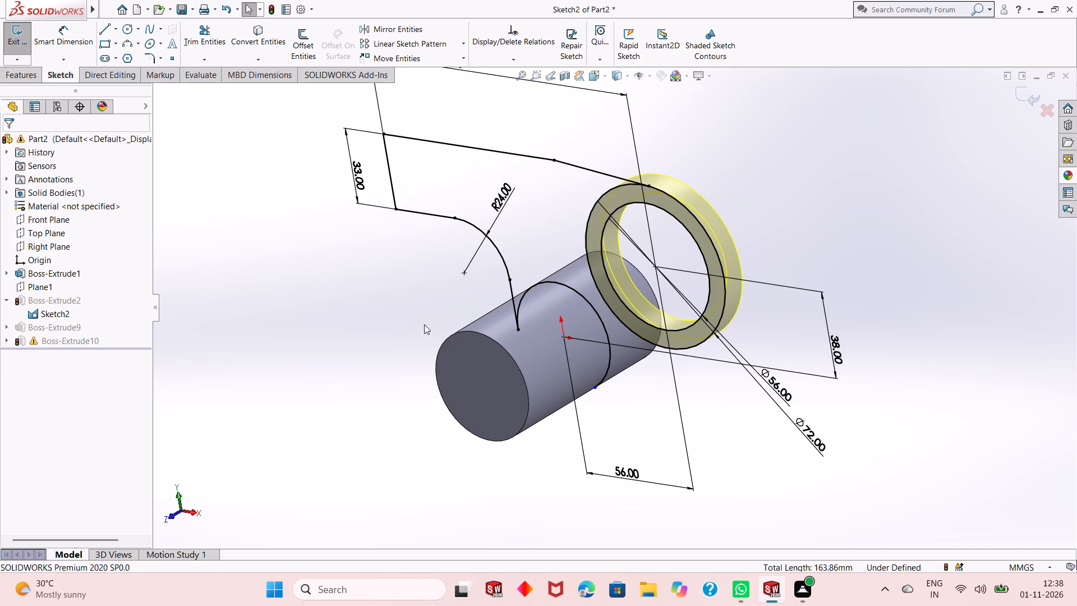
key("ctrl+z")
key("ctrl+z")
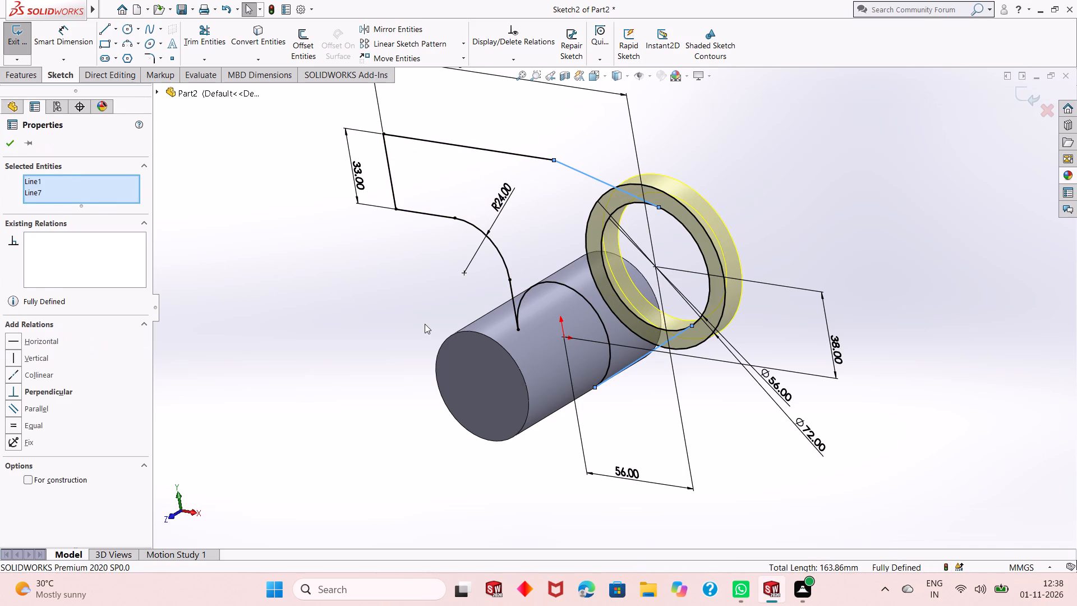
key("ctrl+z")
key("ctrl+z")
Delete the Boss-Extrude10 feature together with its leftover Sketch4.
middle_click_drag(591, 291, 537, 306)
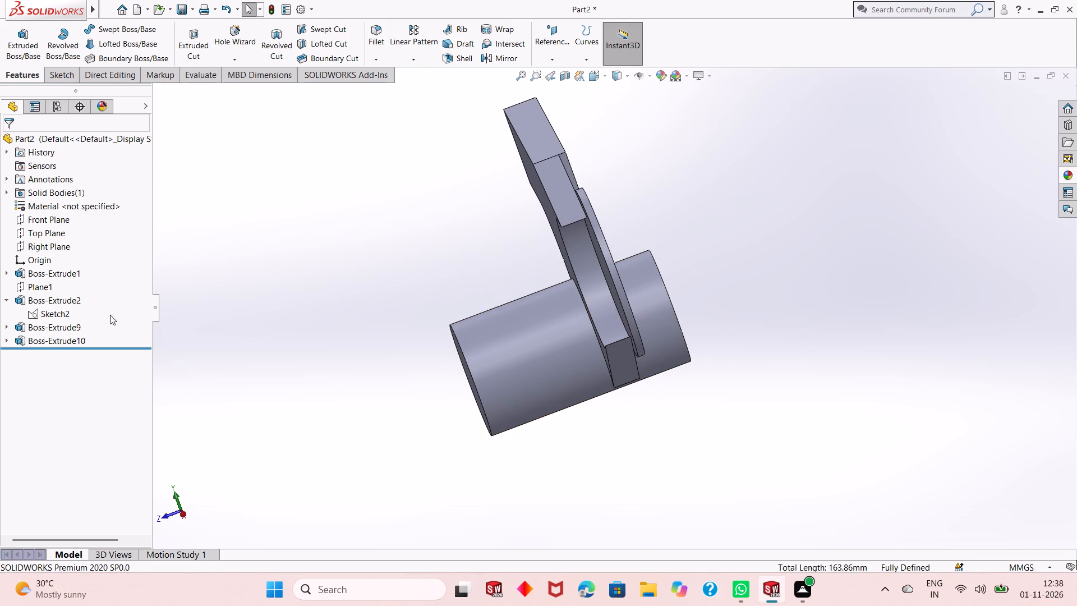
right_click(78, 343)
left_click(112, 412)
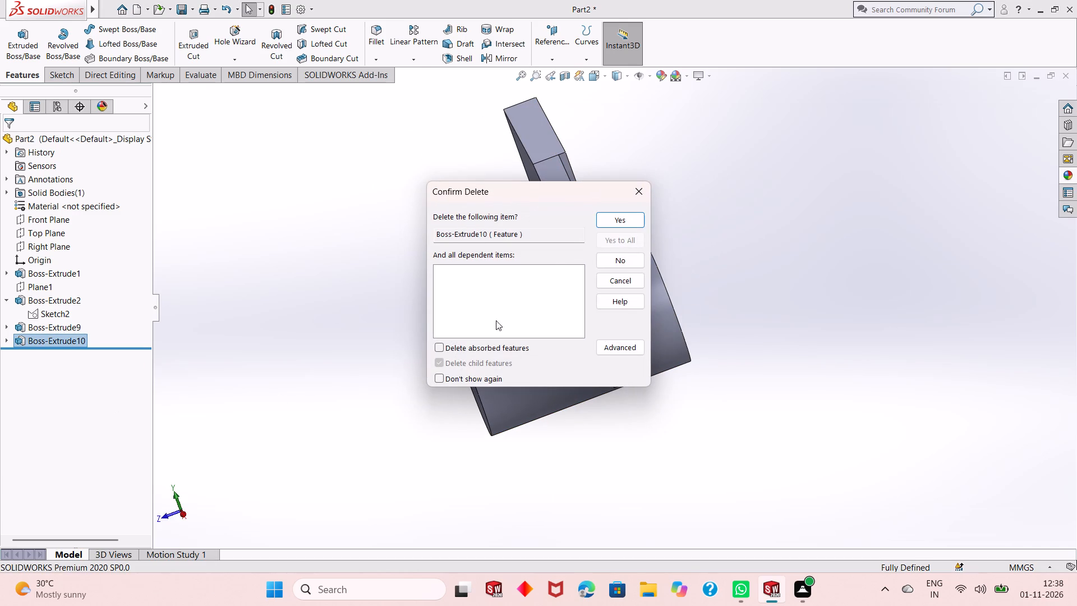
left_click(605, 227)
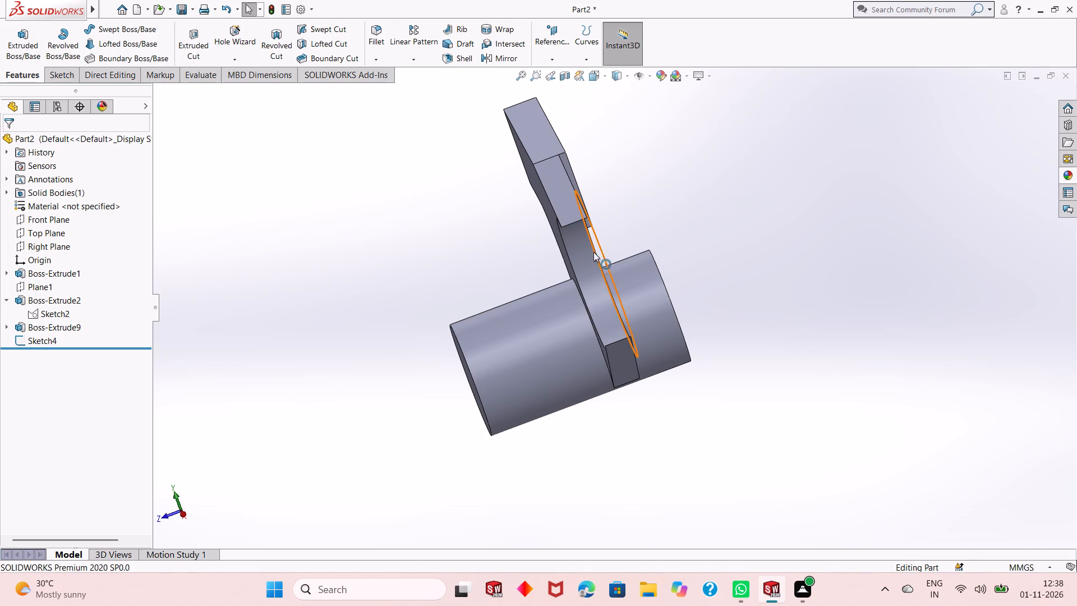
right_click(42, 342)
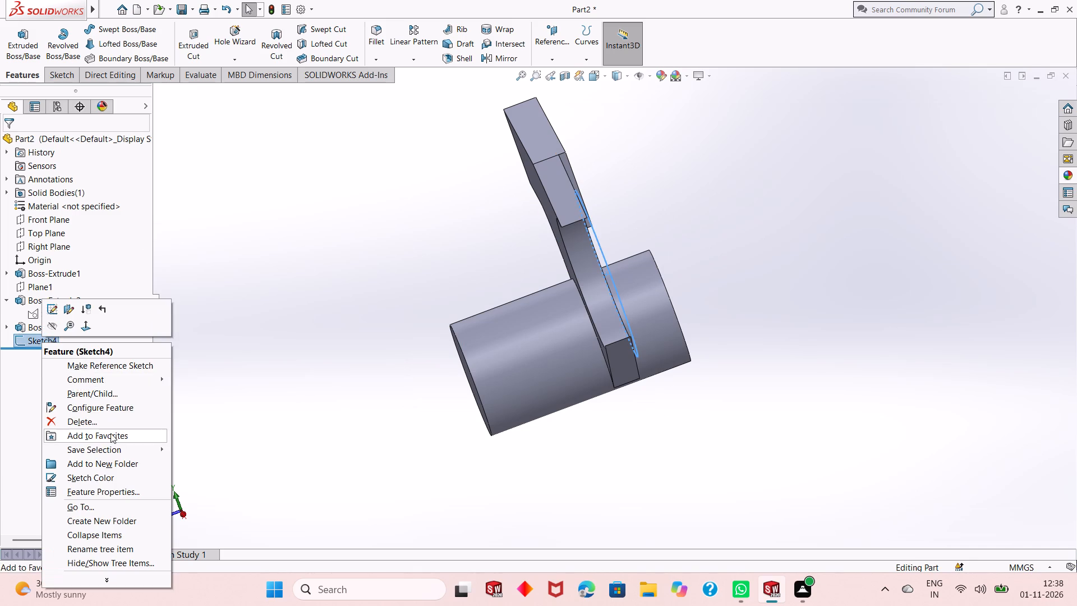
left_click(122, 424)
left_click(620, 221)
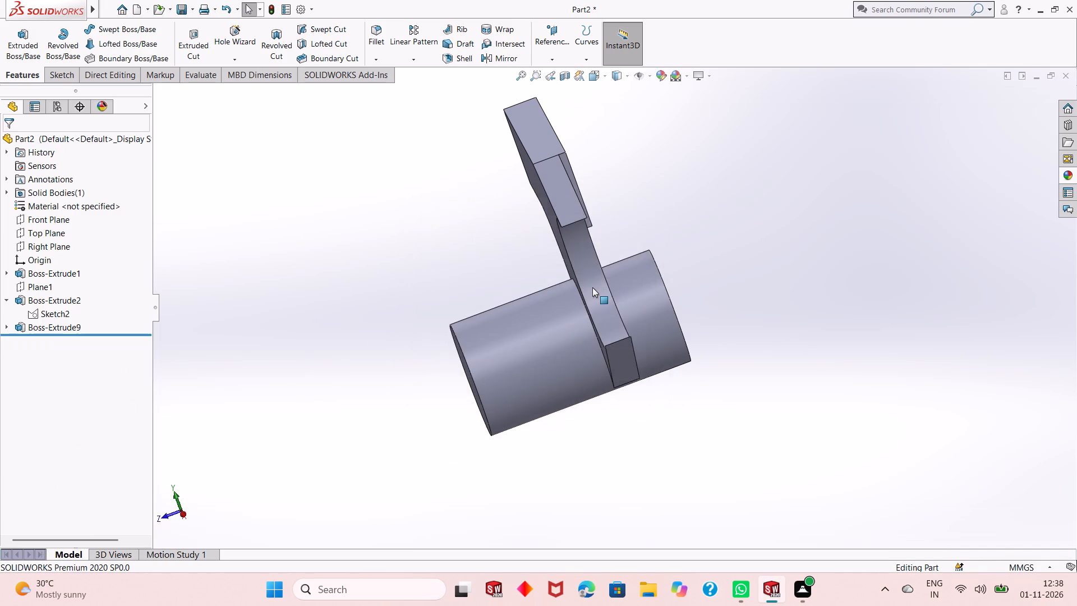
Reopen Sketch2 of Boss-Extrude2 for editing and delete the two slanted lines that meet the 56 mm circle.
middle_click_drag(577, 370, 880, 251)
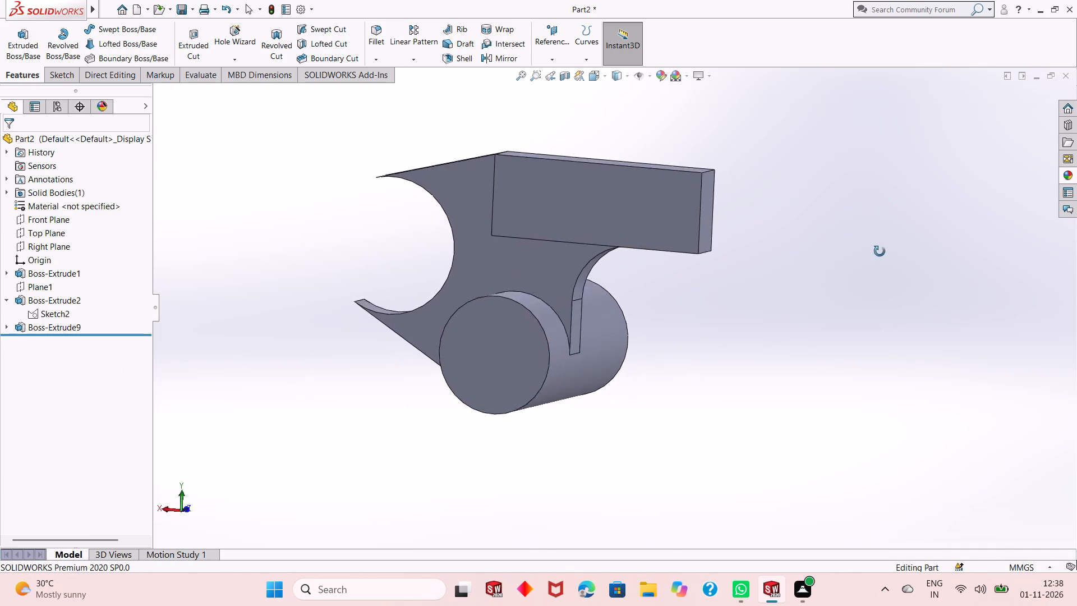
middle_click_drag(880, 251, 666, 251)
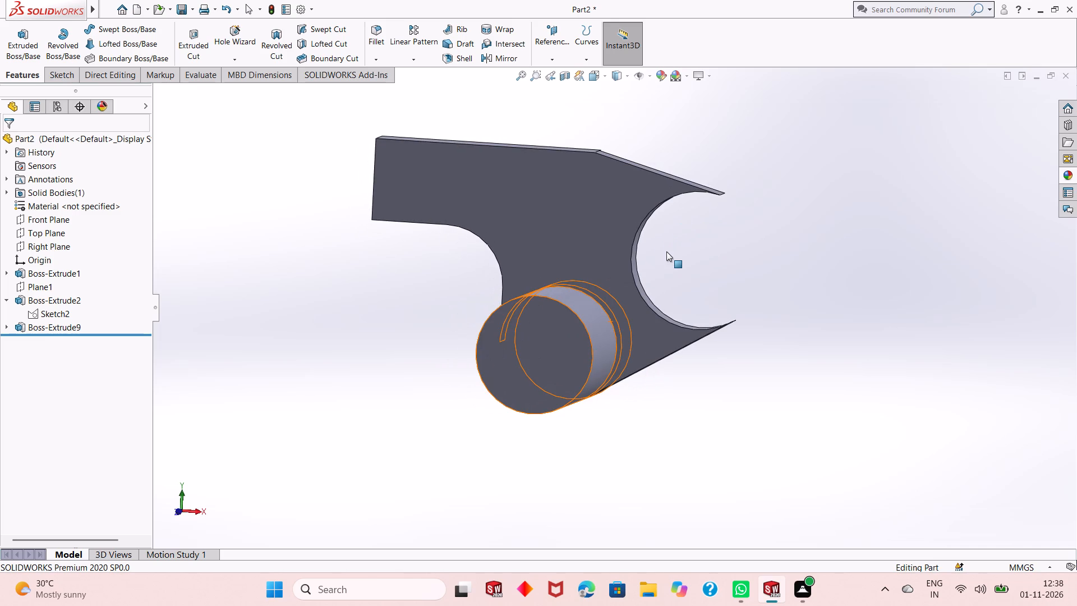
scroll(663, 251, "down", 2)
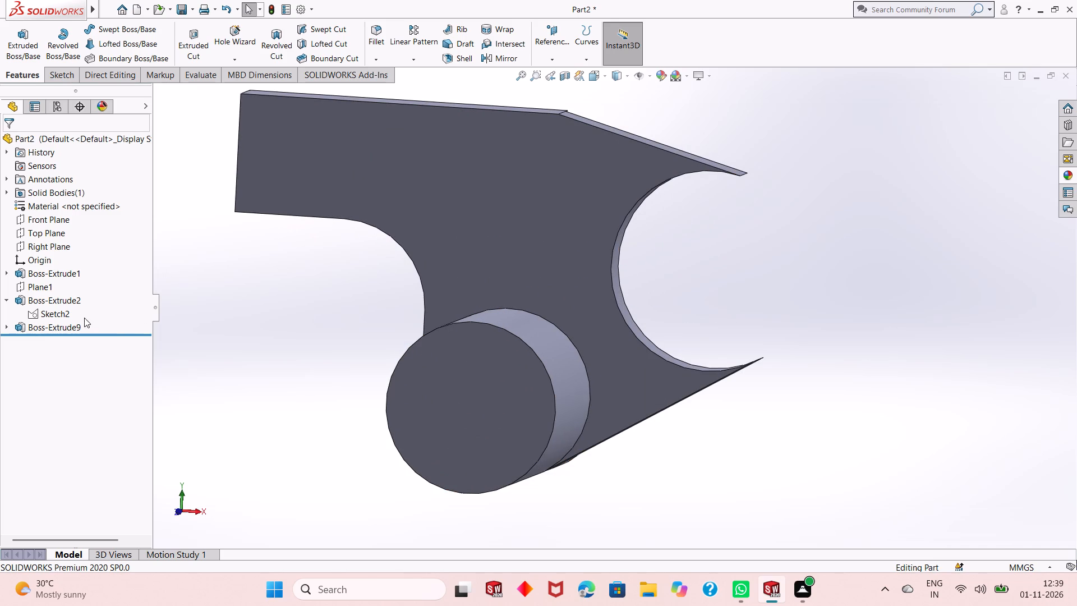
left_click(58, 311)
left_click(75, 285)
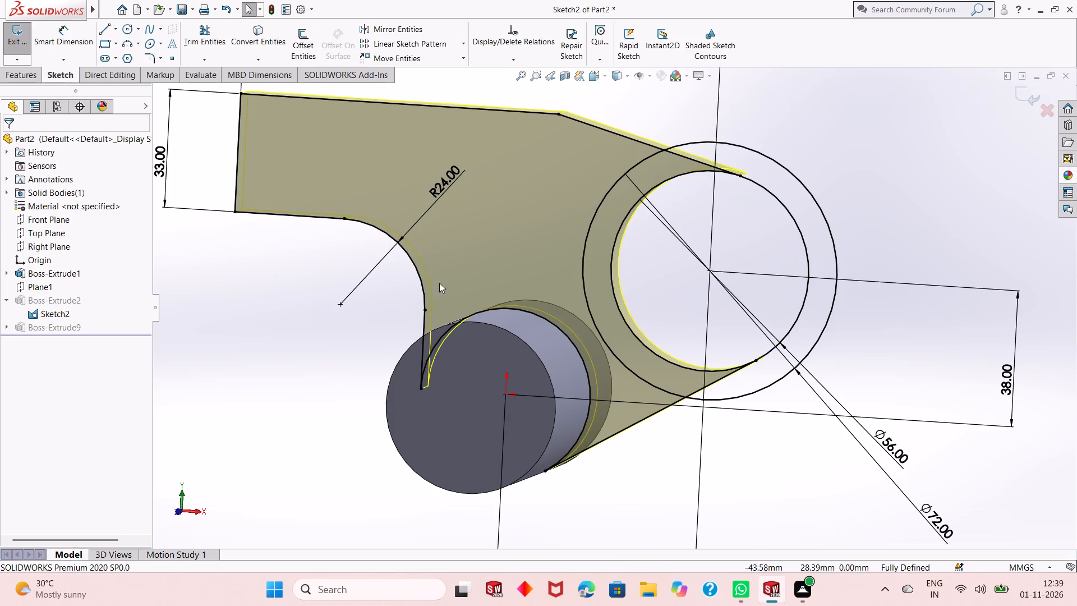
key("ctrl+8")
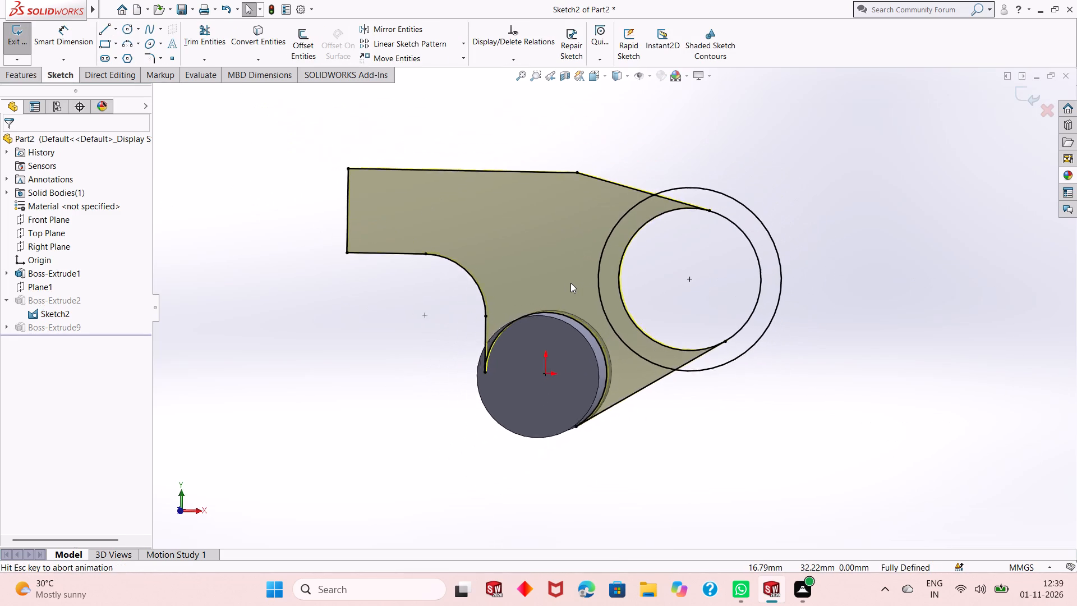
scroll(702, 210, "down", 1)
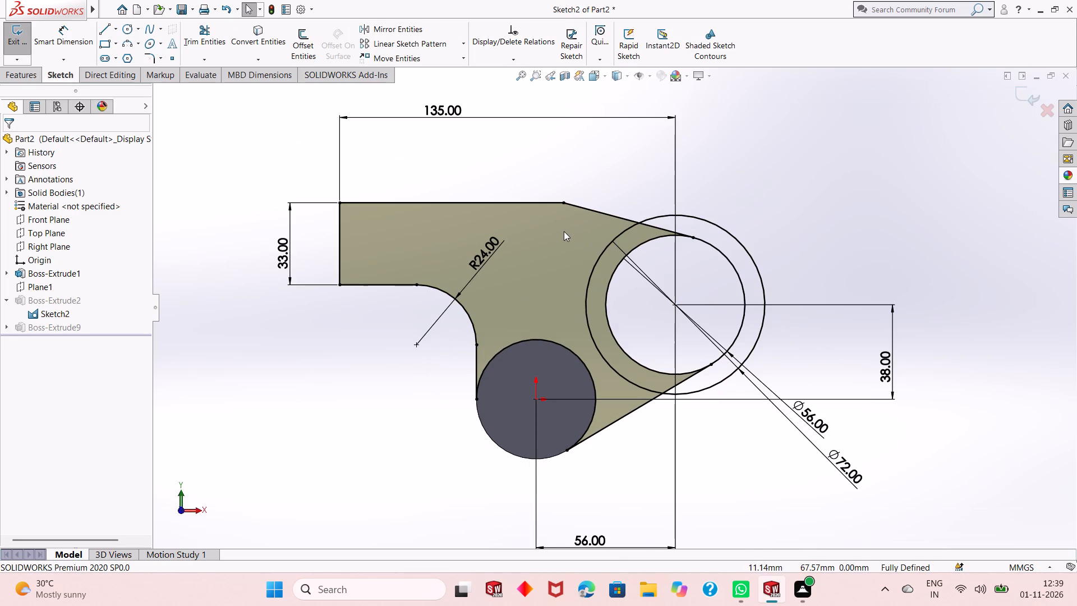
left_click(593, 210)
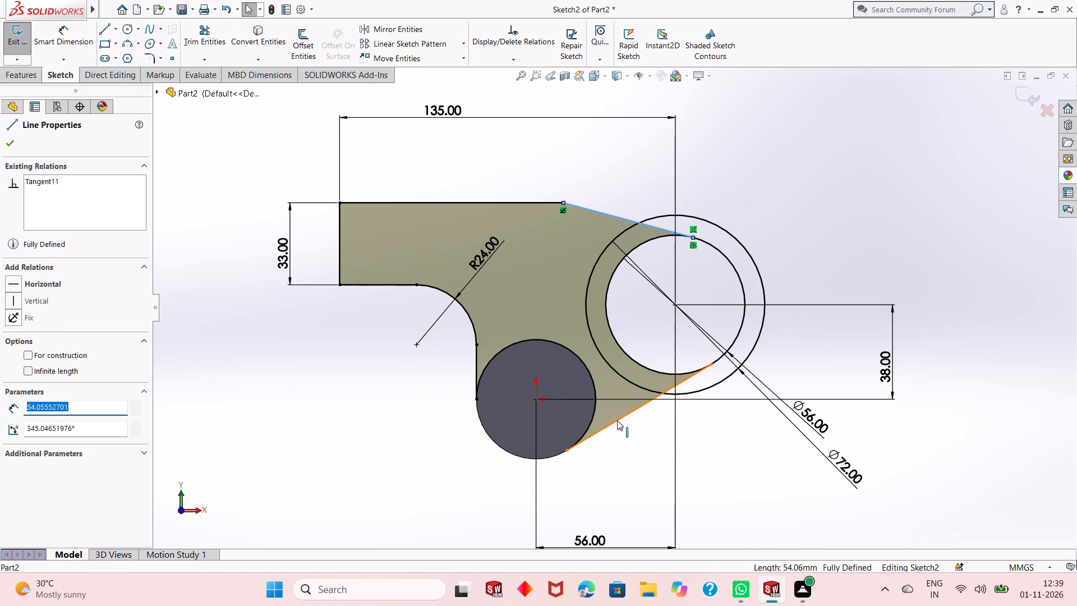
left_click(617, 420, "ctrl")
right_click(823, 121)
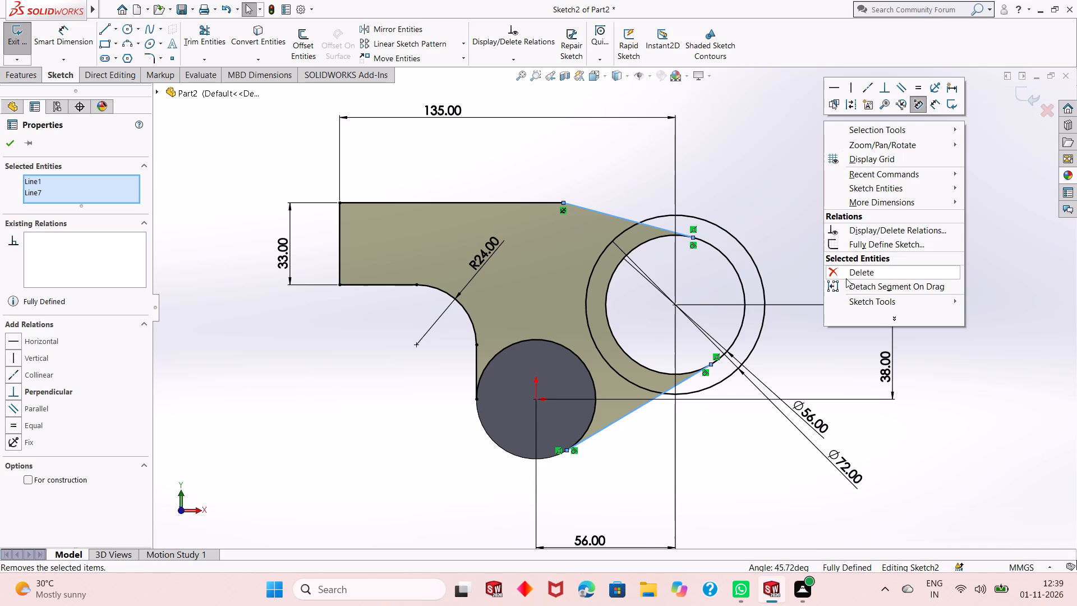
left_click(849, 269)
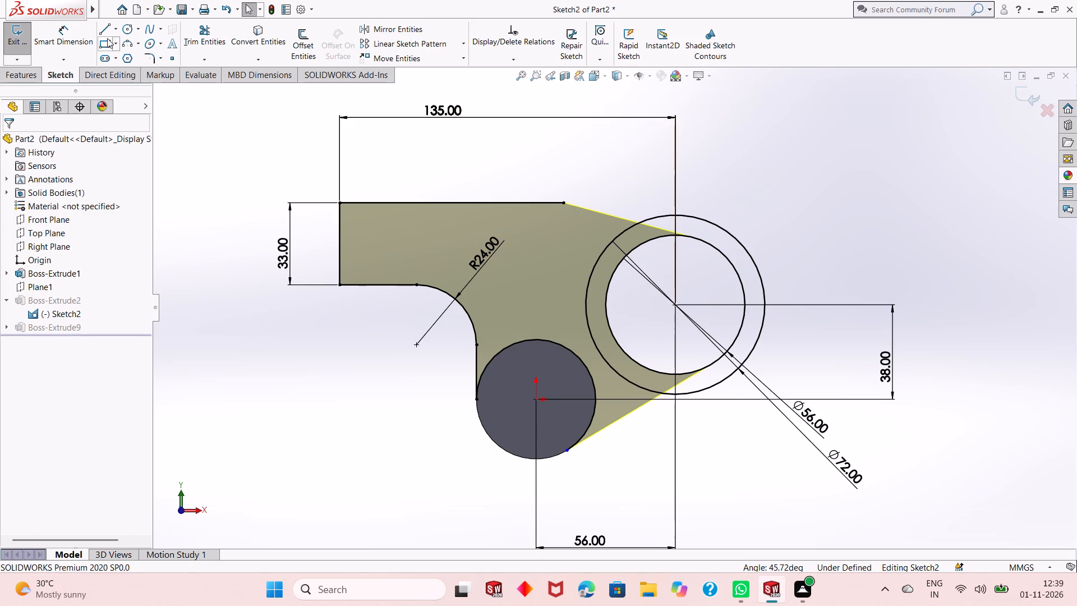
Draw a slanted line from the end of the arm's top edge to the upper side of the 72 mm circle.
left_click(102, 31)
left_click(565, 203)
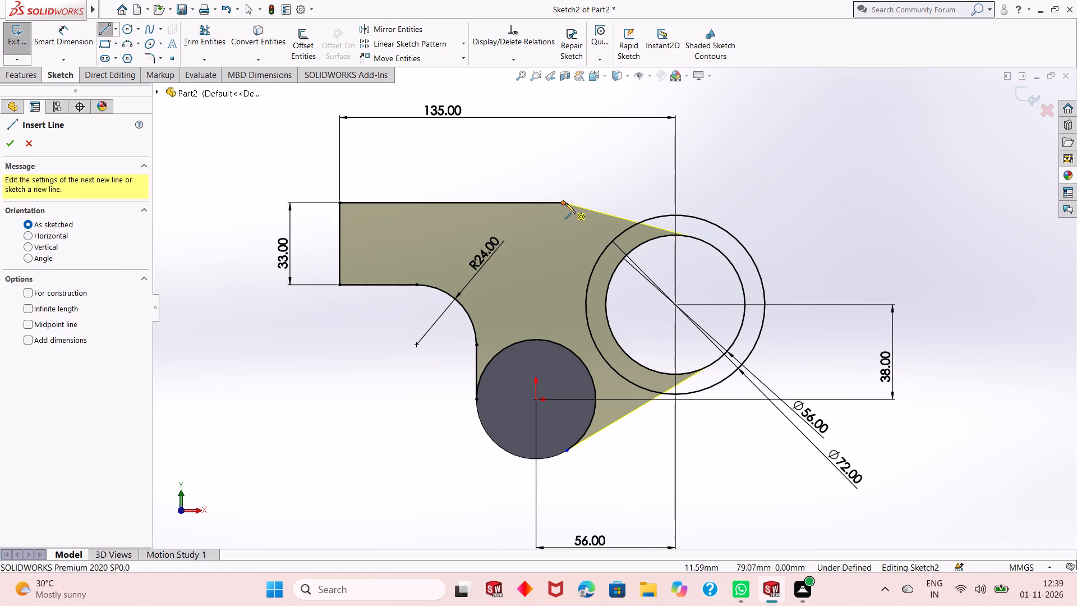
left_click(688, 217)
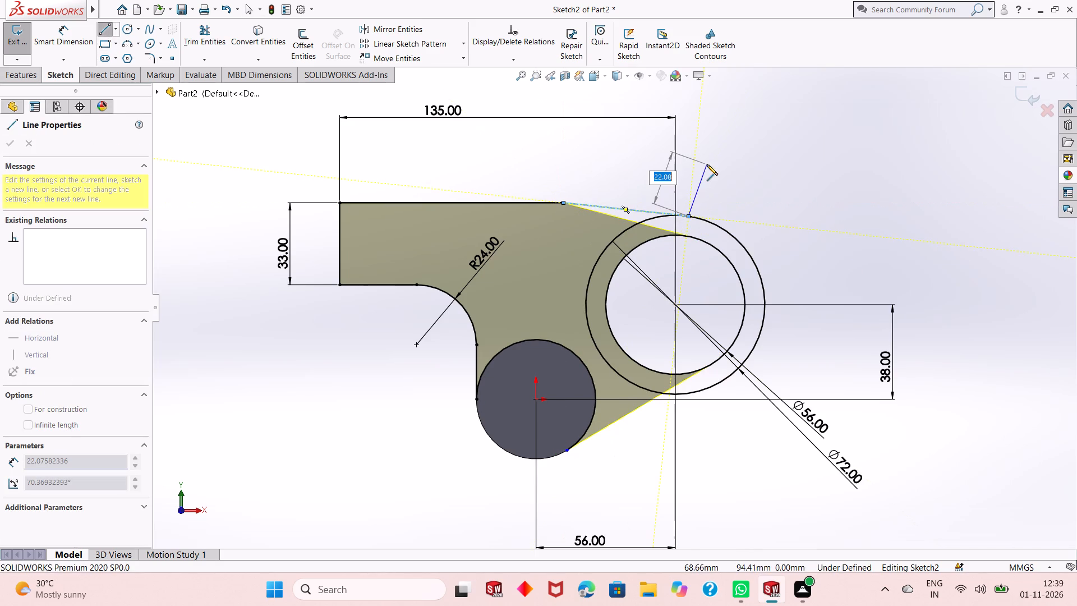
right_click(707, 164)
left_click(750, 178)
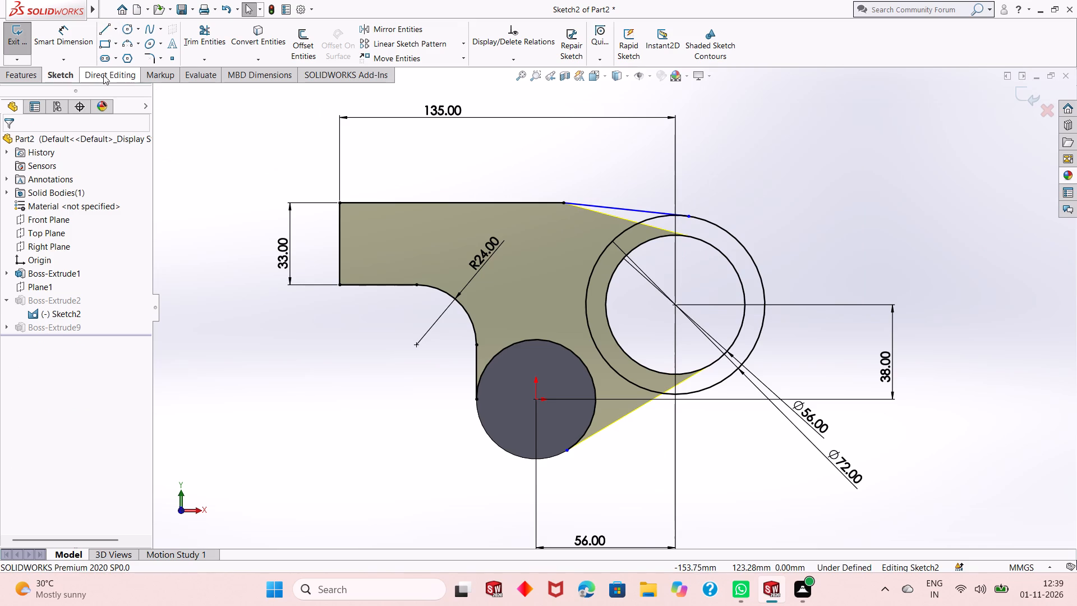
Draw a slanted line from the lower side of the cylinder's circle to the lower side of the 72 mm circle.
left_click(105, 30)
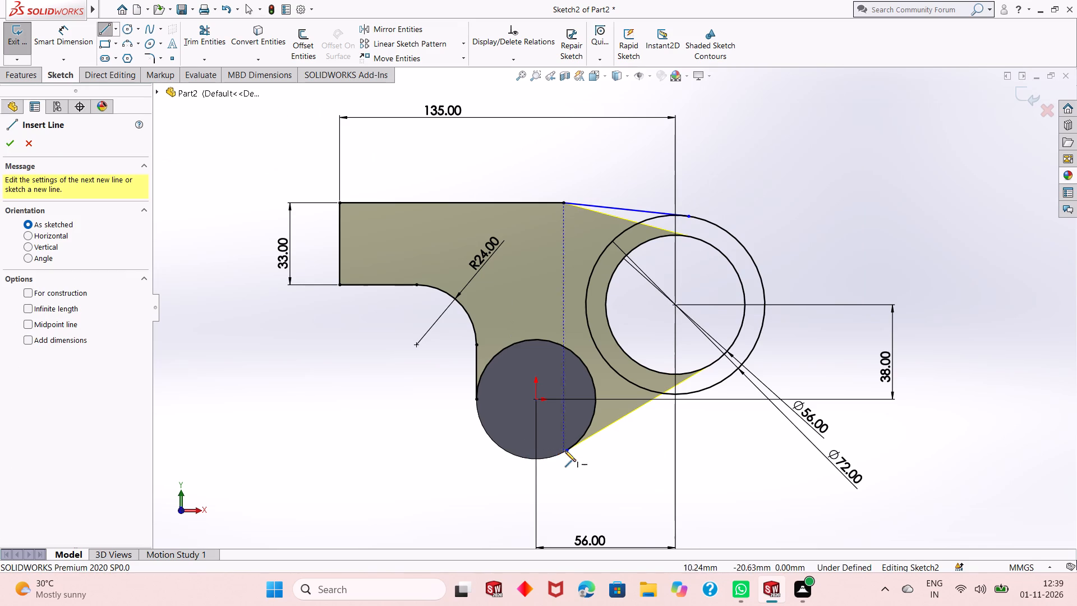
left_click(566, 451)
left_click(714, 383)
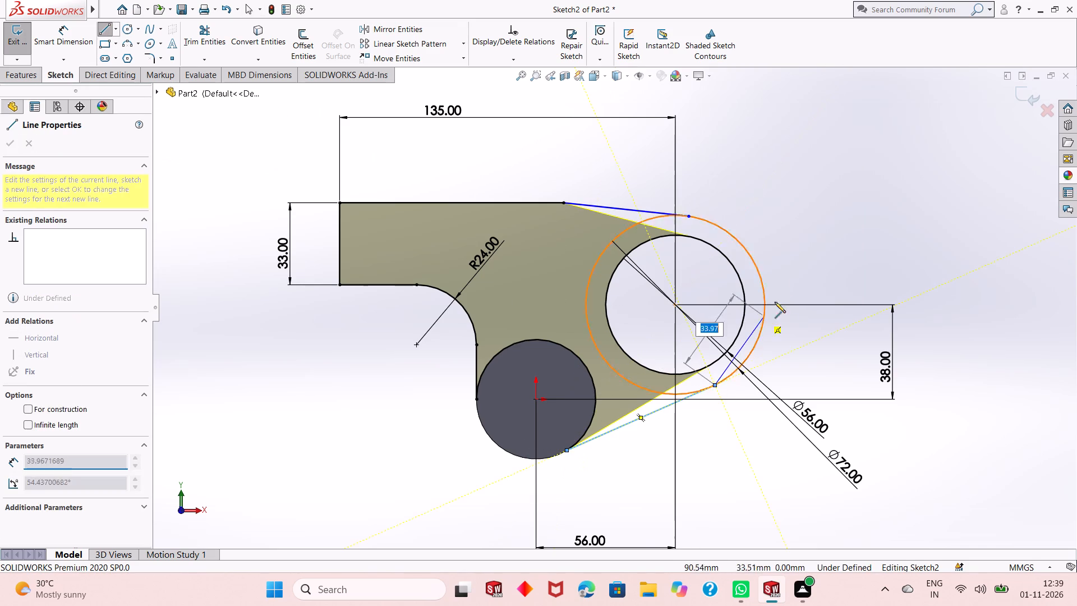
right_click(816, 246)
left_click(864, 252)
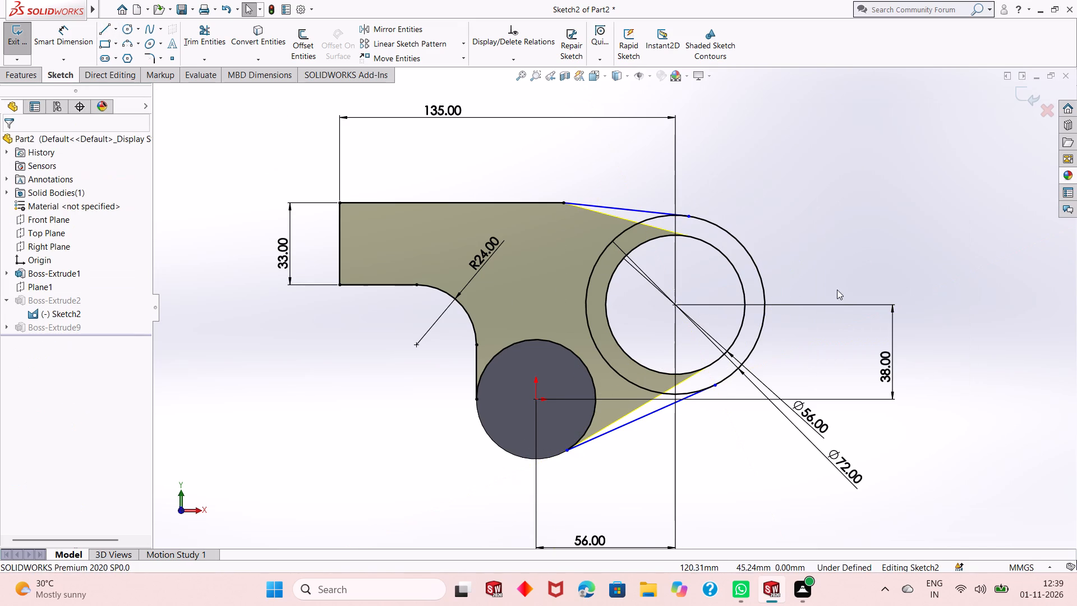
Make the upper slanted line tangent to the 72 mm circle.
left_click(602, 206)
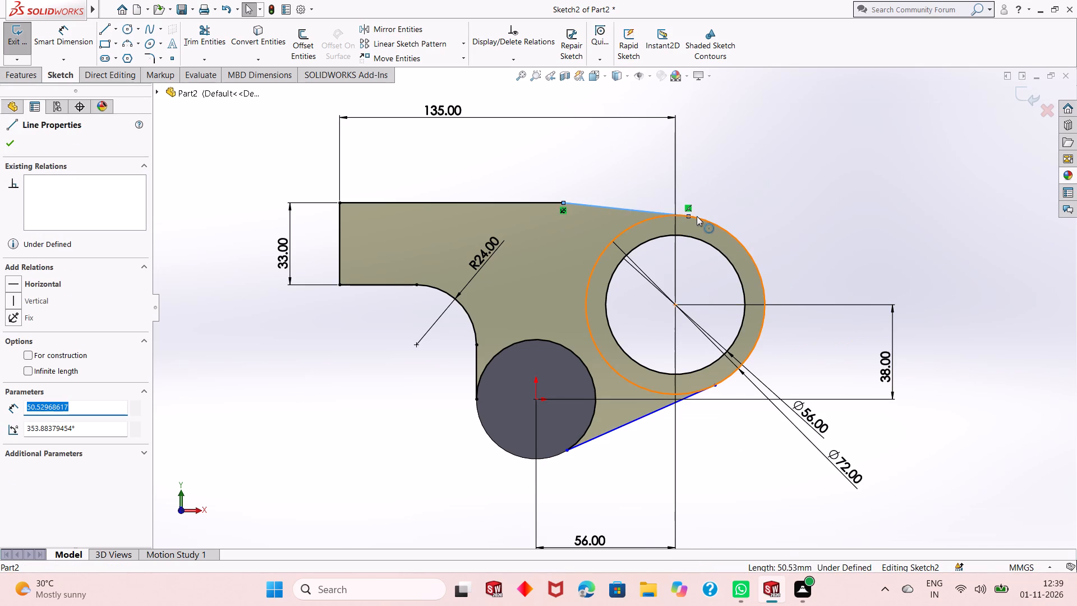
left_click(697, 216, "ctrl")
left_click(729, 163)
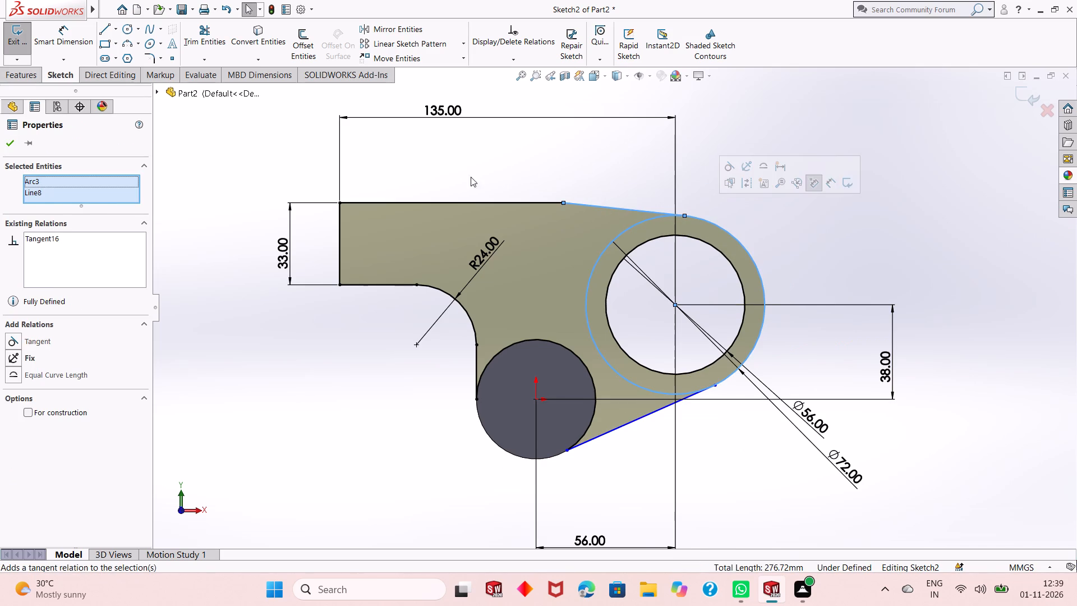
key("Escape")
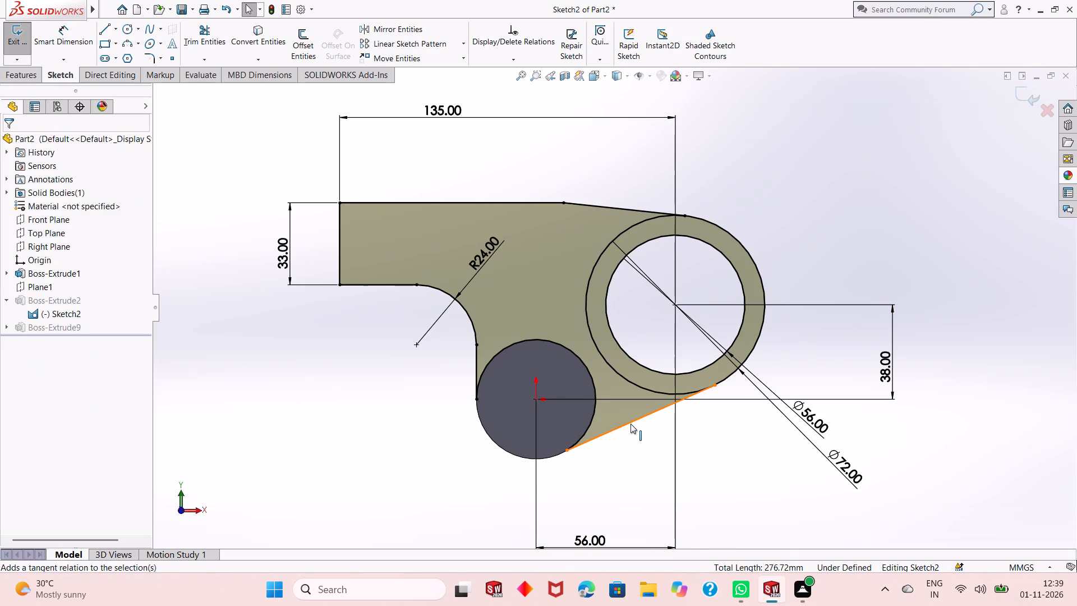
Make the lower slanted line tangent to both the 72 mm circle and the cylinder's circle.
left_click(631, 423)
left_click(729, 379, "ctrl")
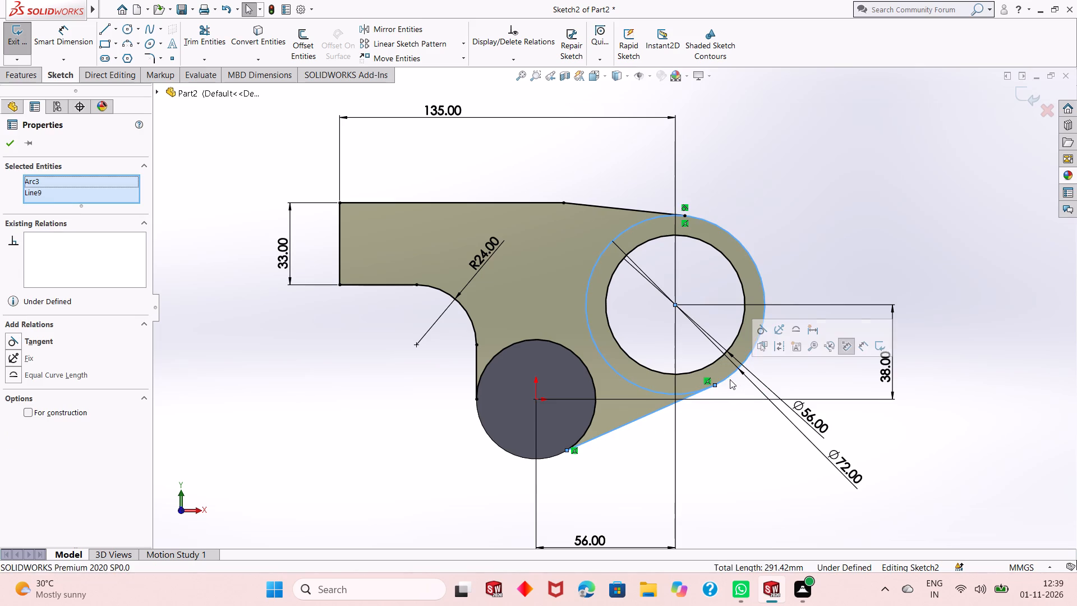
left_click(763, 324)
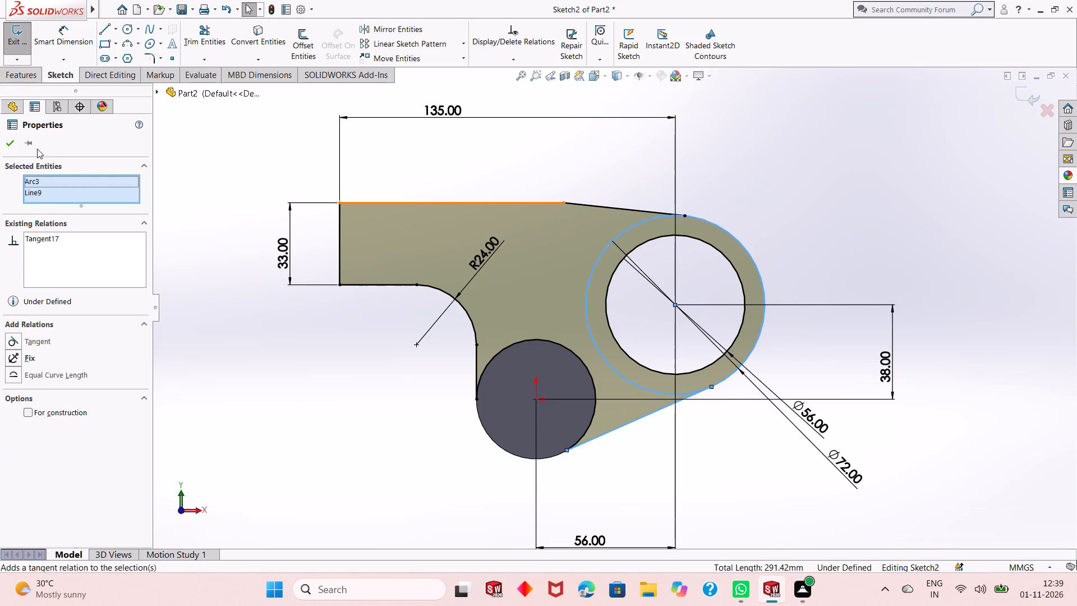
left_click(11, 145)
key("Escape")
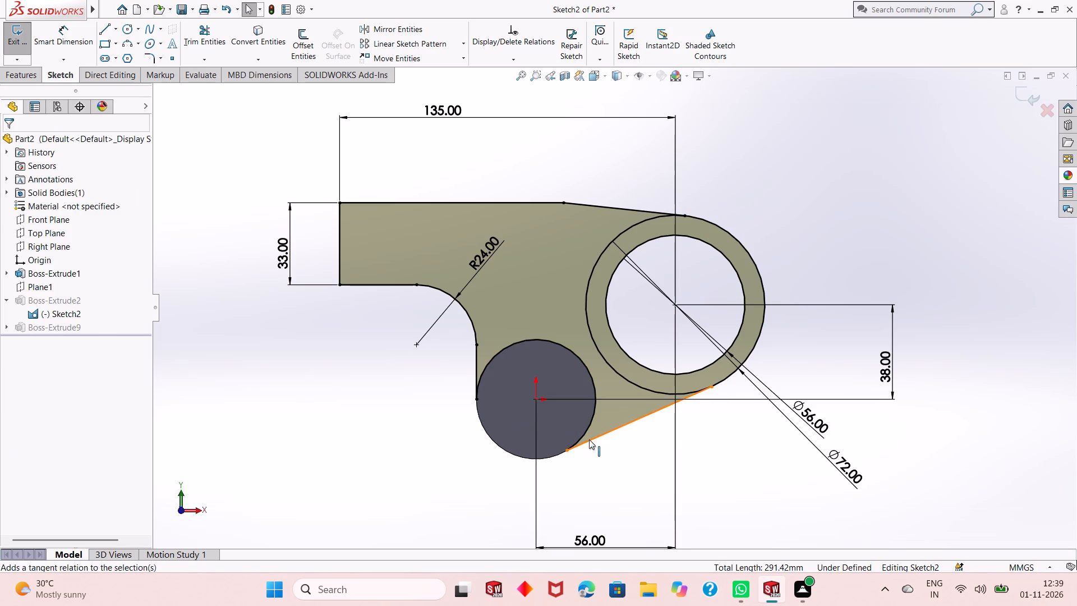
left_click(589, 440)
left_click(587, 429, "ctrl")
left_click(621, 382)
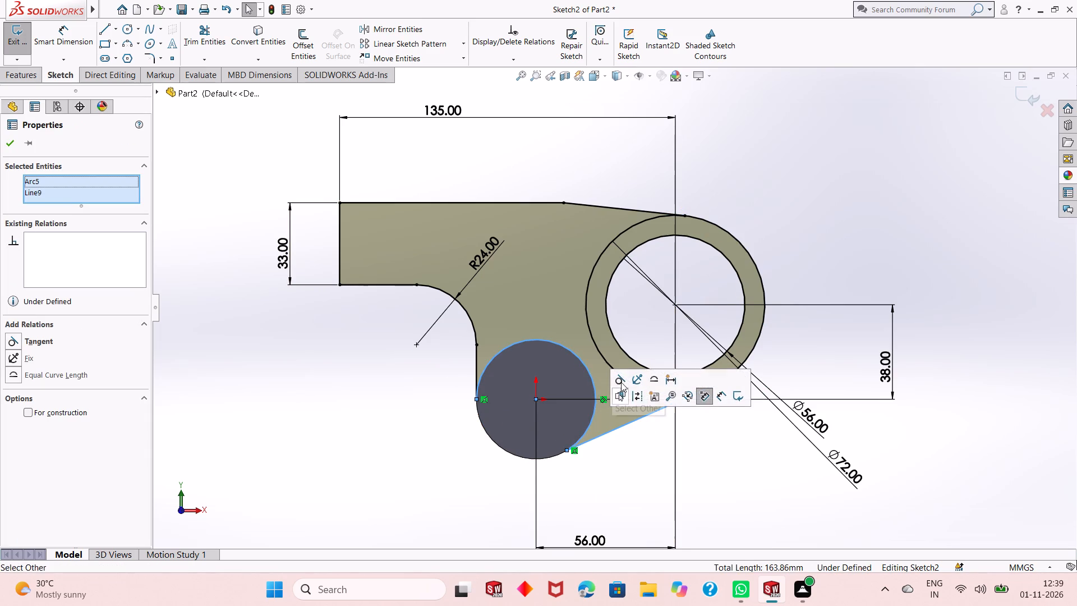
left_click(4, 138)
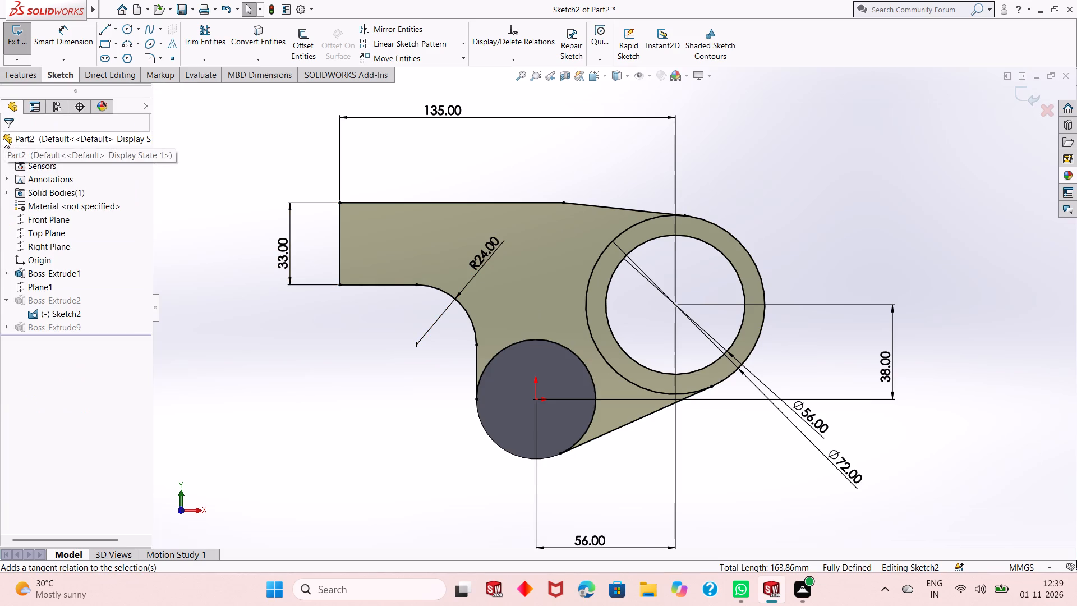
Trim away the 72 mm circle's outer arc between the two slanted lines and exit Sketch2 to rebuild the arm.
left_click(204, 27)
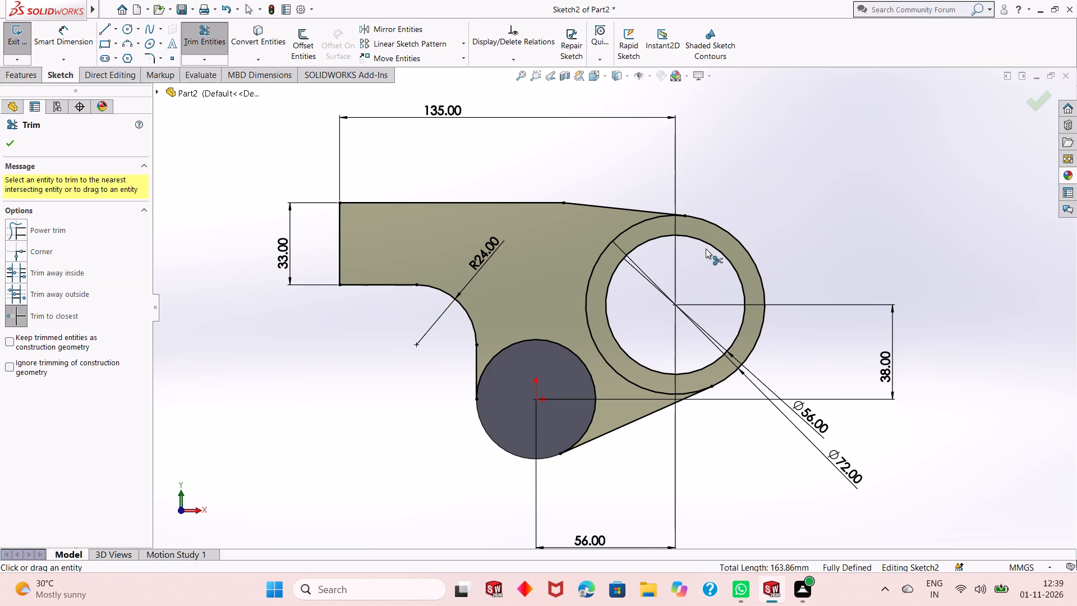
left_click(753, 262)
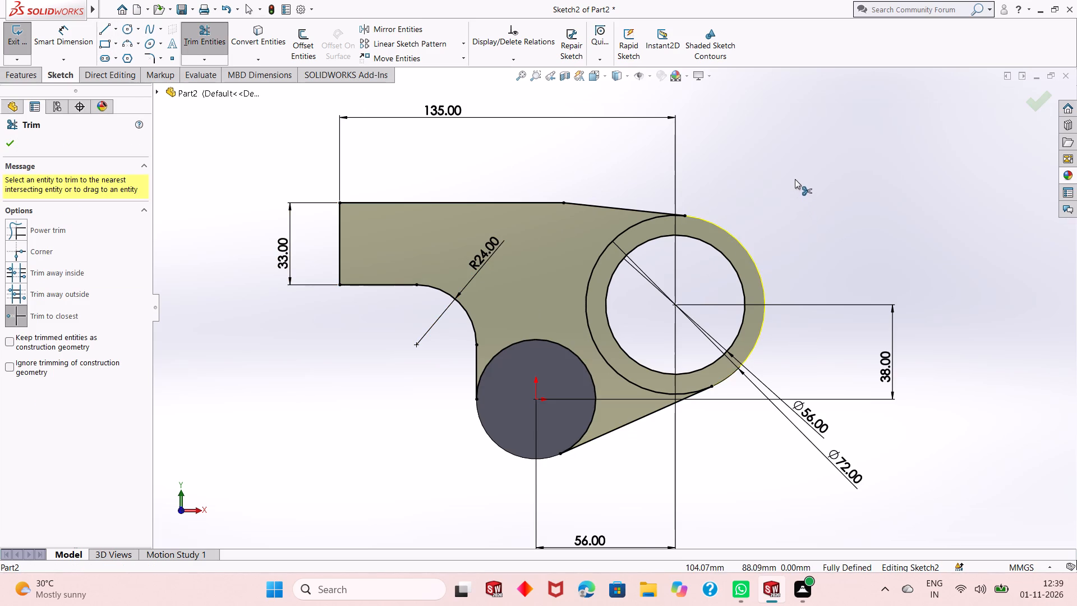
right_click(795, 179)
left_click(814, 215)
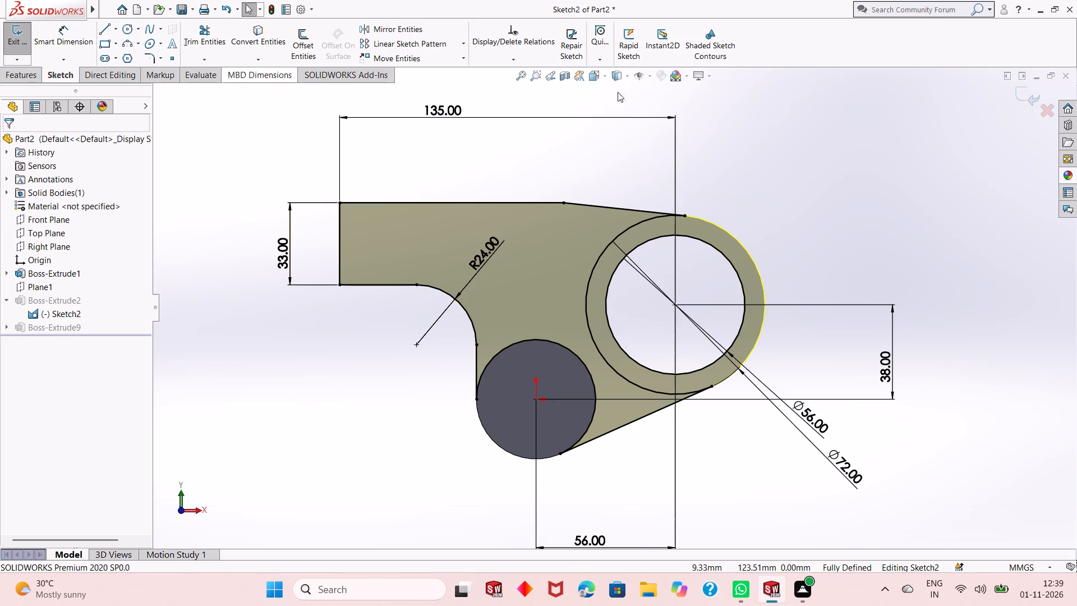
left_click(1030, 103)
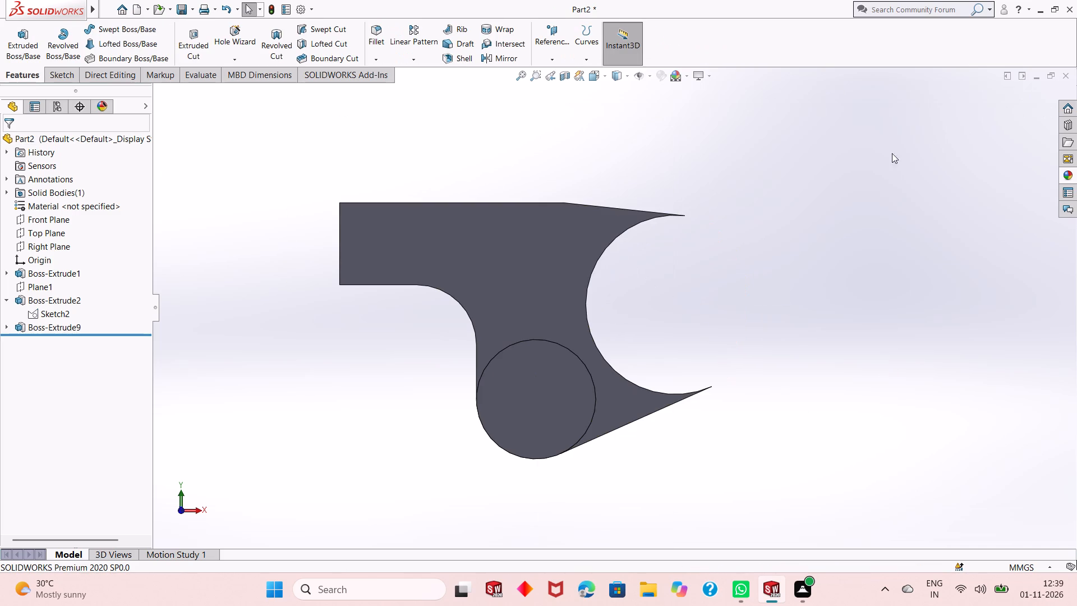
Examine the rebuilt arm and its open circular recess from the front and back.
middle_click_drag(759, 265, 693, 319)
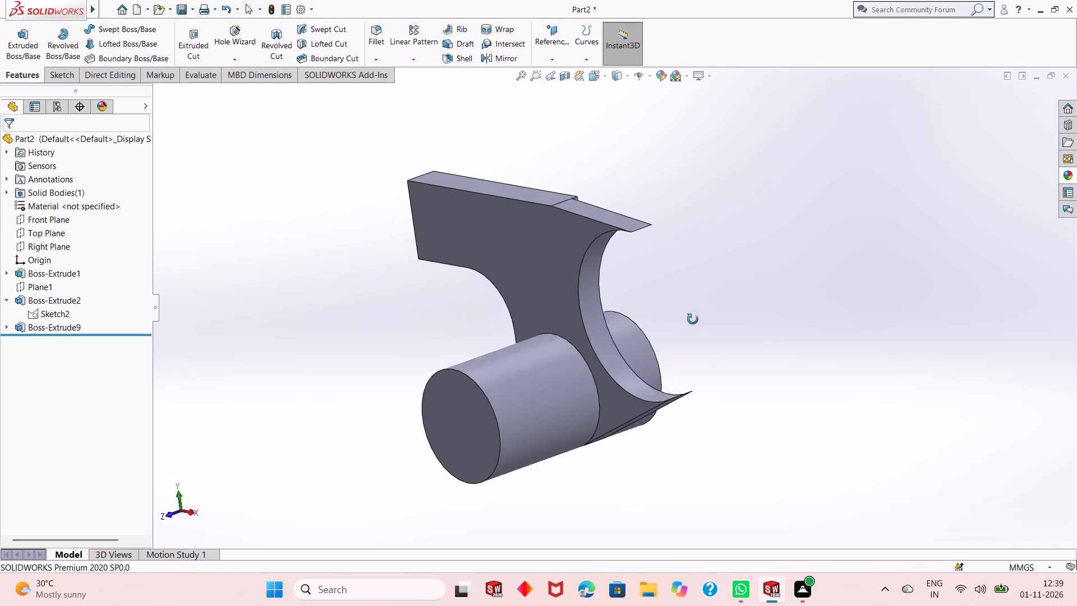
middle_click_drag(693, 319, 678, 356)
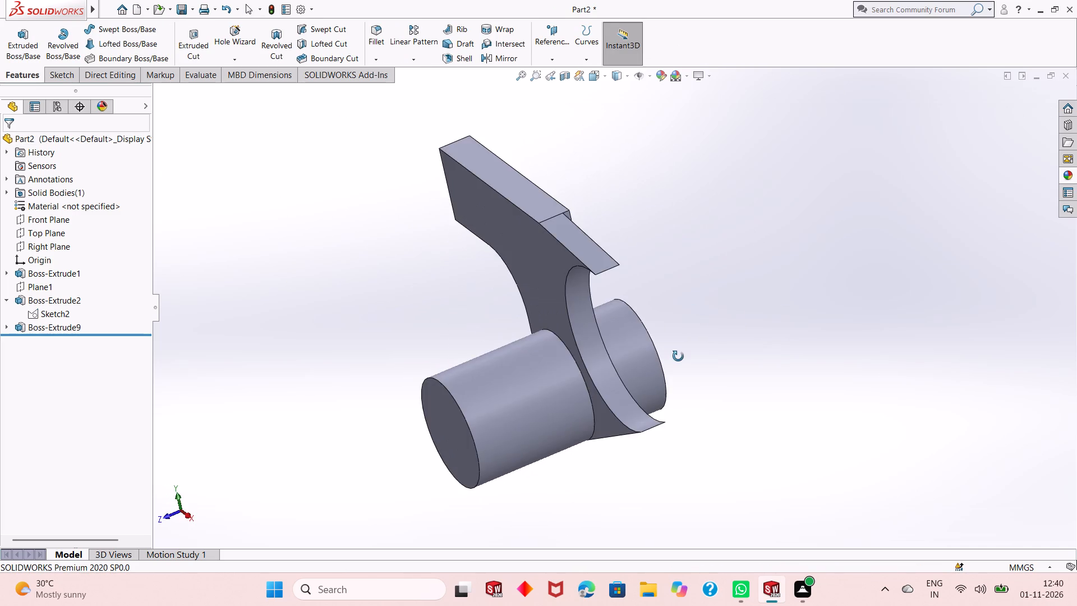
middle_click_drag(678, 356, 578, 285)
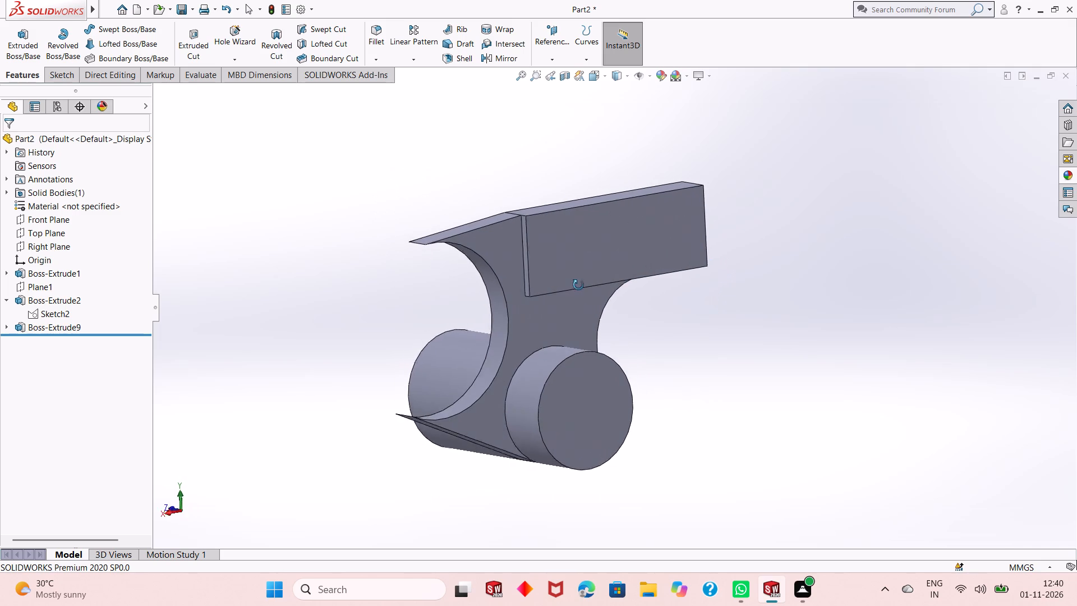
middle_click_drag(578, 285, 718, 267)
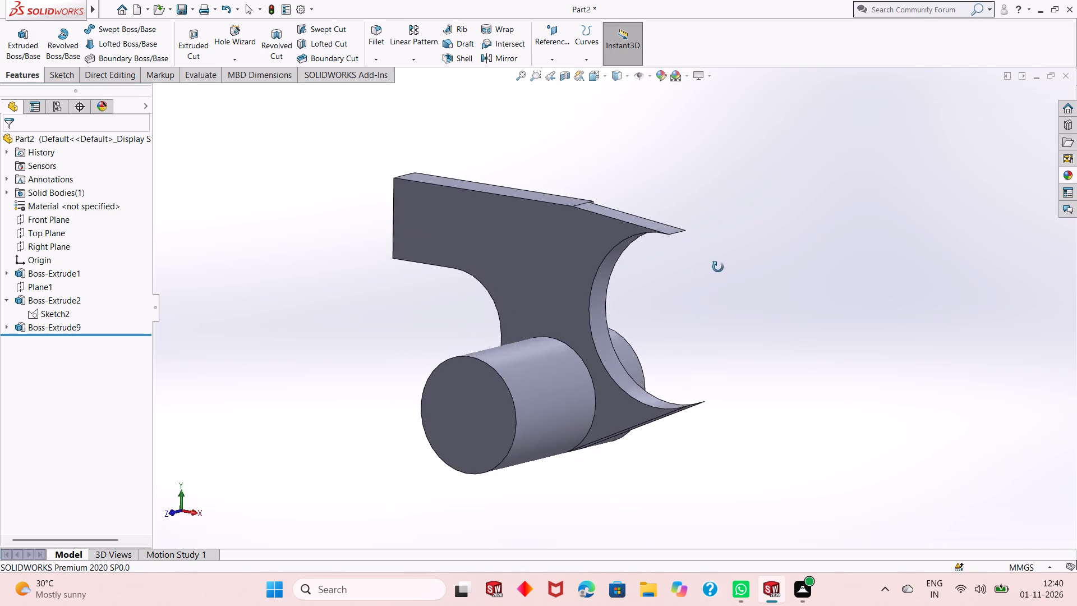
middle_click_drag(718, 267, 730, 254)
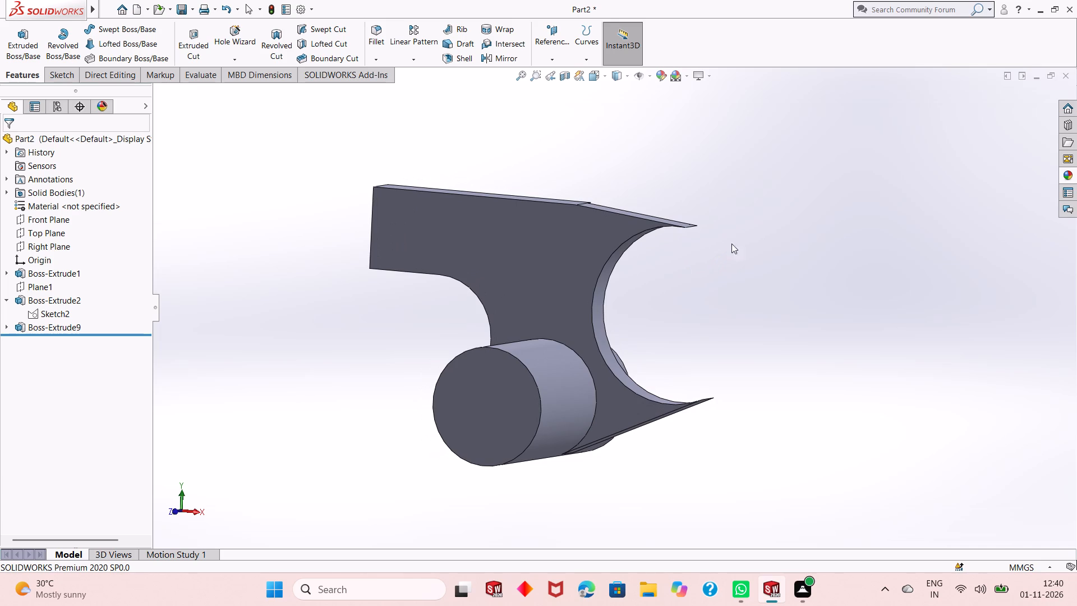
middle_click_drag(743, 224, 777, 219)
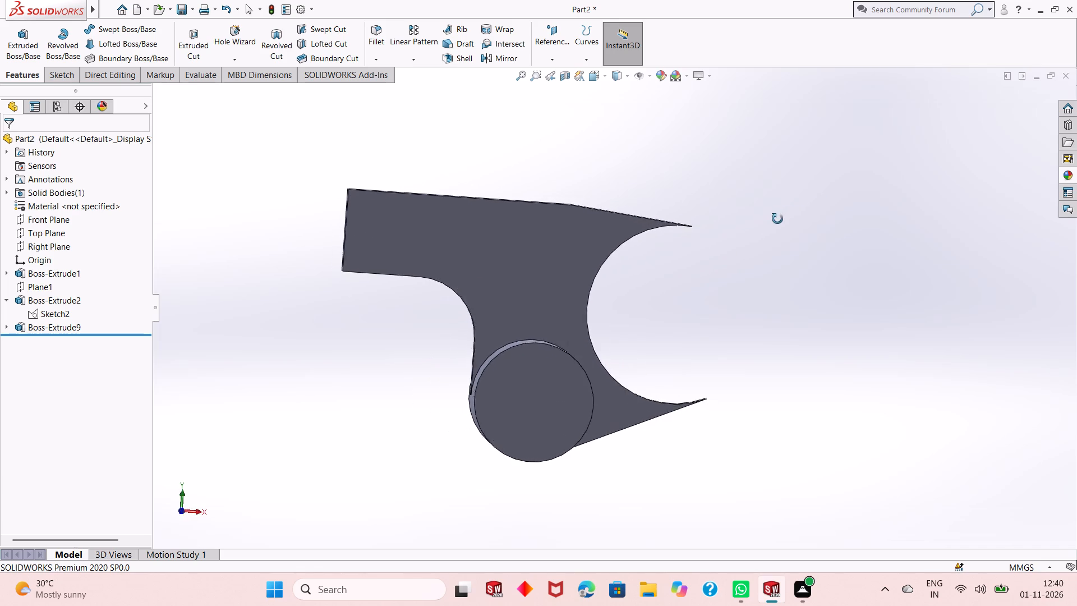
middle_click_drag(777, 219, 560, 241)
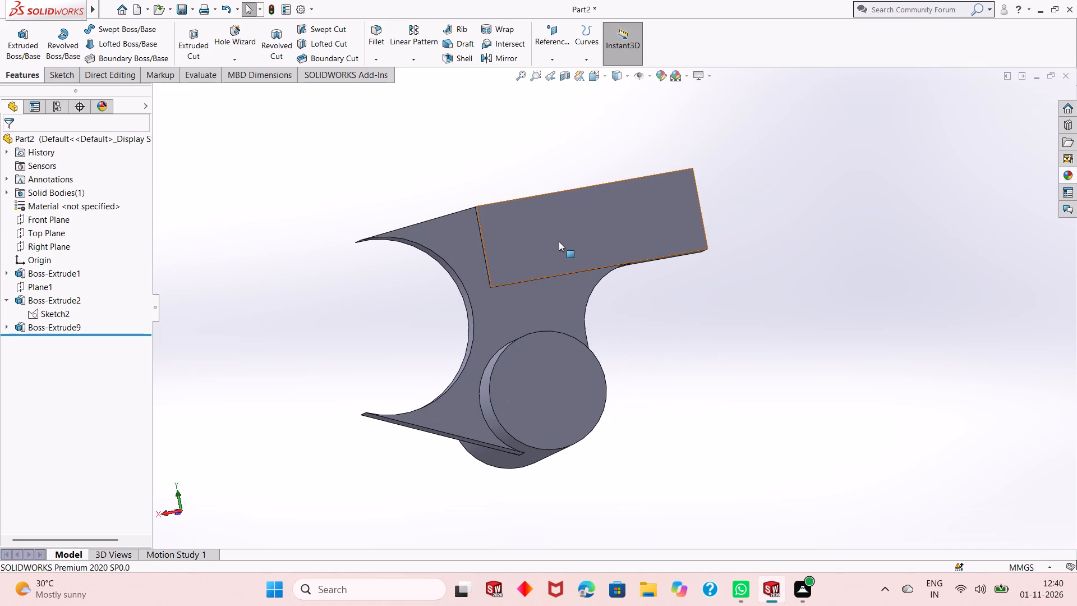
middle_click_drag(554, 254, 595, 246)
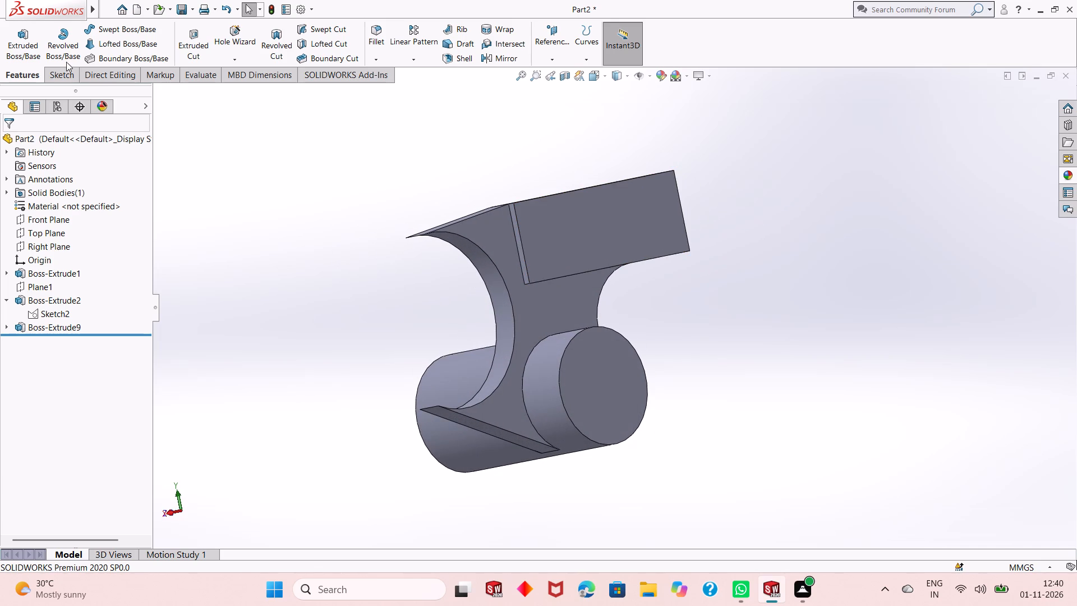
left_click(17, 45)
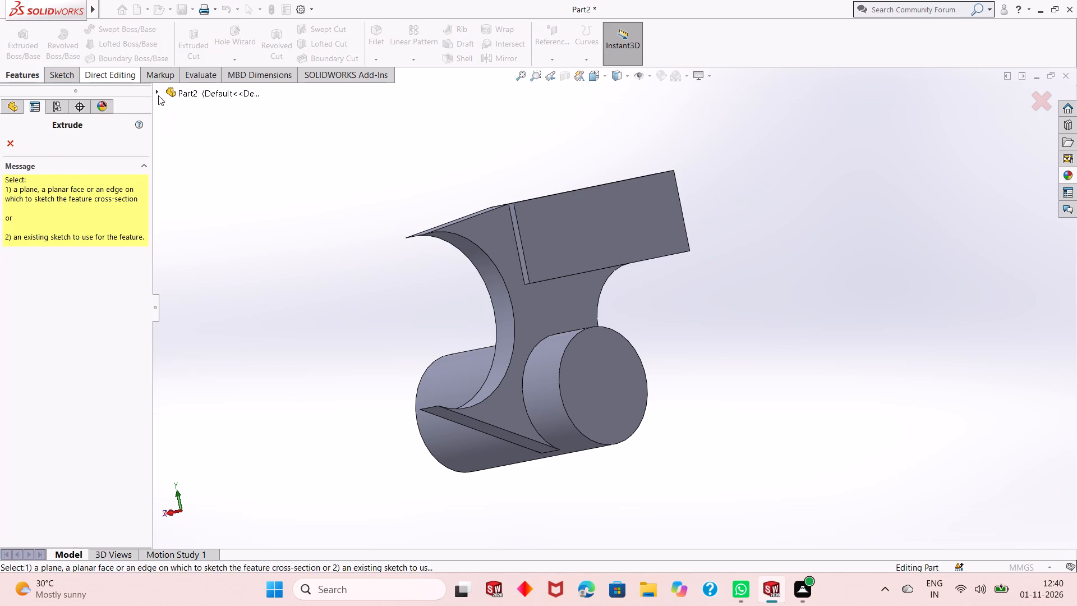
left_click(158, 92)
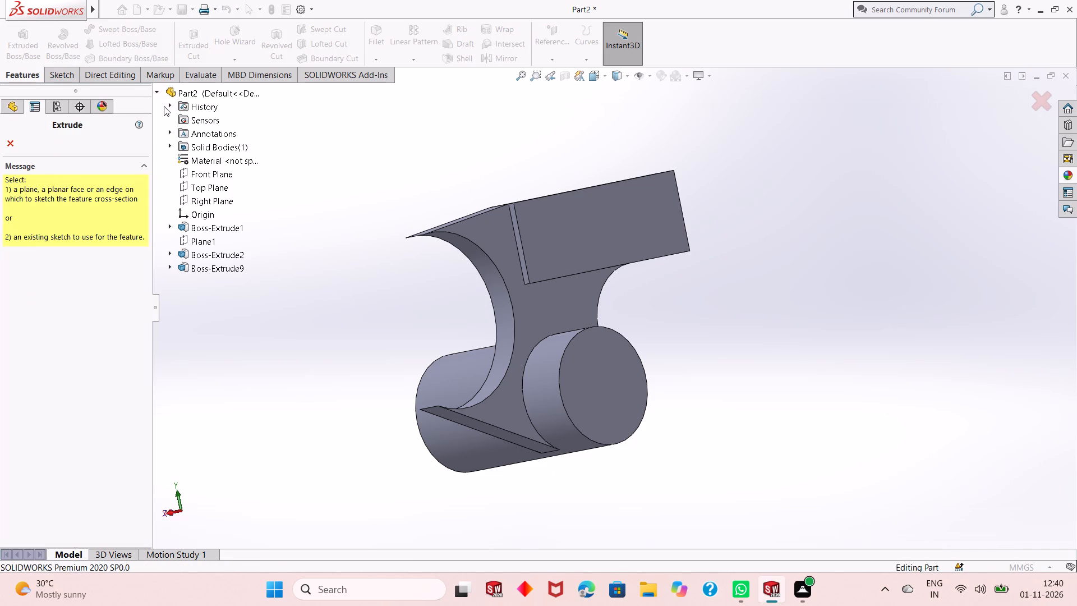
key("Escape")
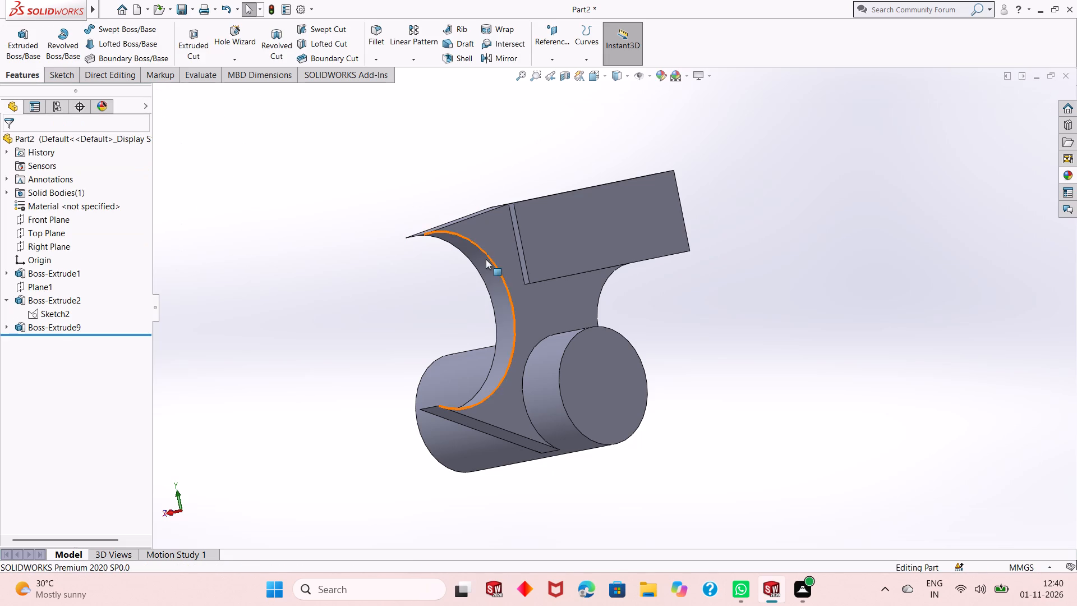
Start a sketch on the arm's back face and draw a circle about 83 mm in diameter, centred on the recess arc.
left_click(500, 239)
left_click(547, 204)
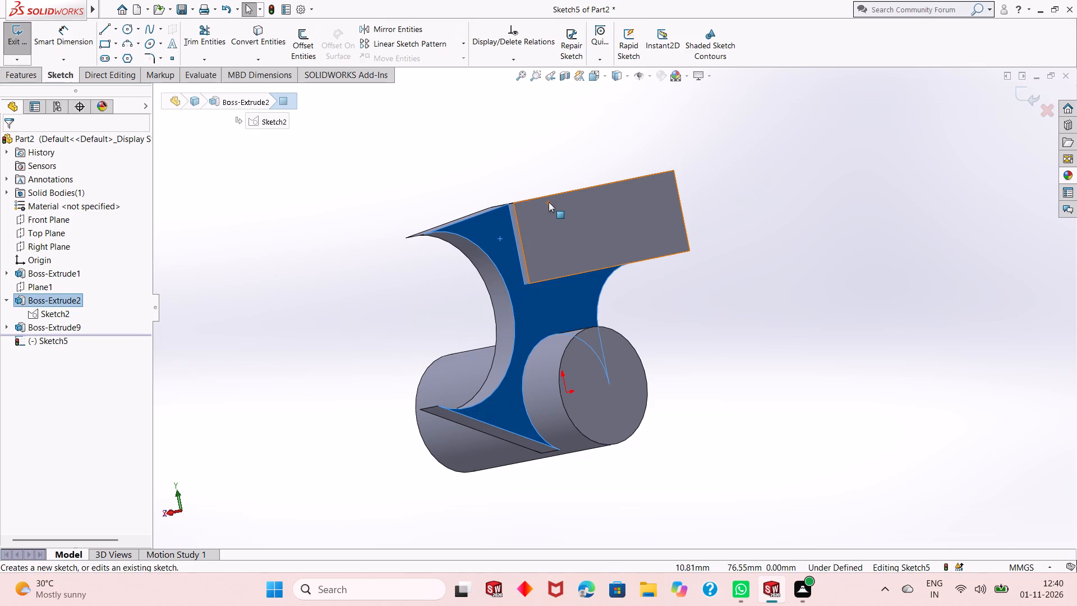
key("ctrl+8")
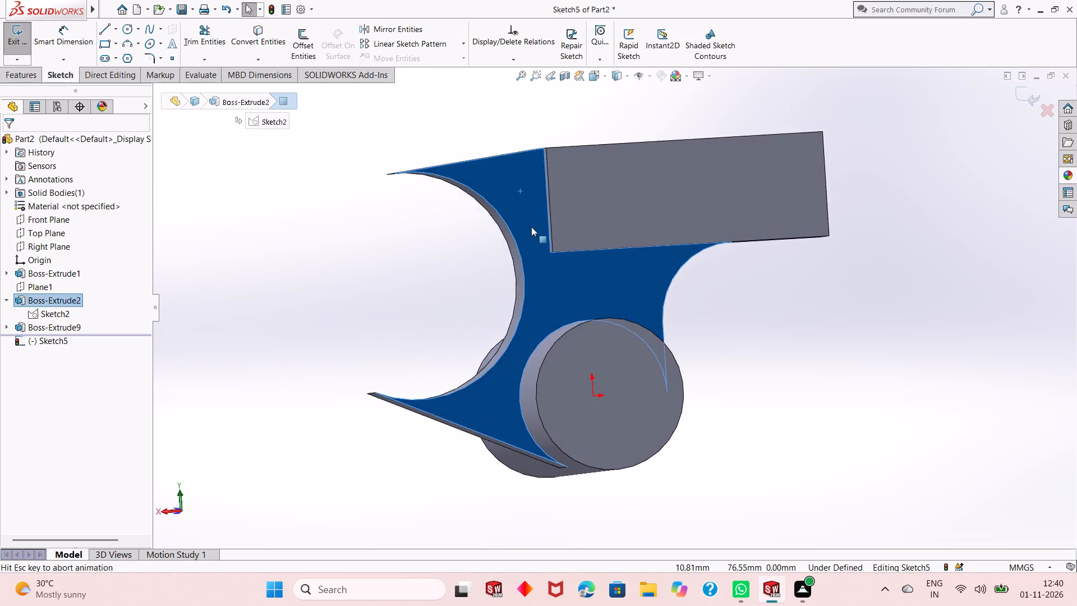
scroll(532, 308, "up", 1)
key("Escape")
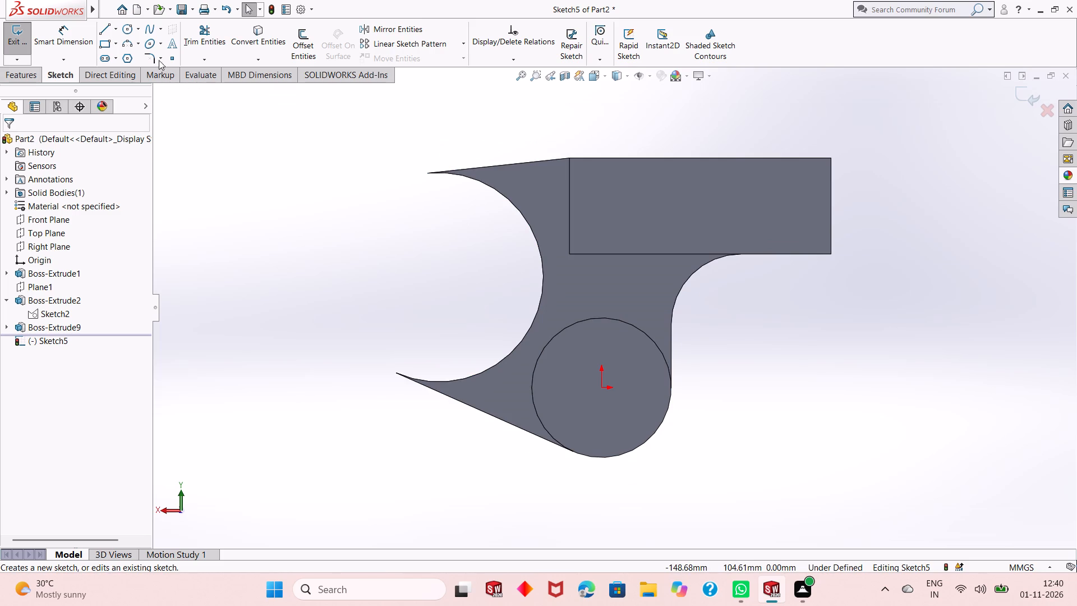
left_click(128, 33)
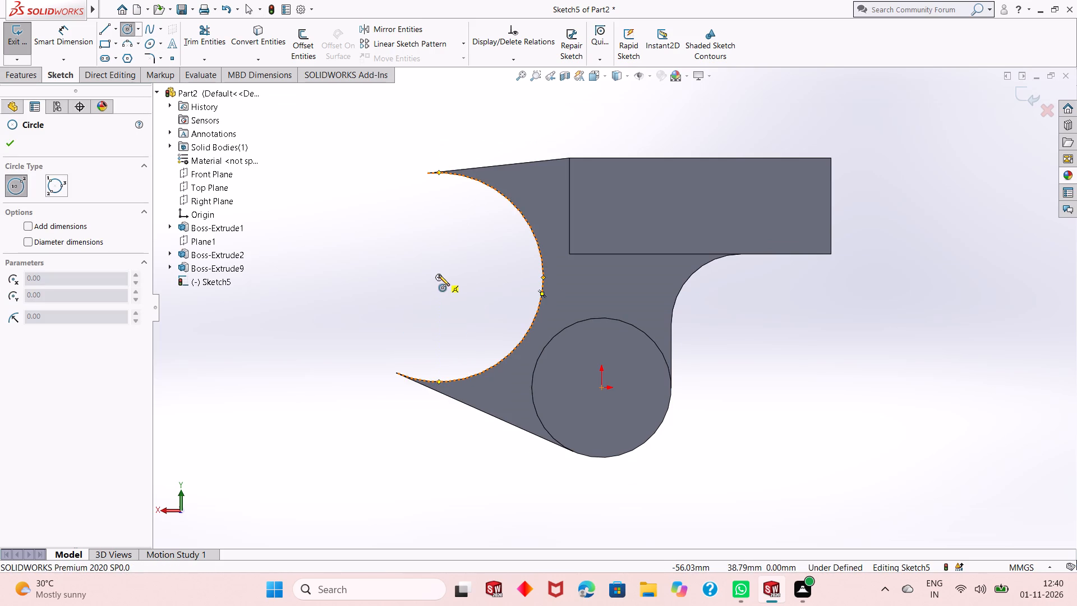
left_click(439, 276)
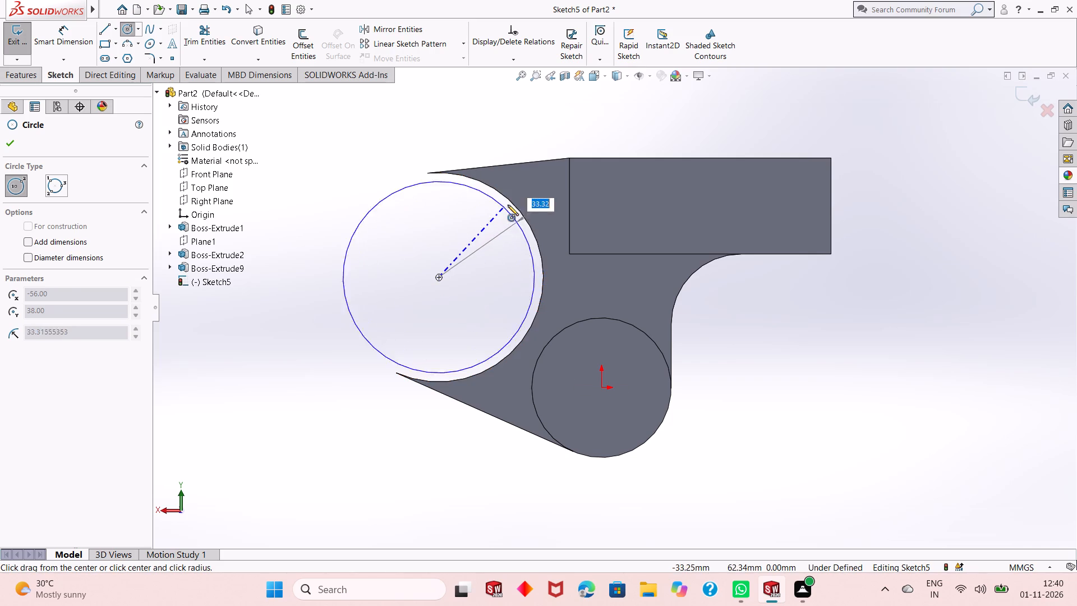
left_click(526, 194)
key("Escape")
key("Escape")
Dimension the new circle's diameter as 72 mm.
left_click(72, 33)
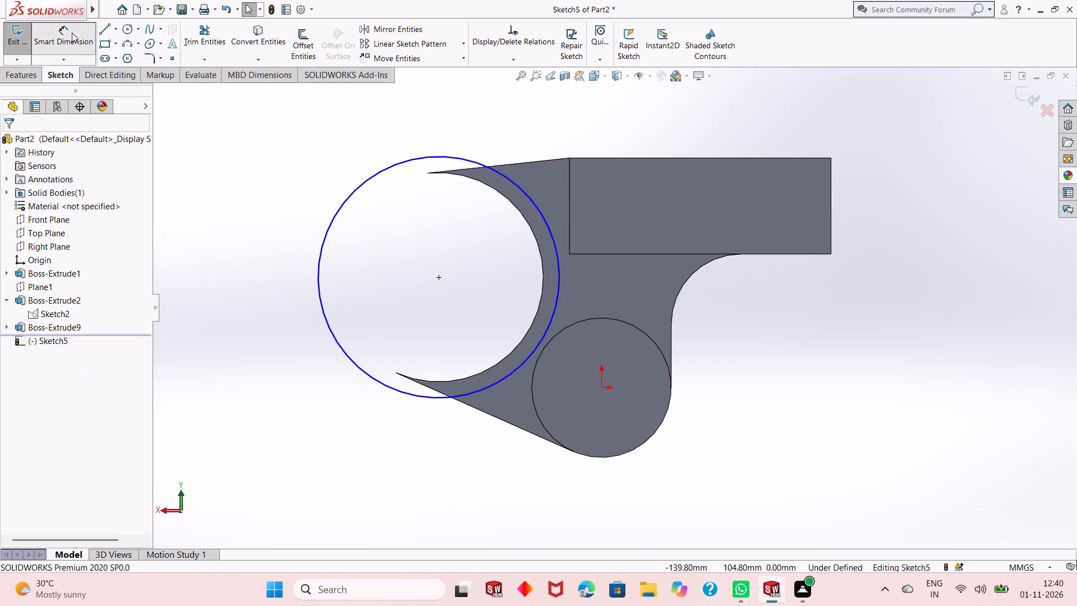
left_click(338, 349)
left_click(260, 414)
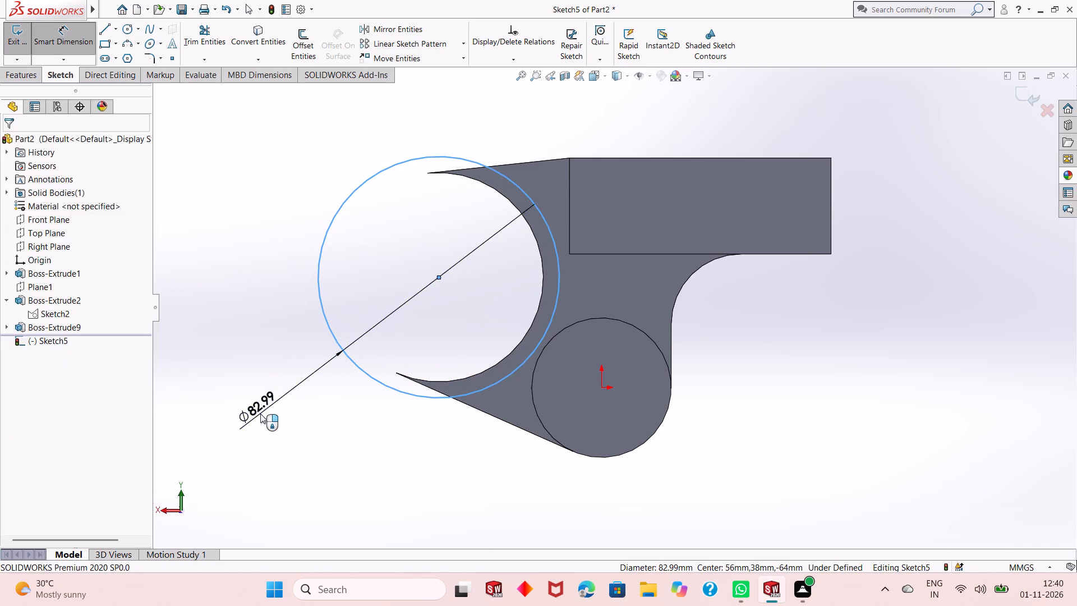
type("36+36")
key("Return")
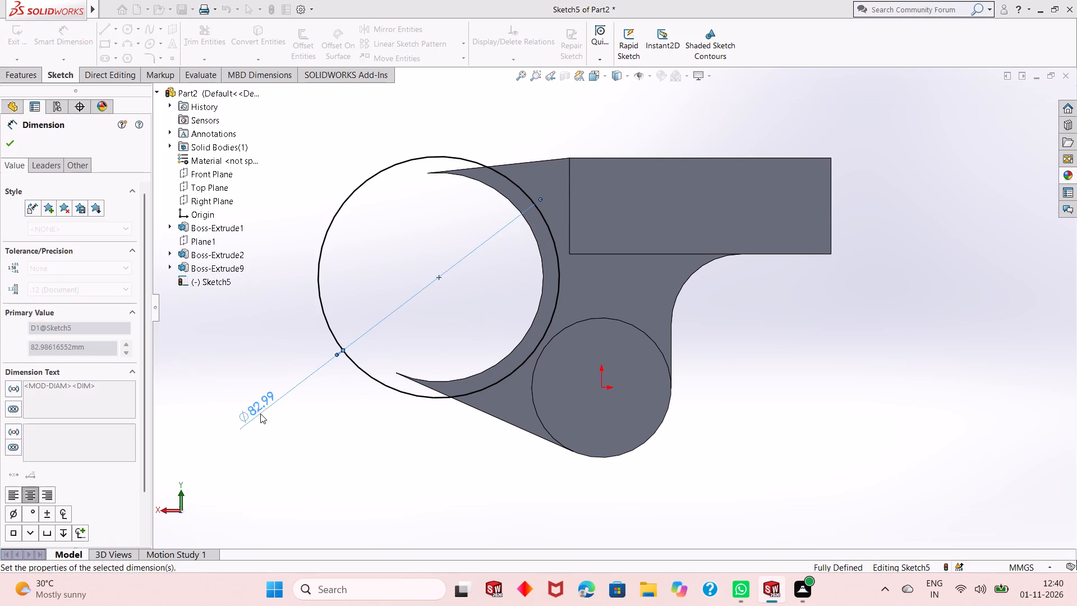
key("Escape")
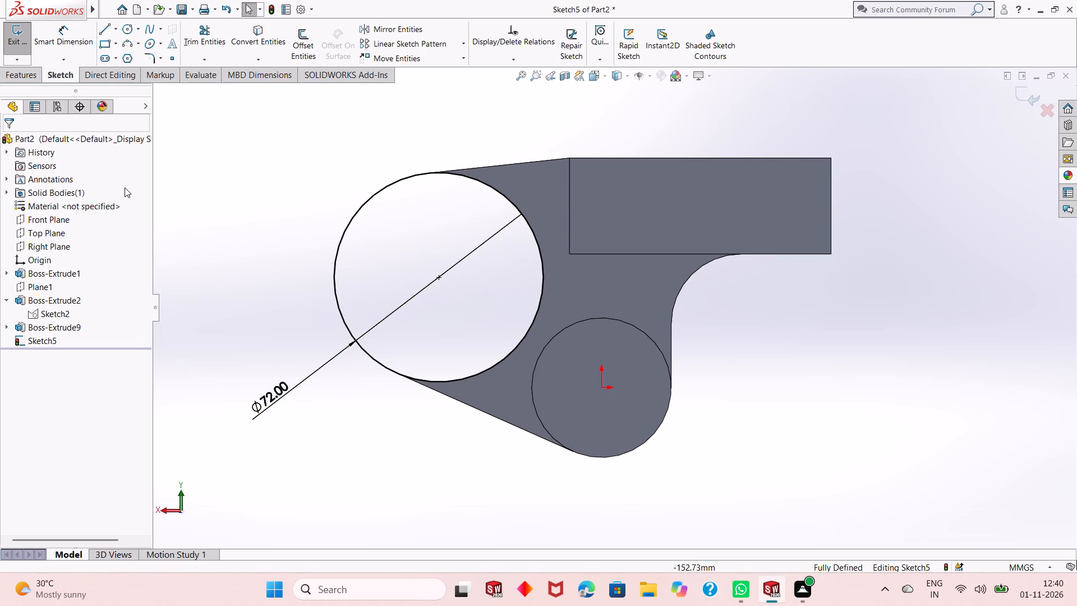
Start a blind boss extrusion of the 72 mm circle, 26 mm deep away from the arm, and compare its end with the cylinder's.
left_click(10, 72)
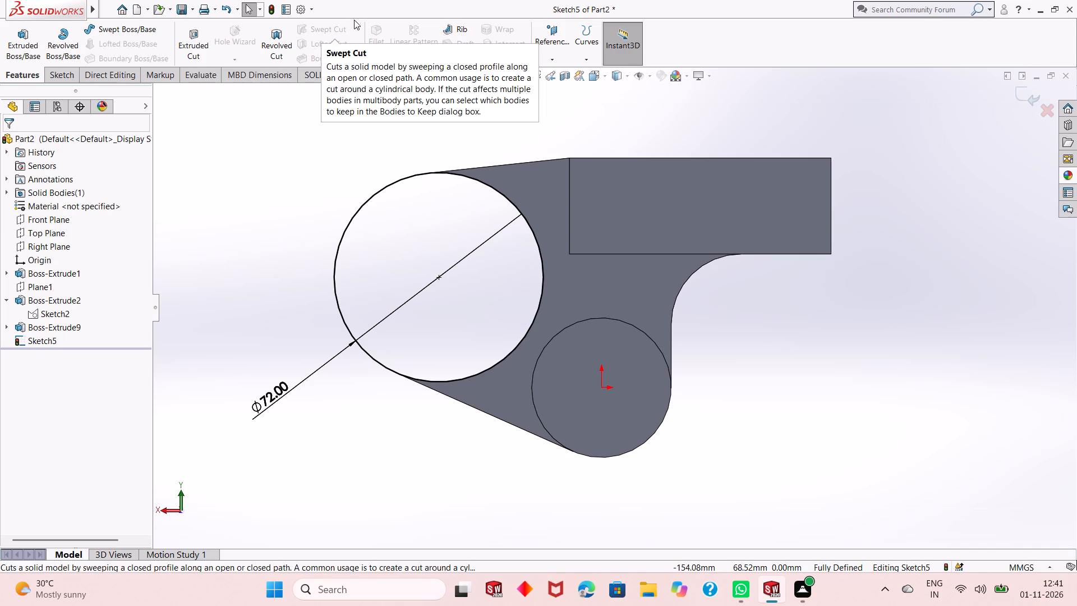
left_click(19, 47)
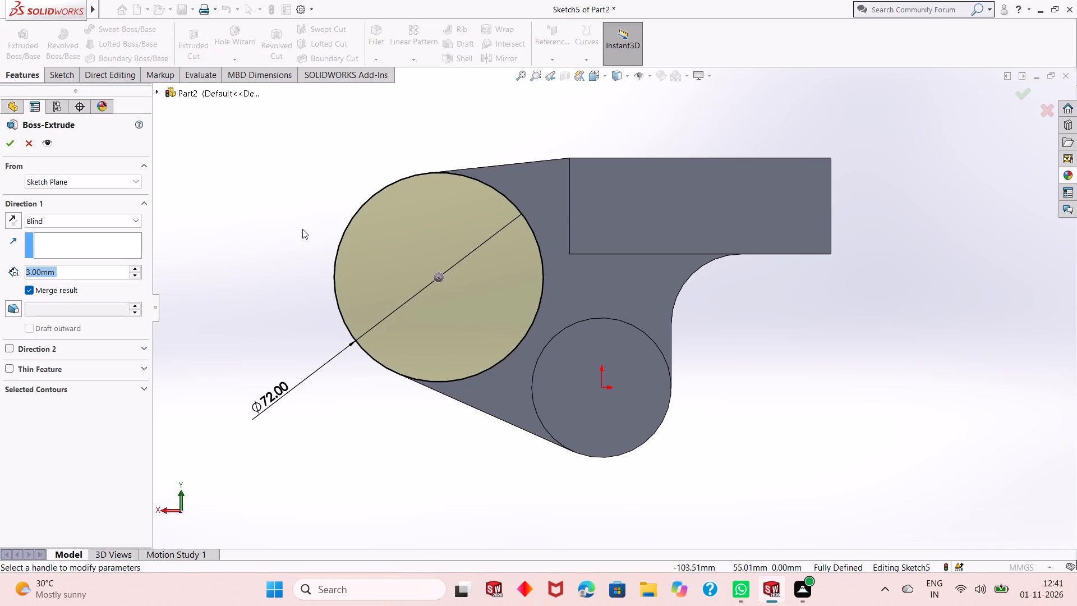
middle_click_drag(299, 212, 423, 261)
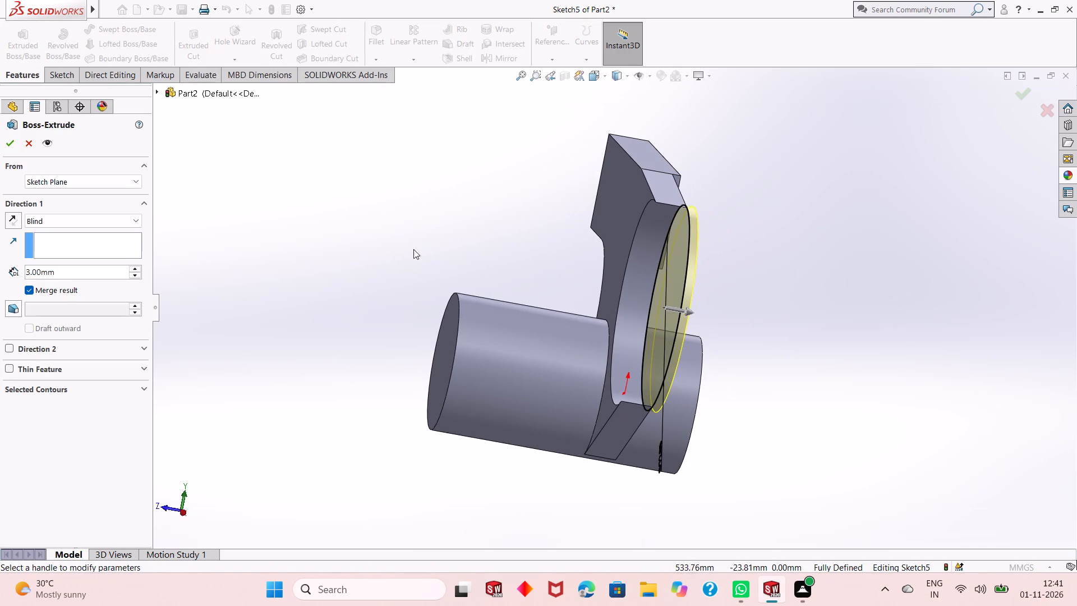
double_click(70, 269)
type("26")
key("Return")
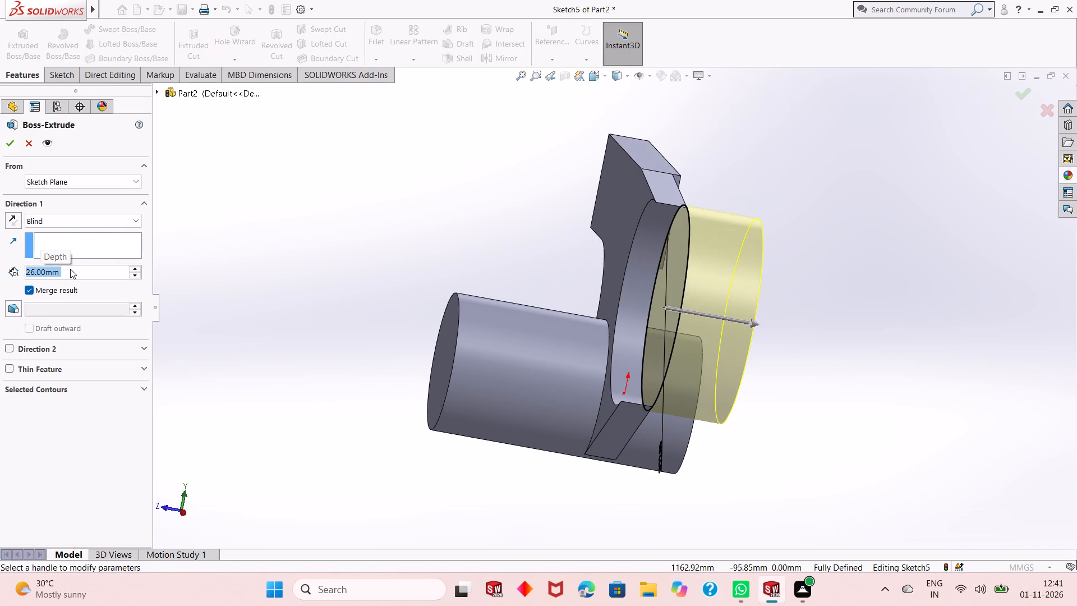
middle_click_drag(623, 353, 620, 333)
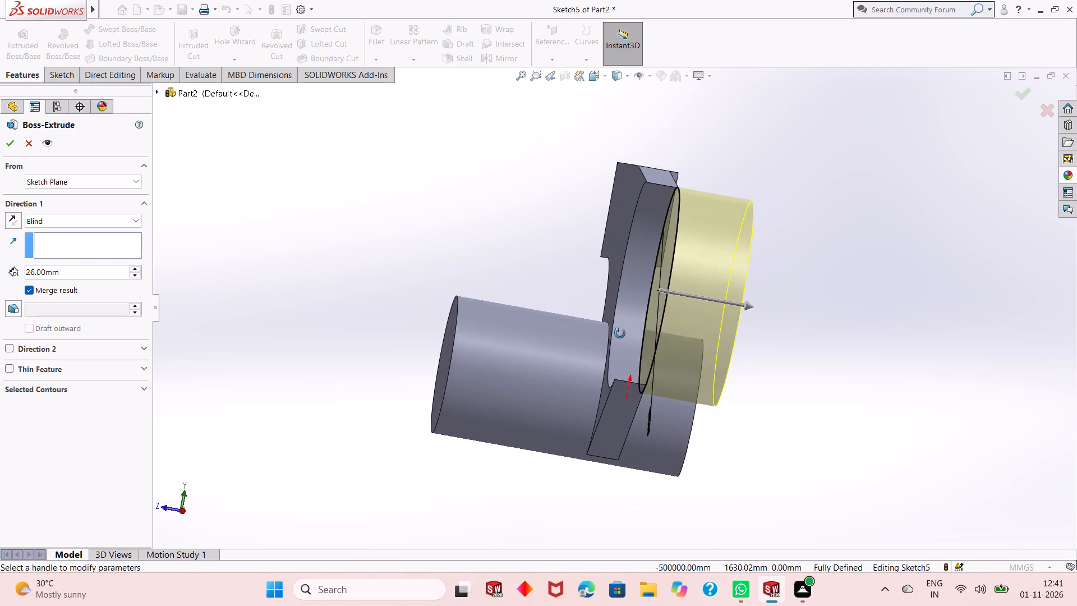
middle_click_drag(620, 333, 638, 167)
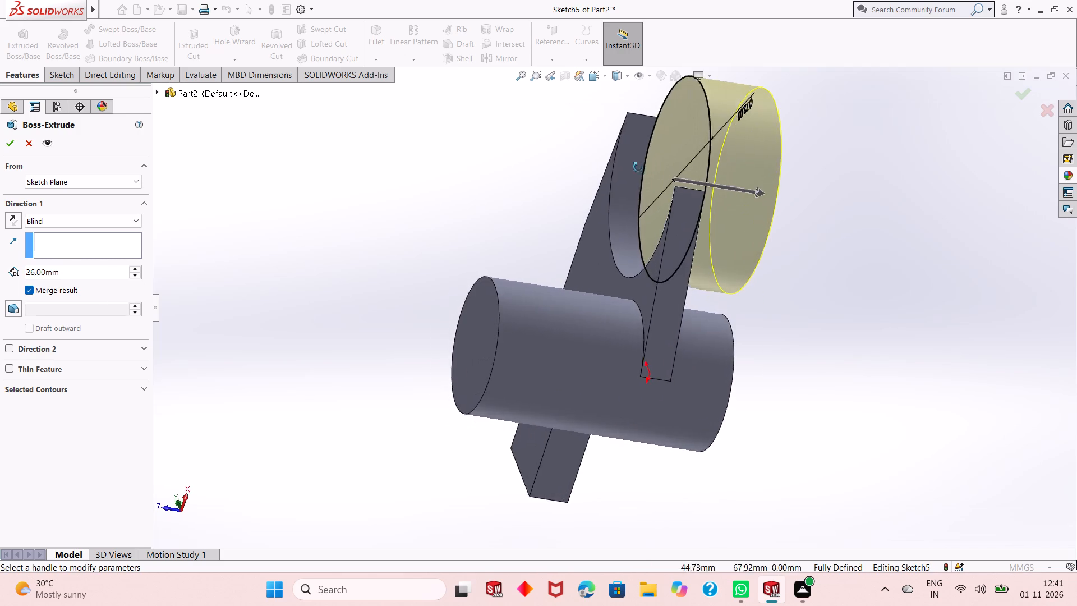
middle_click_drag(638, 167, 589, 156)
middle_click_drag(747, 290, 792, 239)
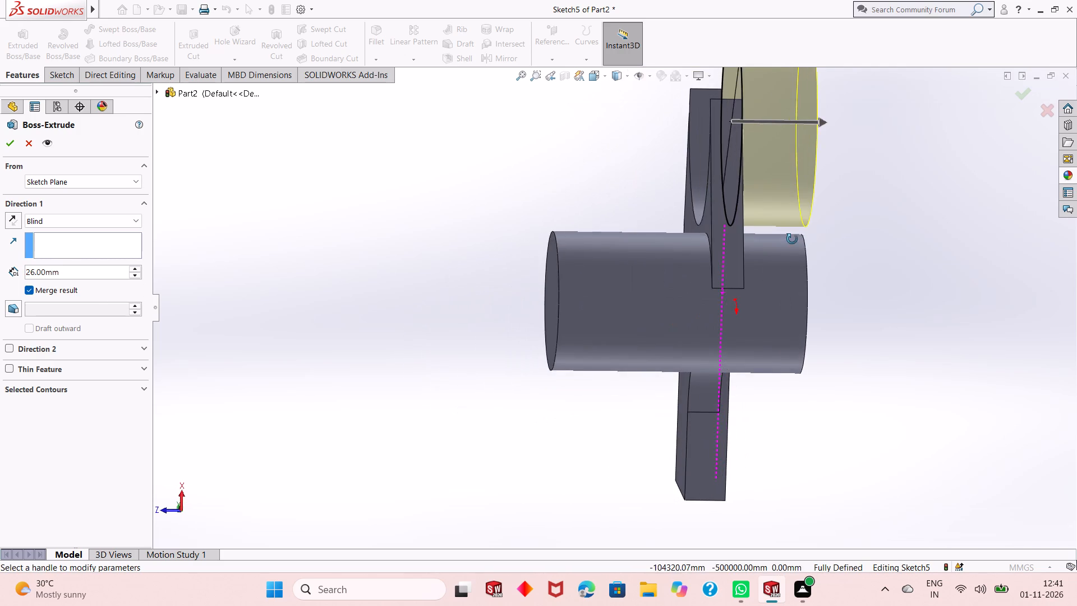
middle_click_drag(792, 239, 803, 231)
middle_click_drag(742, 248, 723, 270)
scroll(716, 269, "up", 2)
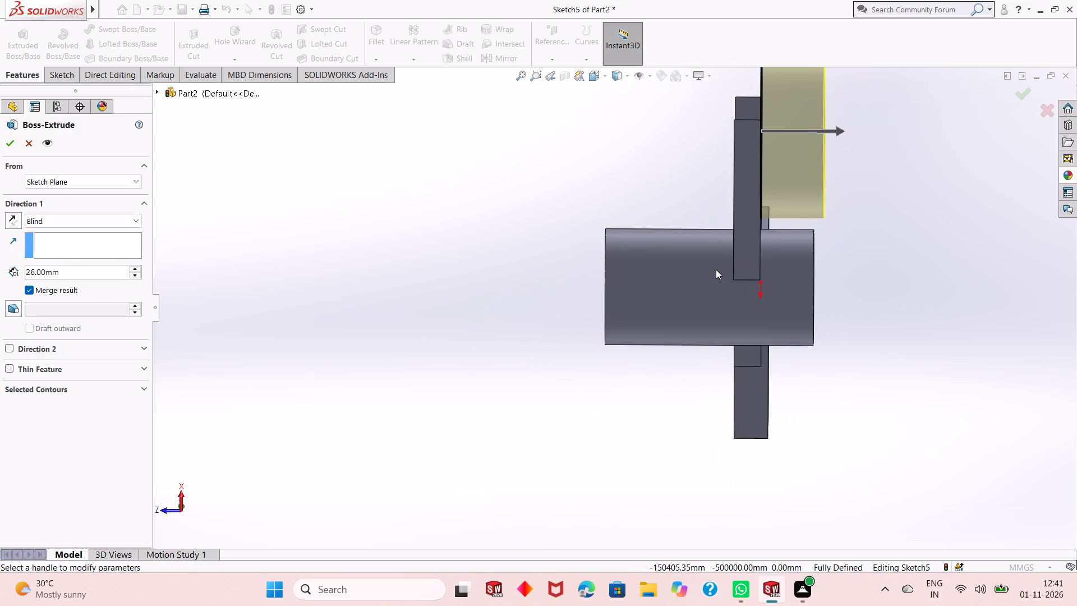
scroll(723, 125, "down", 2)
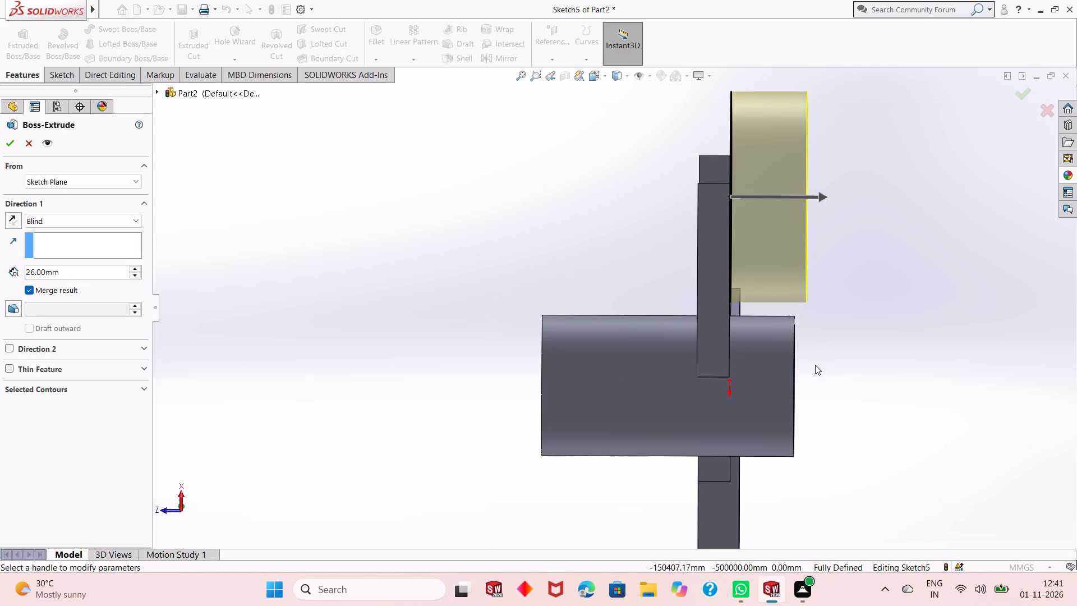
scroll(771, 317, "down", 4)
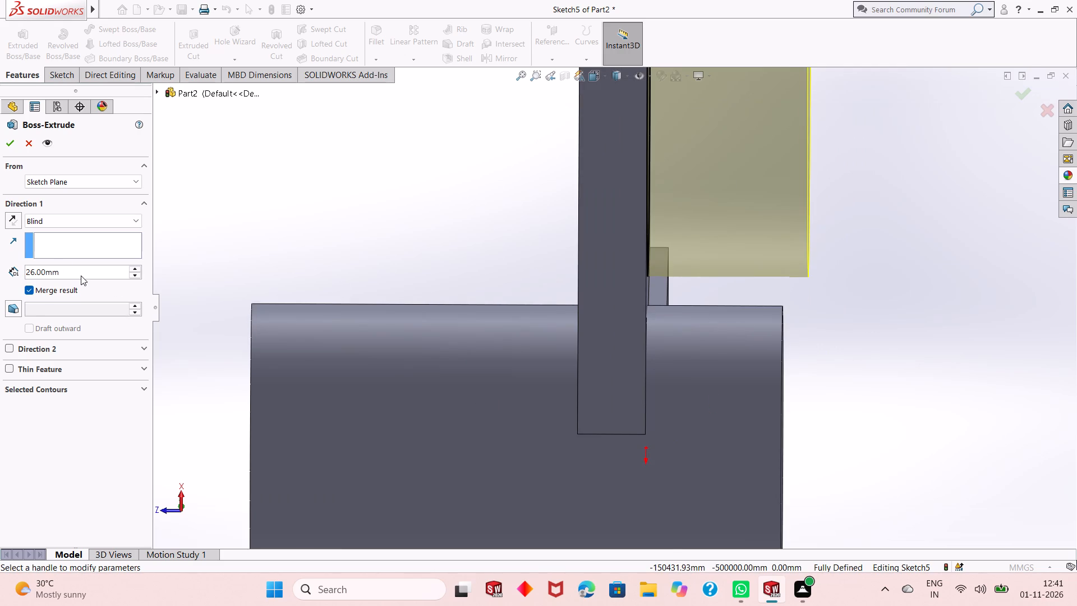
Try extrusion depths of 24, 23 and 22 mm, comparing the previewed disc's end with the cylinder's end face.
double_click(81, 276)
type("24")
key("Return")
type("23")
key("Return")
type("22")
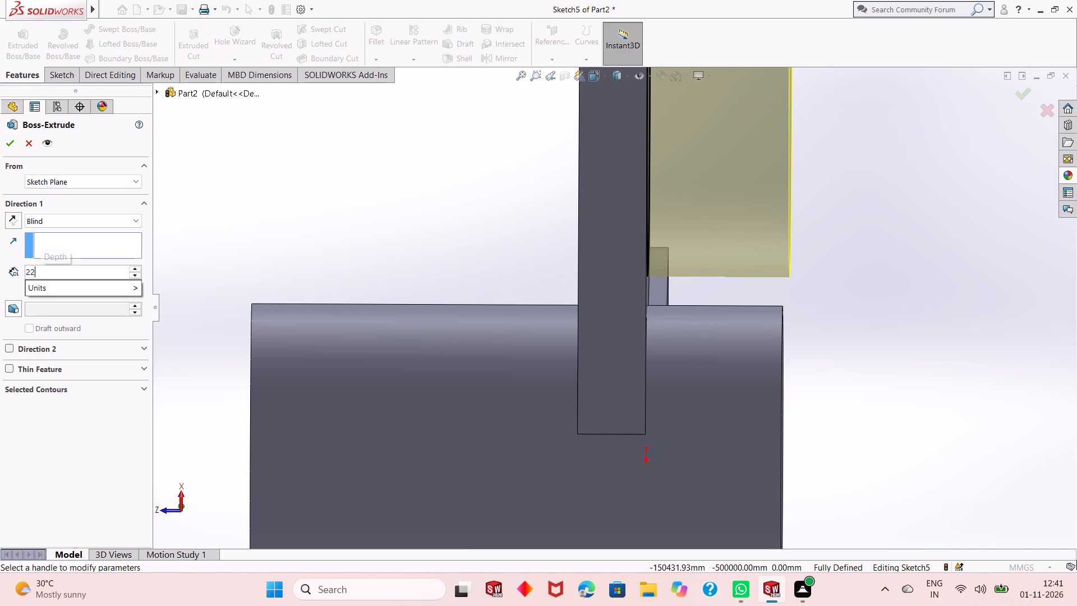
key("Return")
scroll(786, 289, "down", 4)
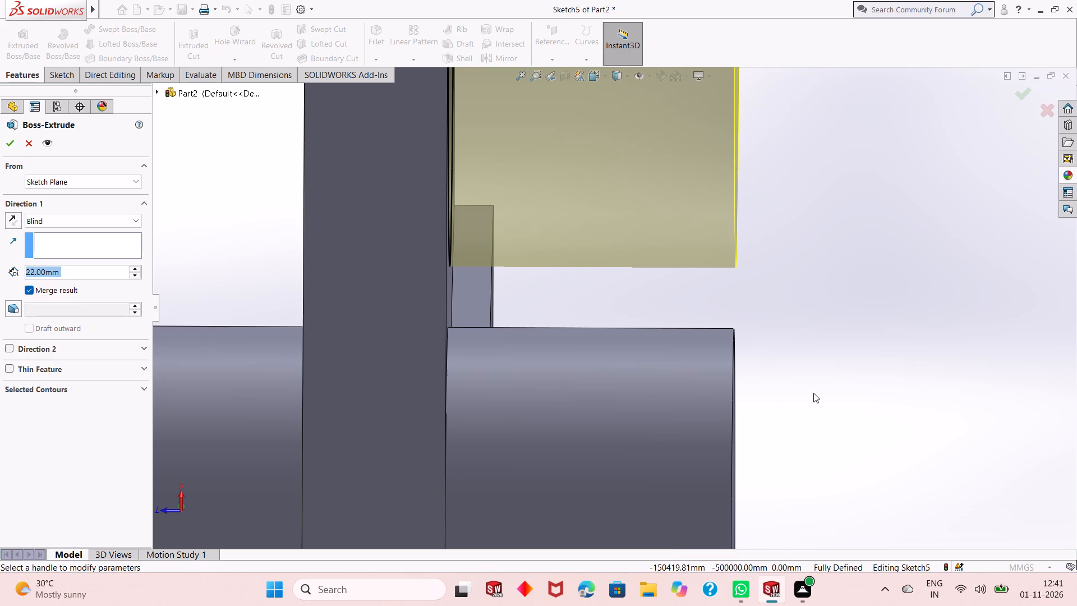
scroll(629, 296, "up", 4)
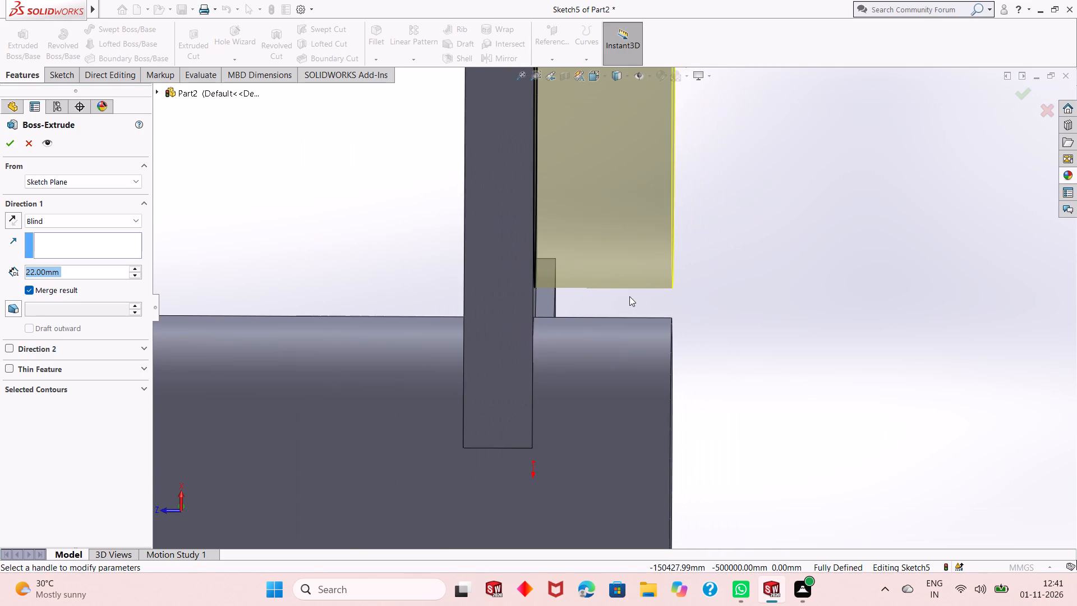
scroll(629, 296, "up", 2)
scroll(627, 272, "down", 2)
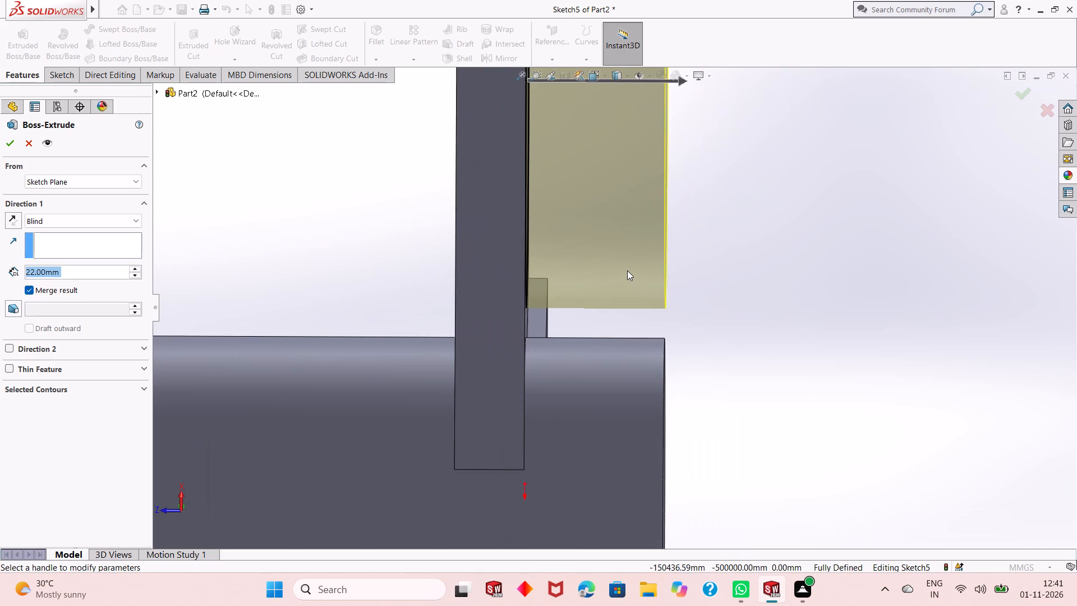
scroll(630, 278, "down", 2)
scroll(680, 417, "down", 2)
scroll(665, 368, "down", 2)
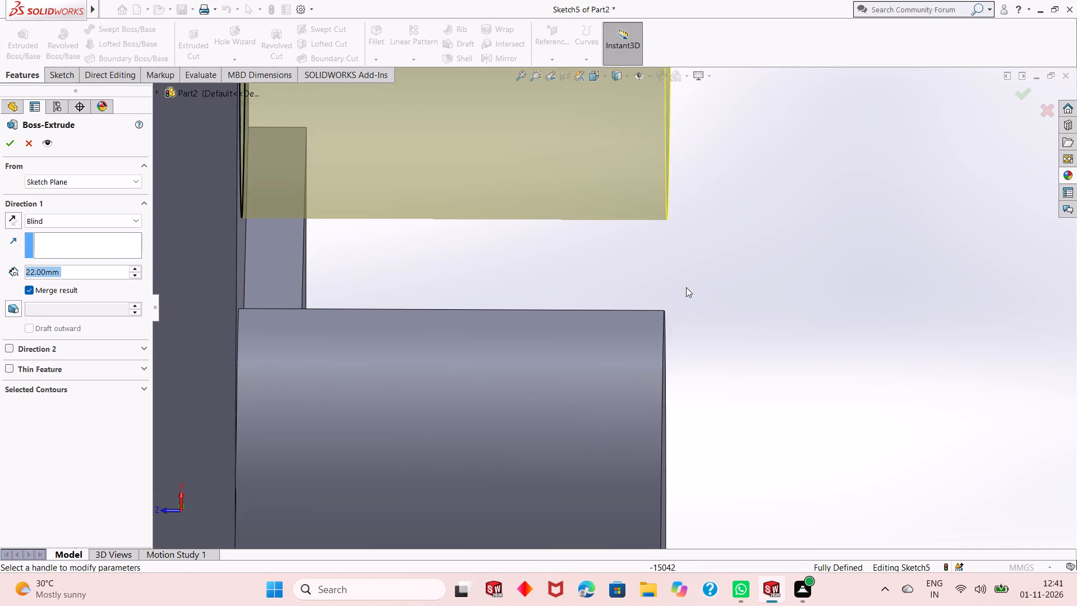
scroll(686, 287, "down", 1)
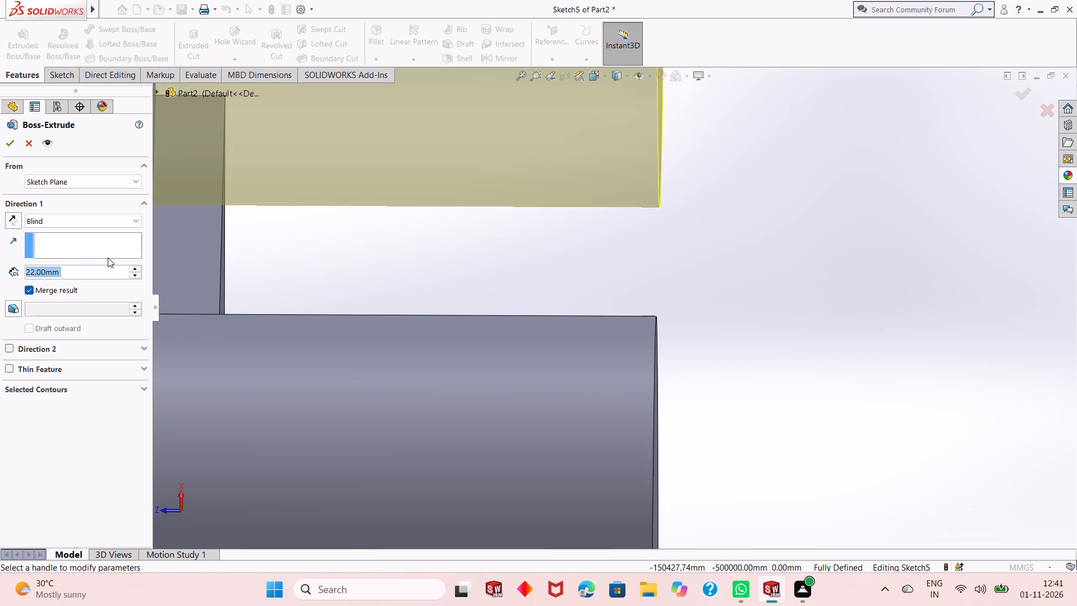
Set the 72 mm disc's extrusion depth to 22.5 mm and complete the feature.
type("22.5")
key("Return")
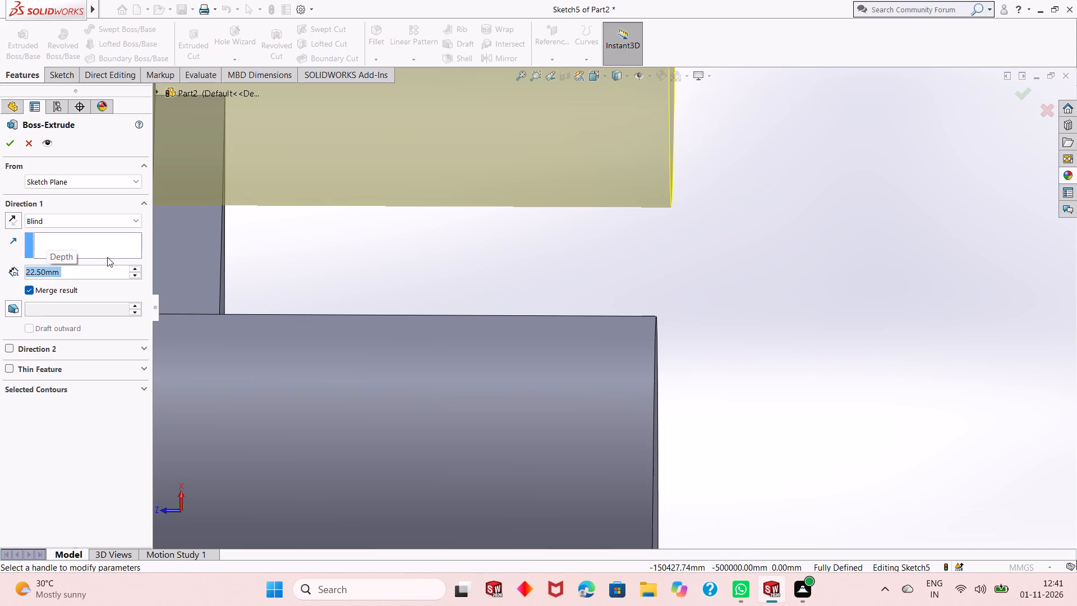
left_click(15, 148)
Start a sketch on the 72 mm disc's outer face and draw a concentric circle about 51 mm in diameter.
scroll(445, 283, "up", 3)
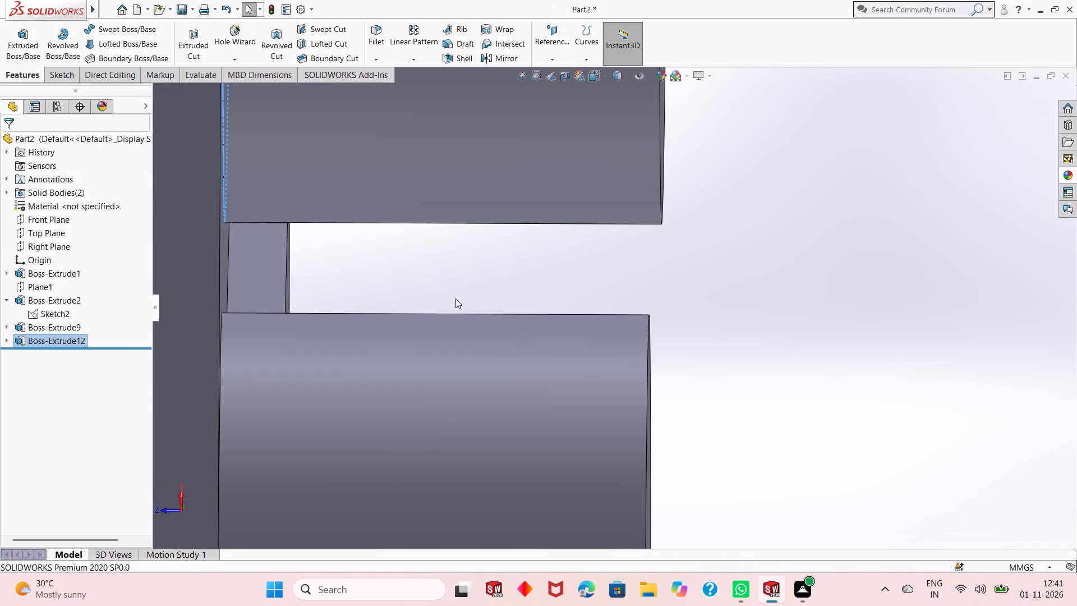
scroll(455, 299, "up", 5)
left_click(762, 270)
scroll(539, 292, "up", 3)
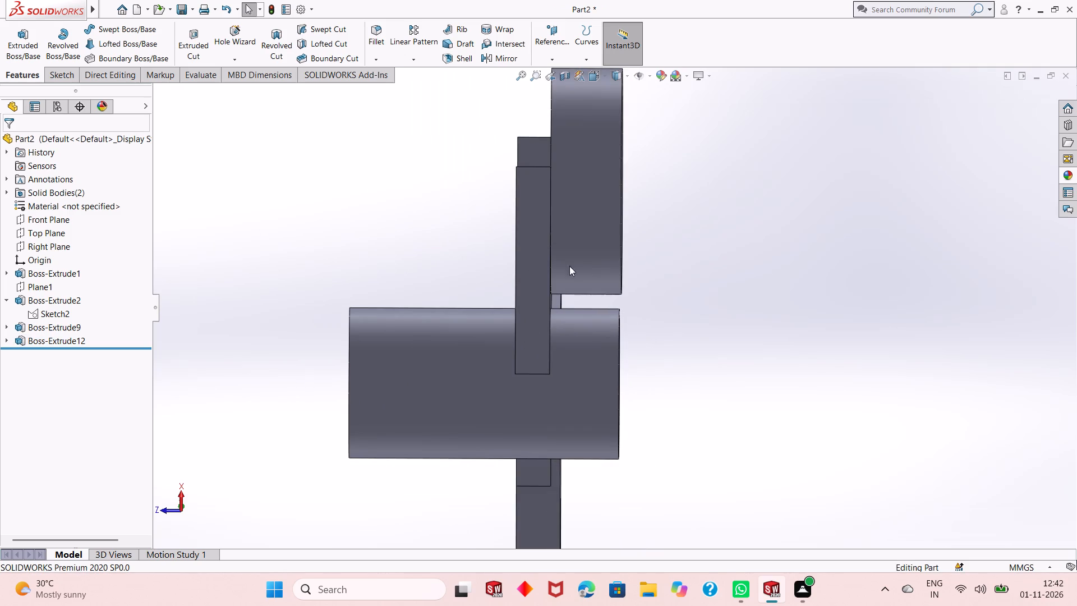
middle_click_drag(665, 281, 624, 291)
scroll(624, 291, "up", 4)
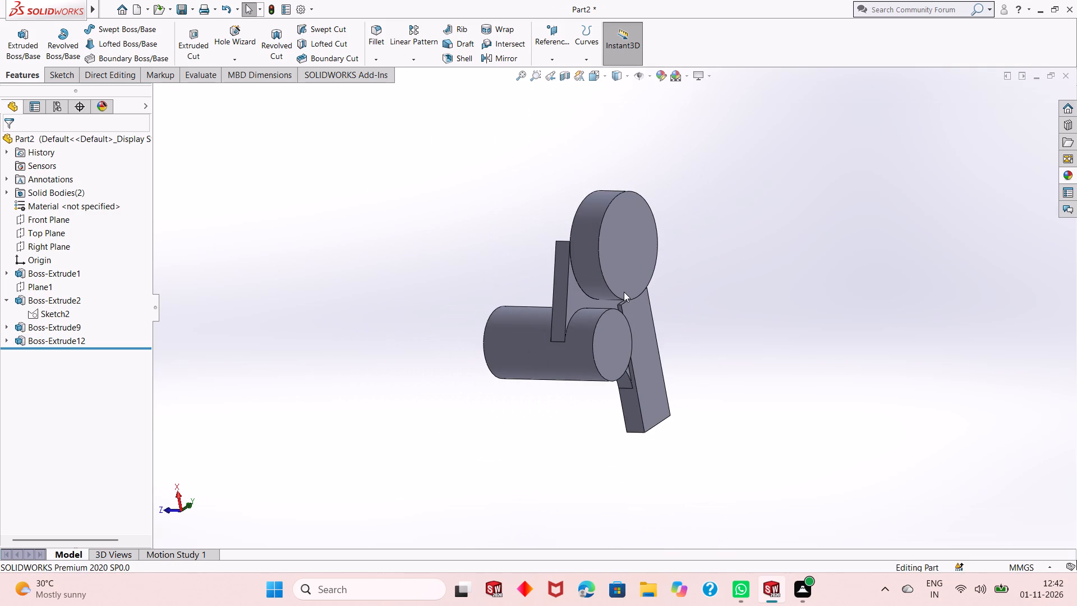
middle_click_drag(678, 255, 621, 294)
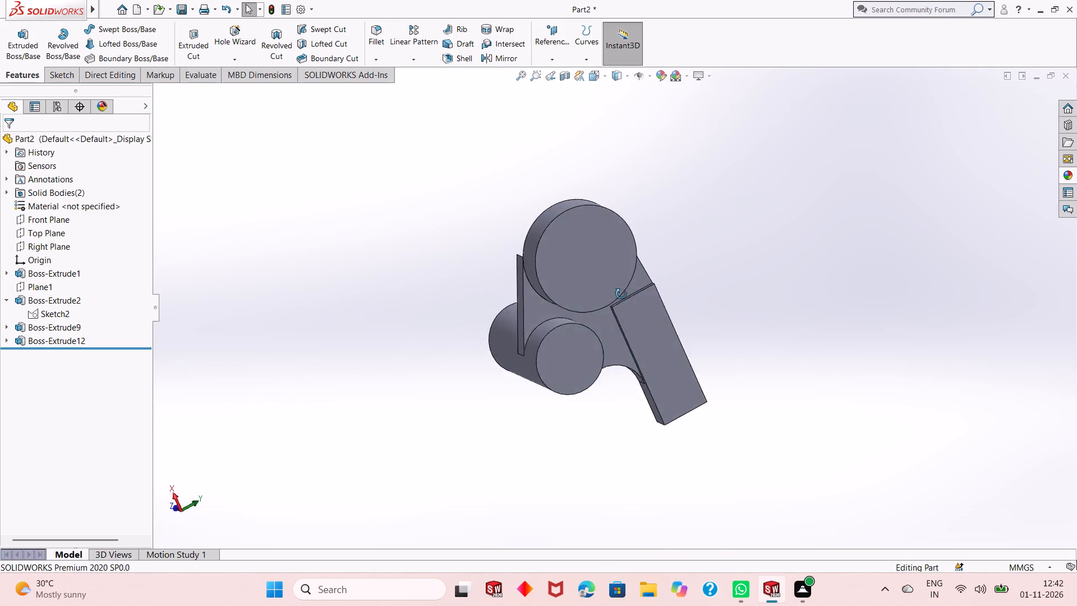
middle_click_drag(621, 294, 586, 232)
left_click(523, 237)
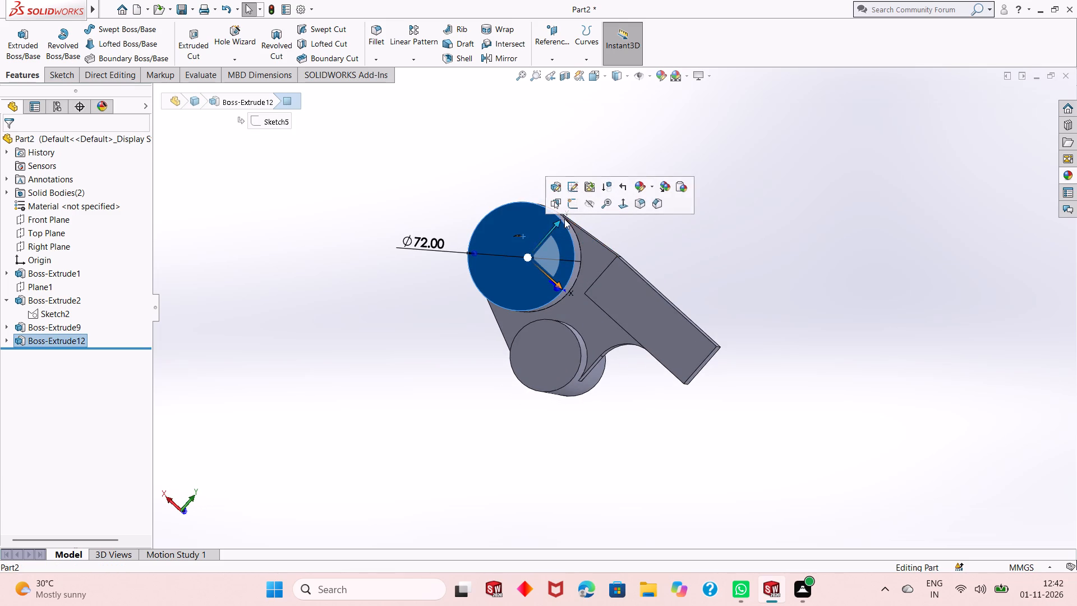
left_click(574, 203)
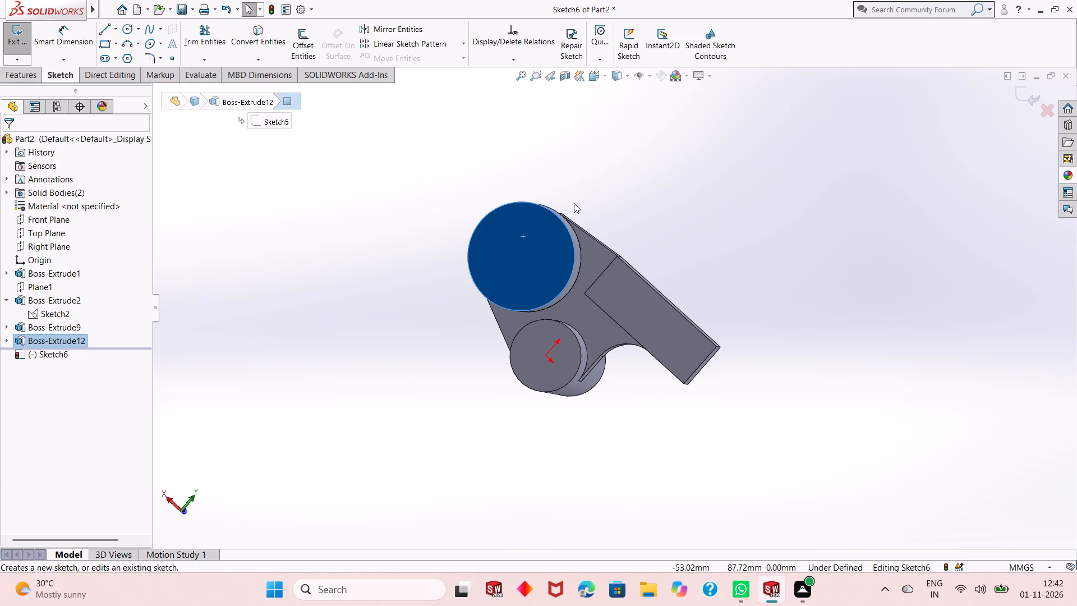
key("ctrl+8")
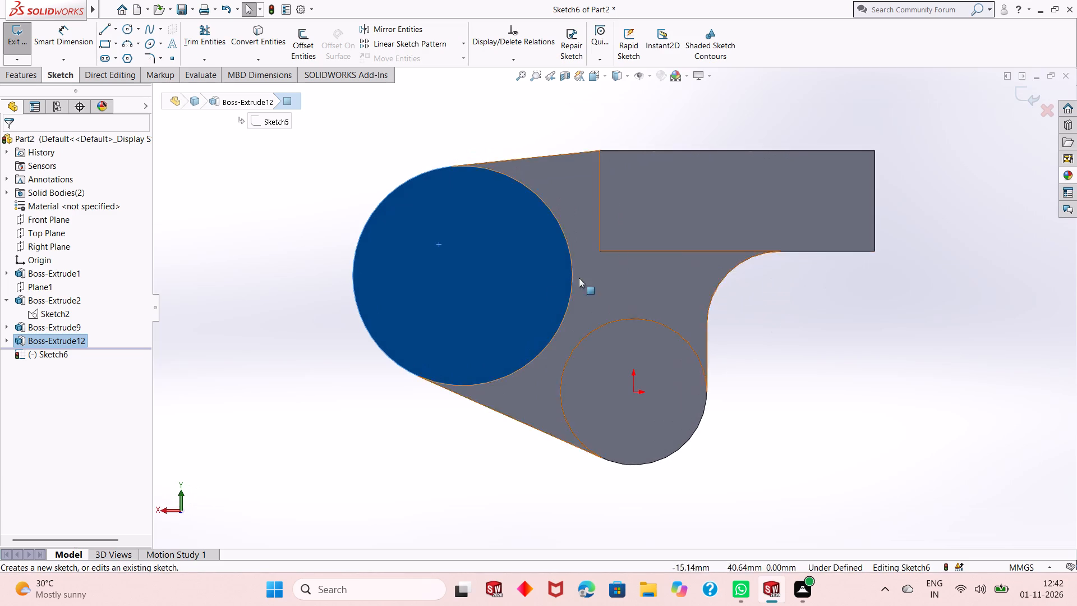
scroll(512, 274, "up", 2)
left_click(394, 190)
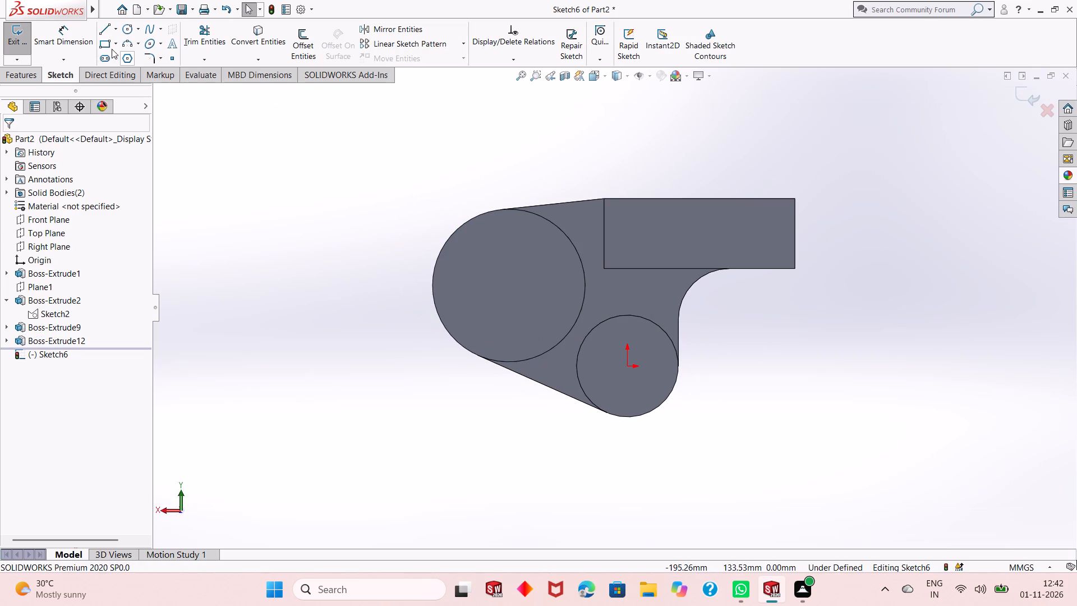
left_click(126, 31)
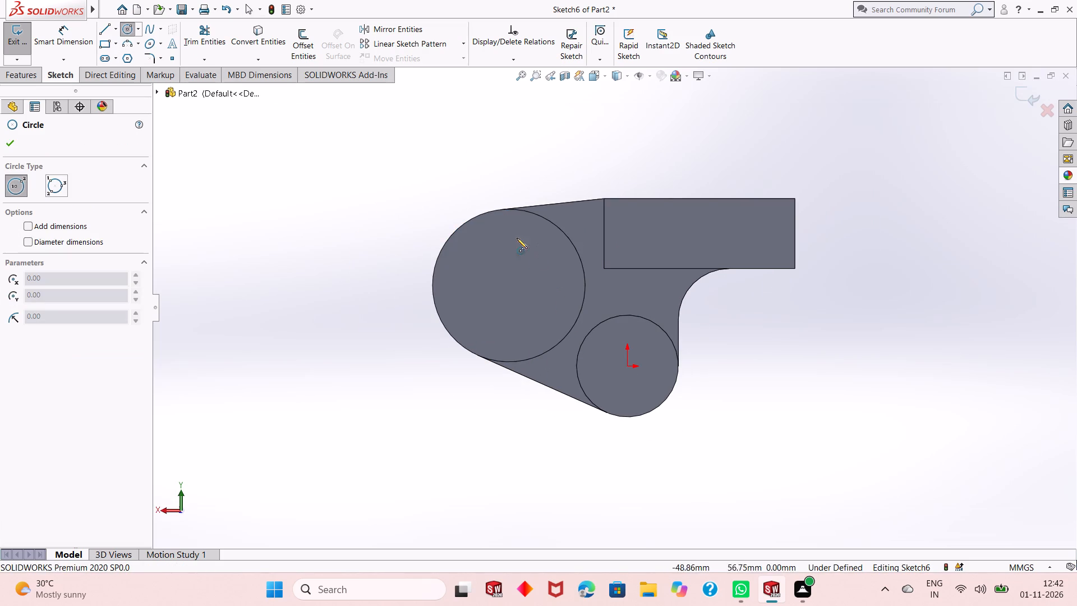
left_click(510, 284)
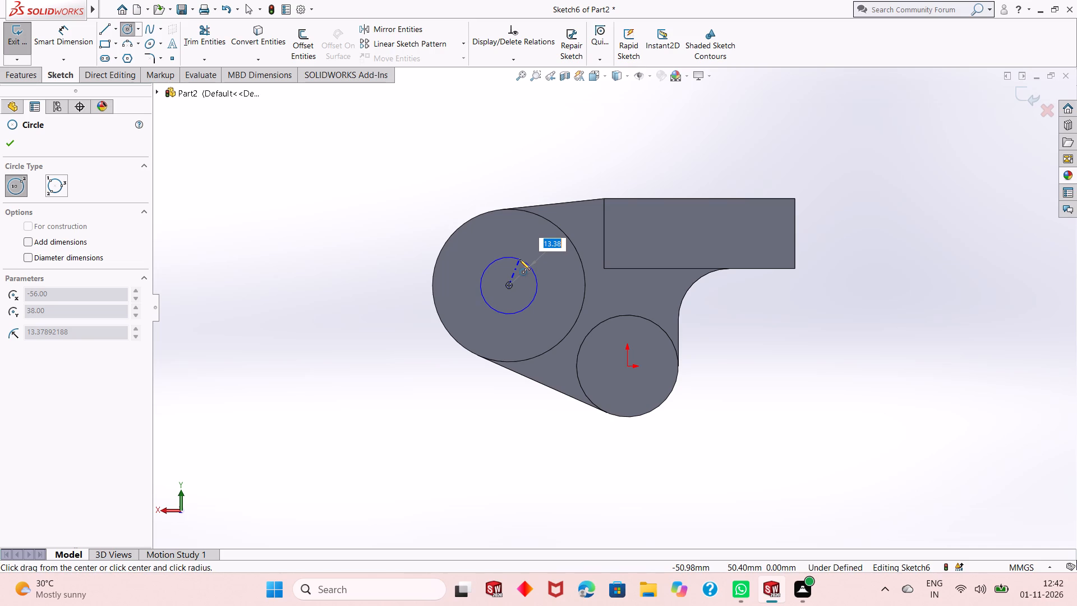
left_click(533, 237)
Dimension the new circle's diameter on the disc face as 52 mm.
middle_click_drag(369, 228, 458, 228)
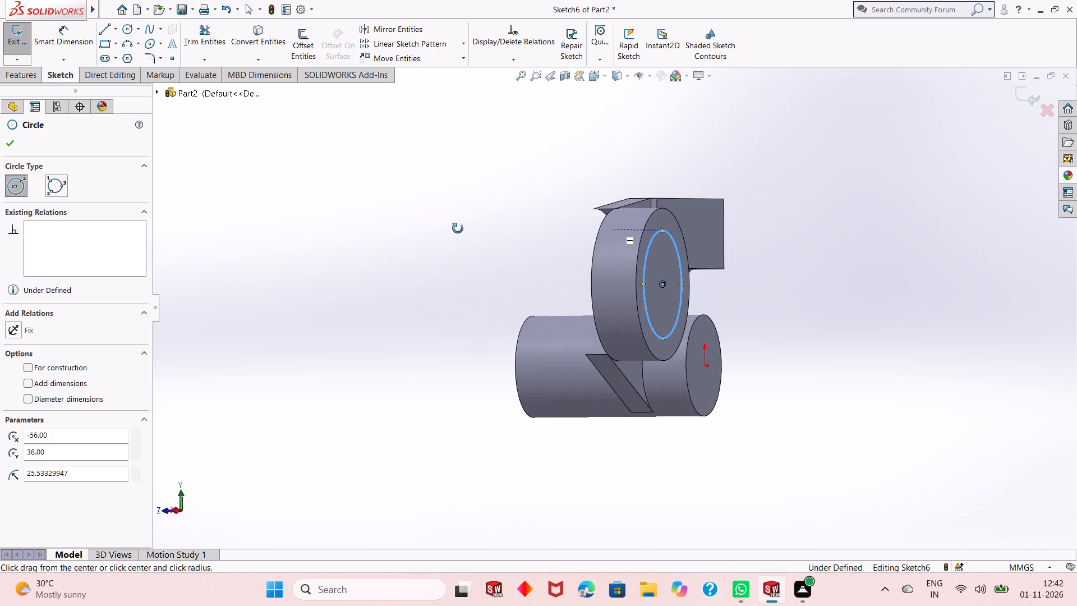
middle_click_drag(458, 228, 530, 226)
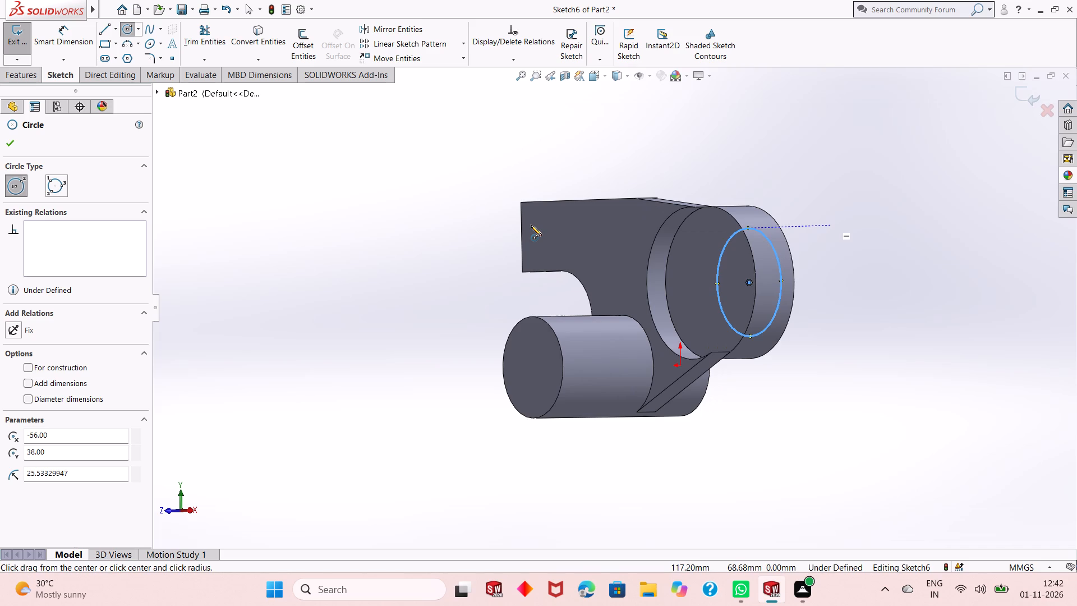
middle_click_drag(453, 150, 440, 171)
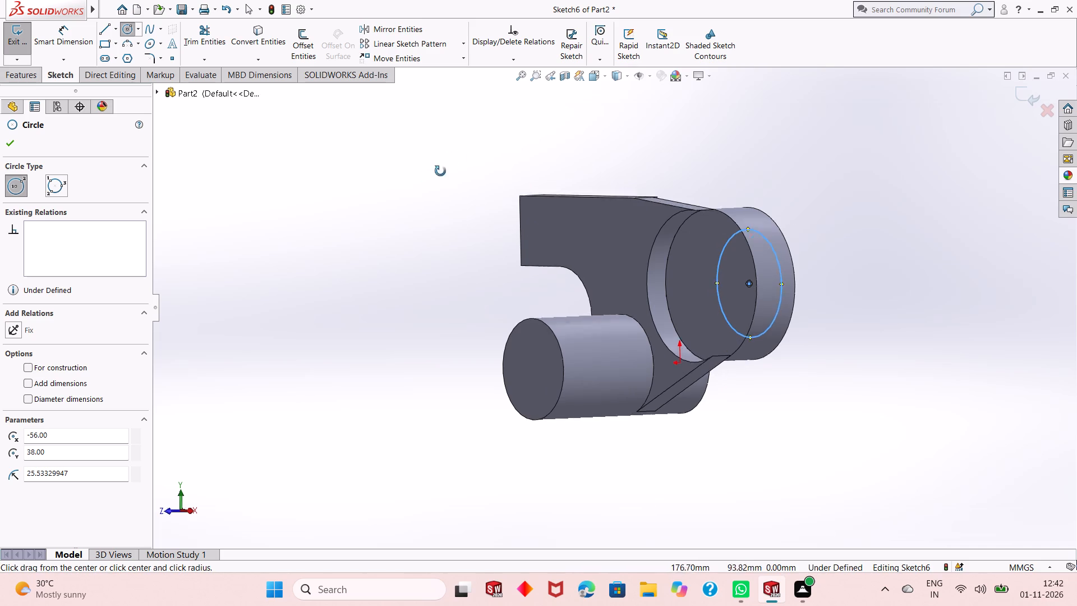
middle_click_drag(440, 171, 368, 199)
left_click(69, 40)
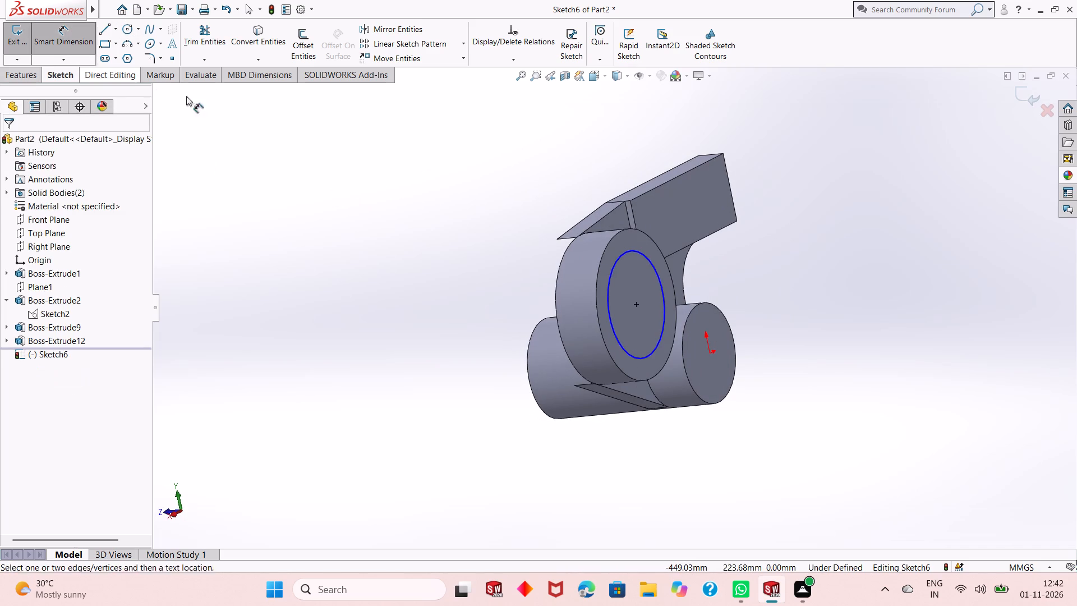
left_click(625, 351)
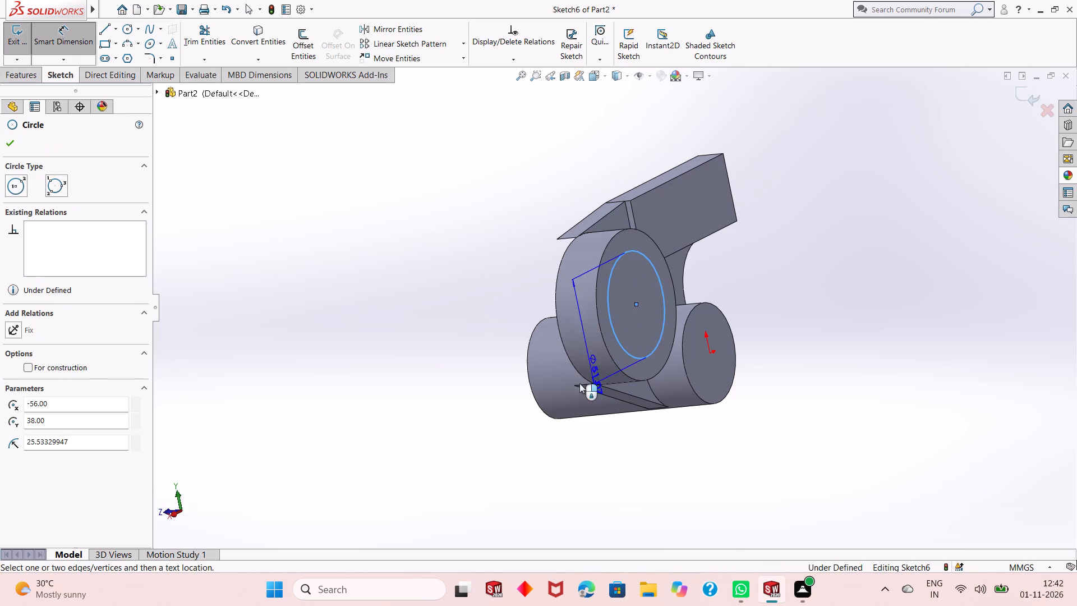
left_click(537, 474)
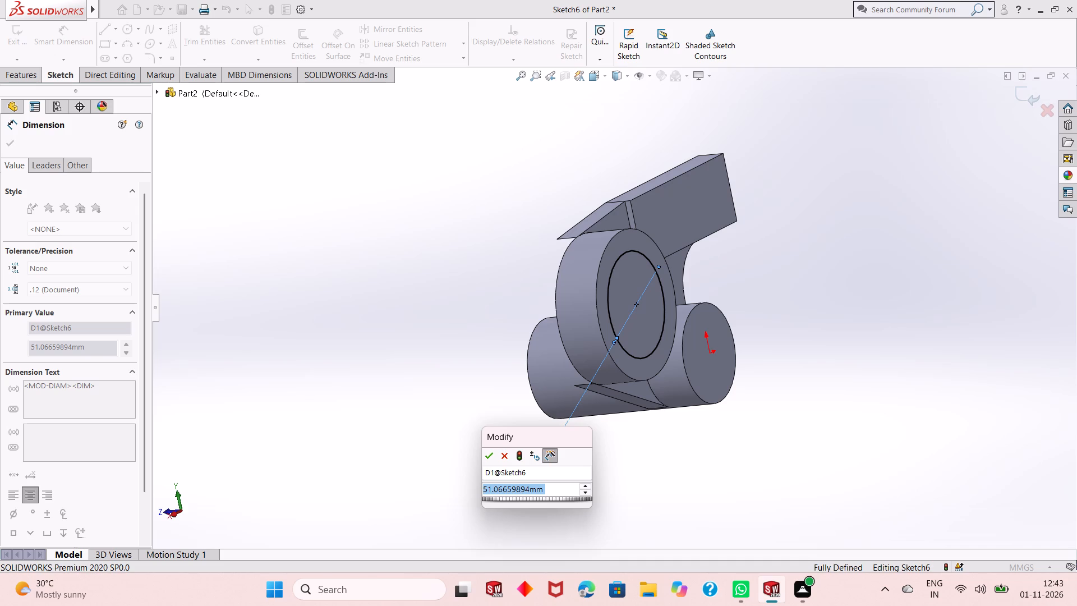
type("52")
key("Return")
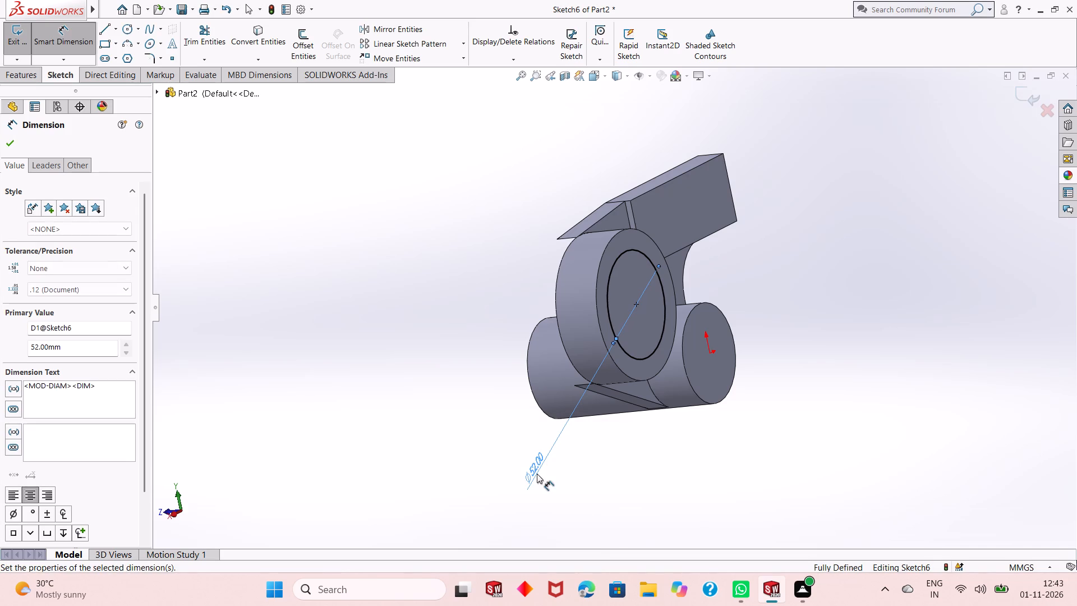
left_click(15, 145)
Extrude the 52 mm circle outward from the disc face to a depth of 28.5 mm (54-25.5), merged with the body.
left_click(28, 80)
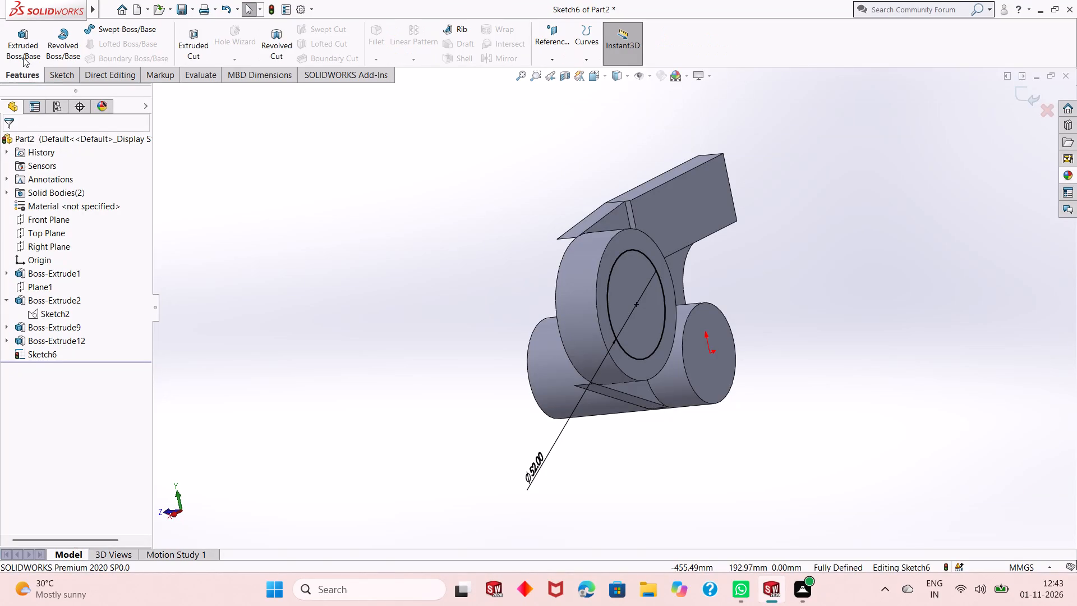
left_click(19, 54)
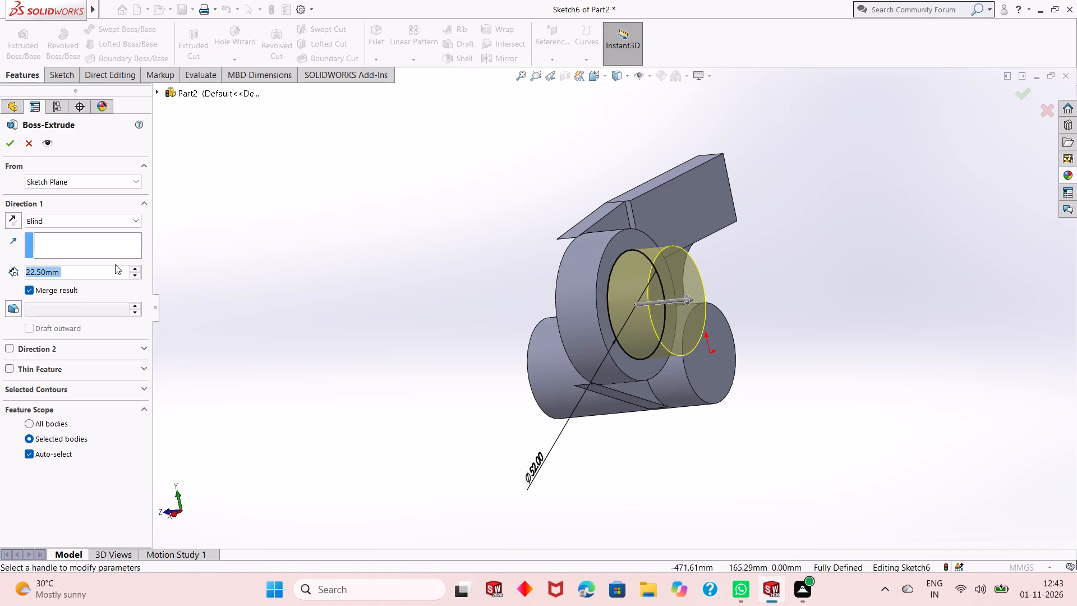
type("54-")
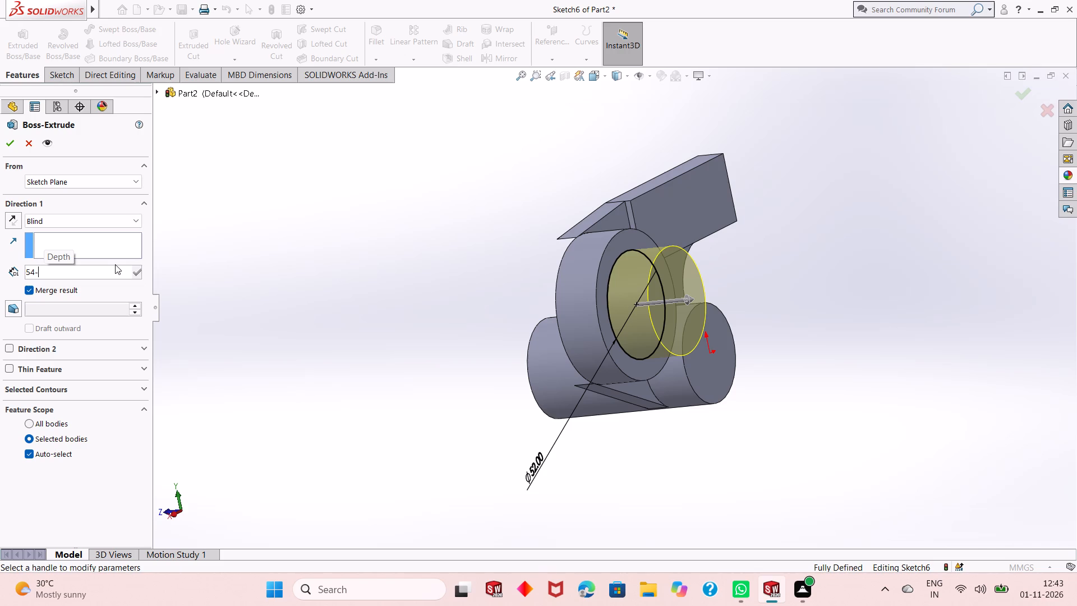
type("25")
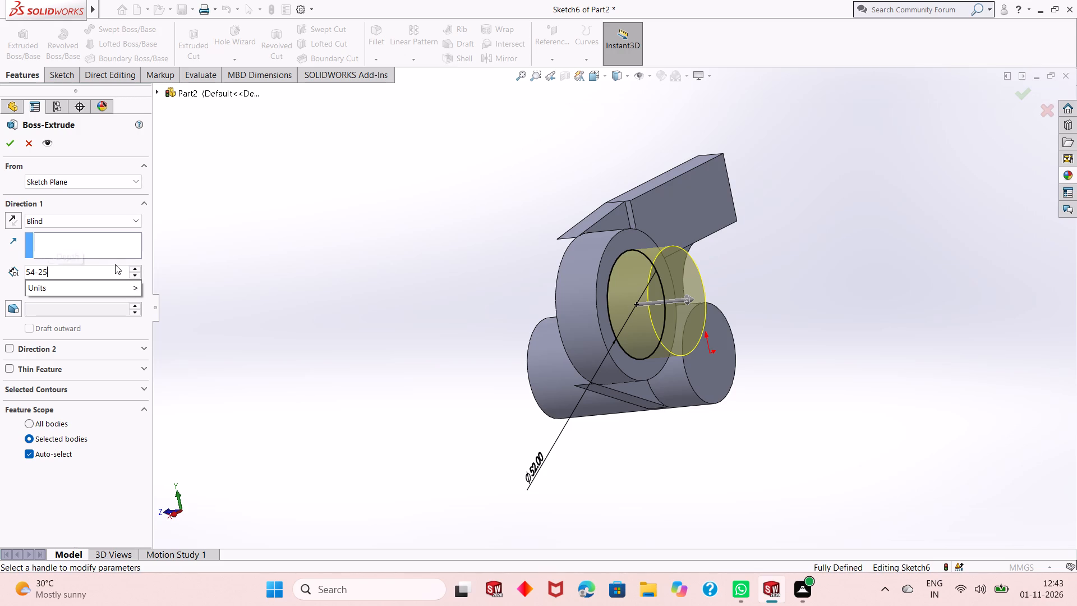
type(".5")
key("Return")
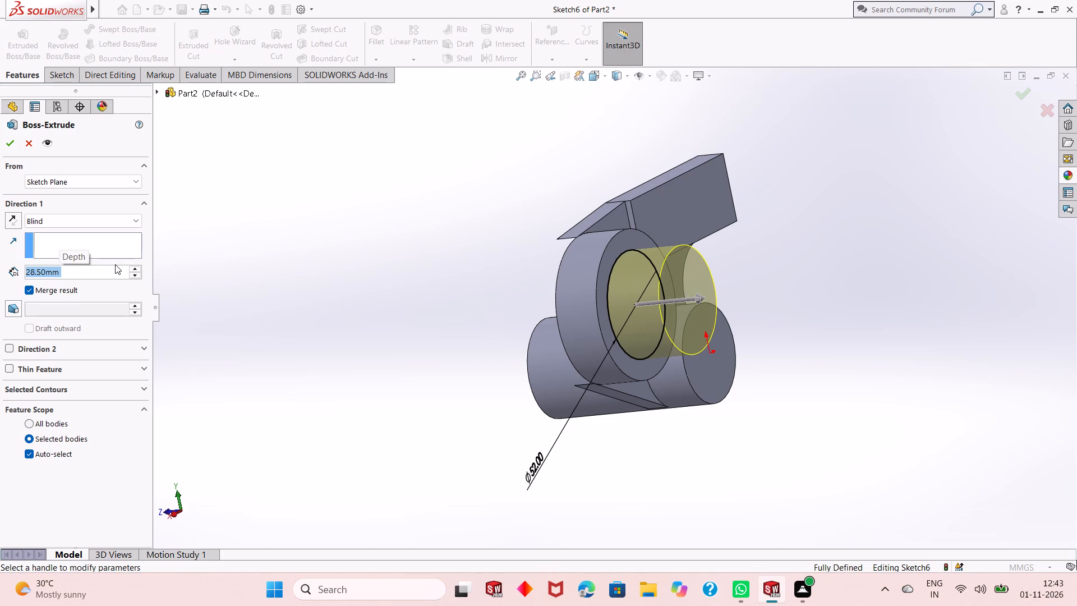
left_click(12, 141)
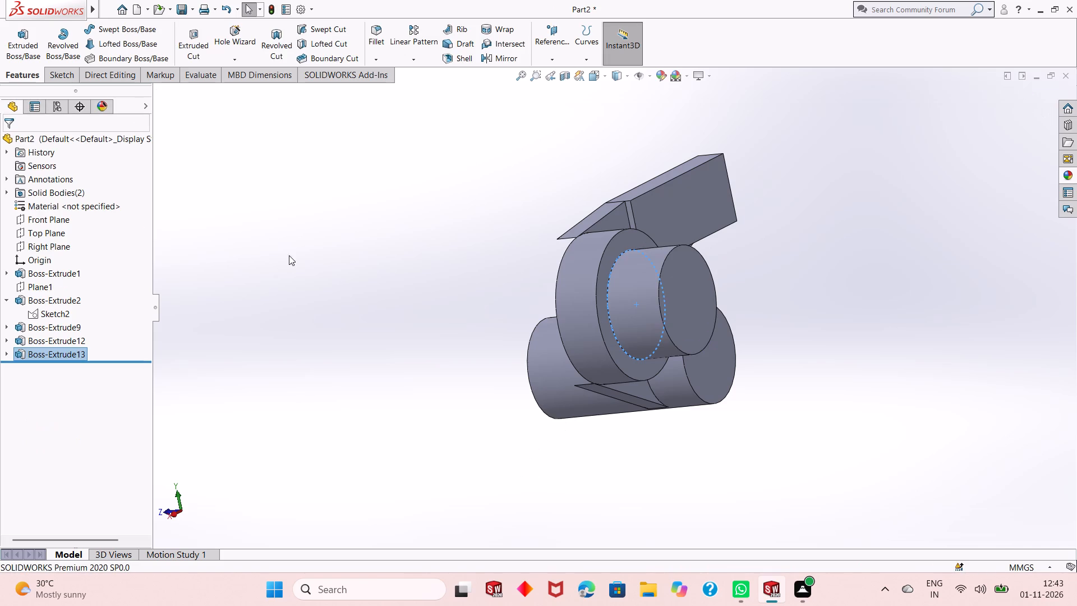
left_click(310, 264)
Start a new sketch on the part's Right Plane, seen face-on.
middle_click_drag(567, 315, 509, 253)
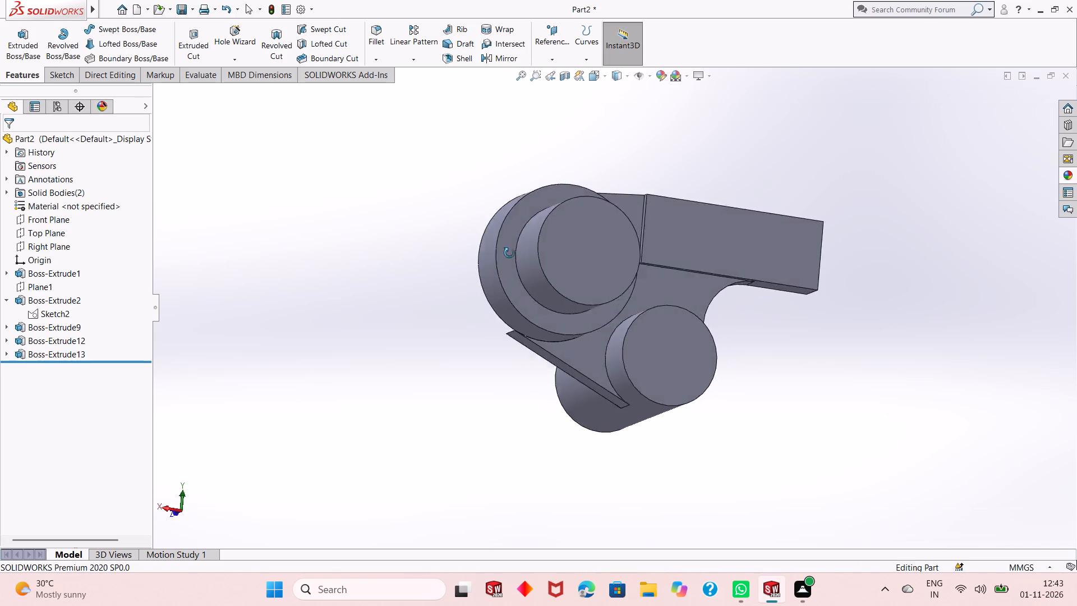
middle_click_drag(509, 253, 386, 352)
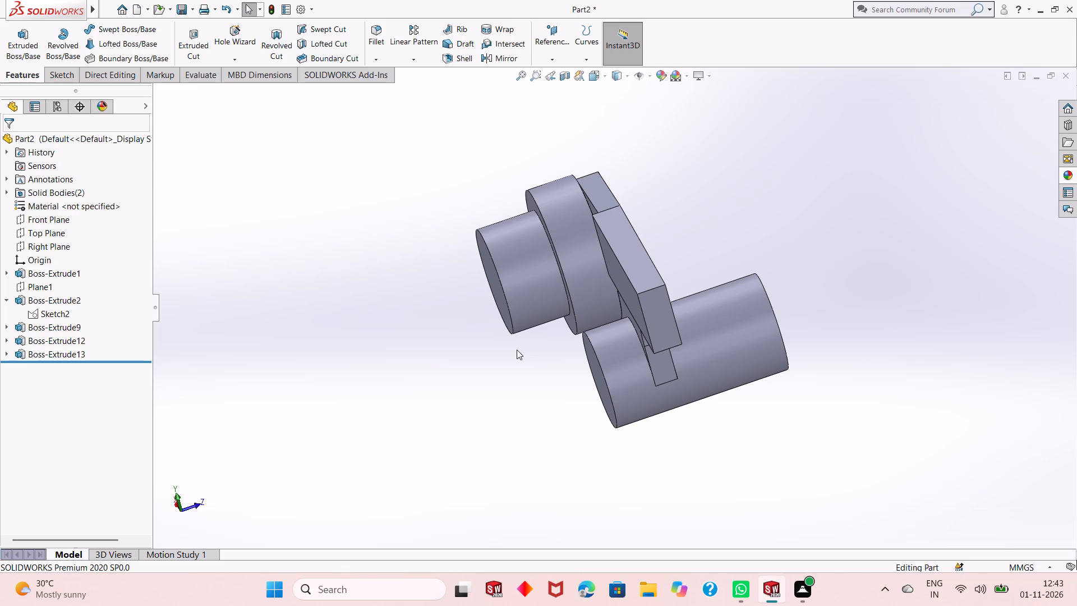
middle_click_drag(542, 396, 577, 335)
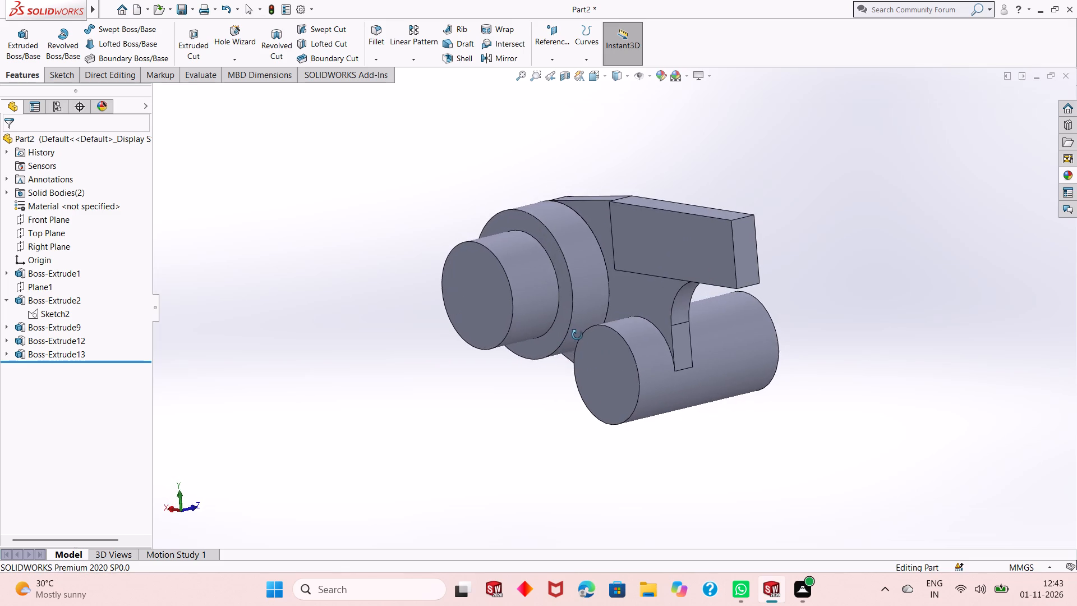
middle_click_drag(577, 335, 549, 343)
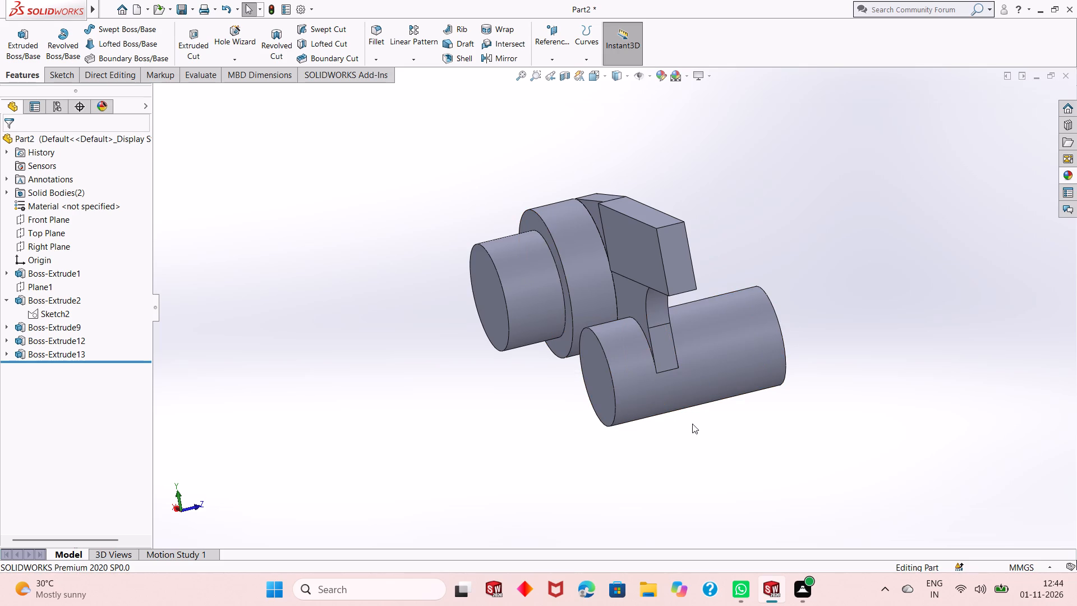
middle_click_drag(698, 416, 719, 384)
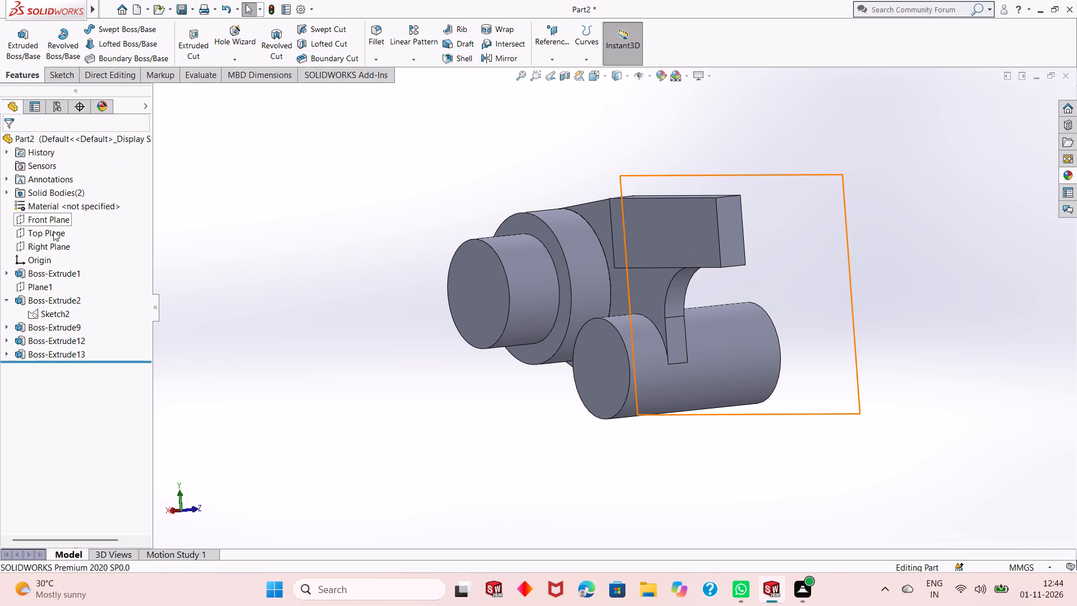
left_click(53, 248)
middle_click_drag(282, 256, 299, 259)
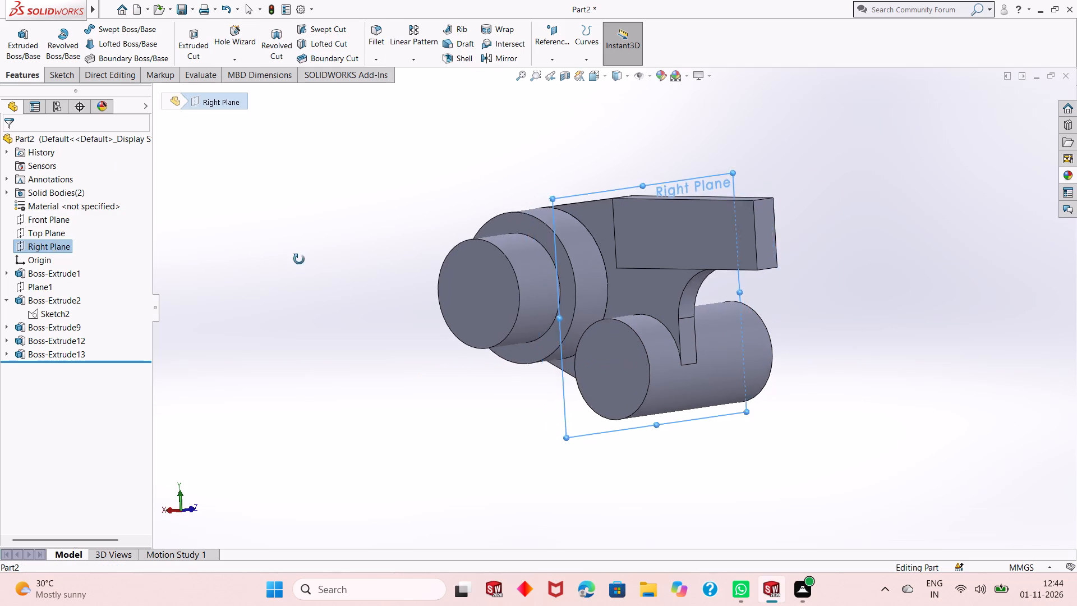
middle_click_drag(299, 259, 337, 267)
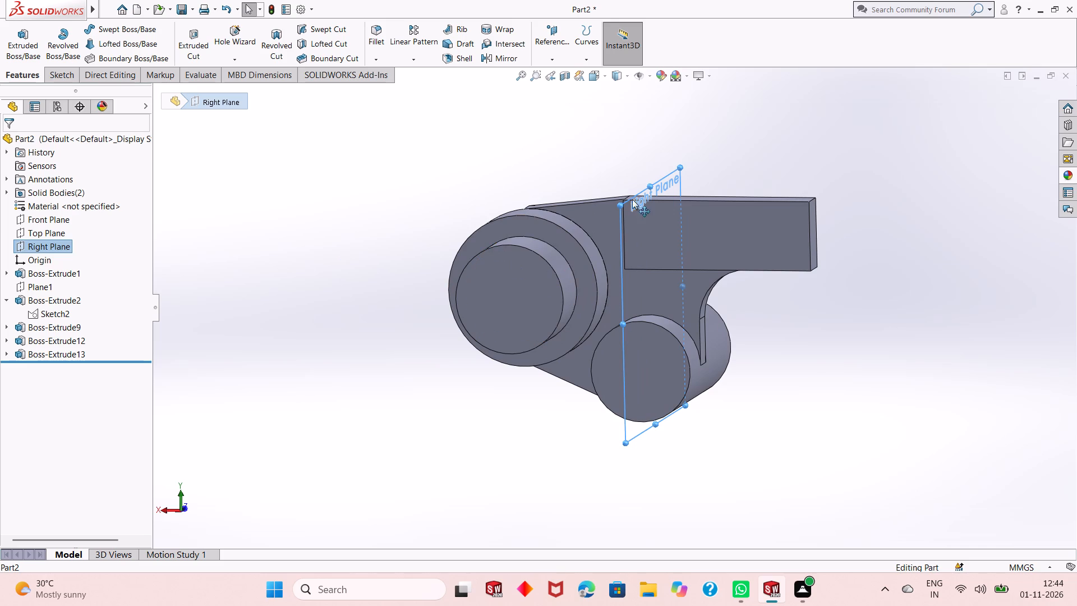
middle_click_drag(613, 272, 540, 301)
right_click(549, 397)
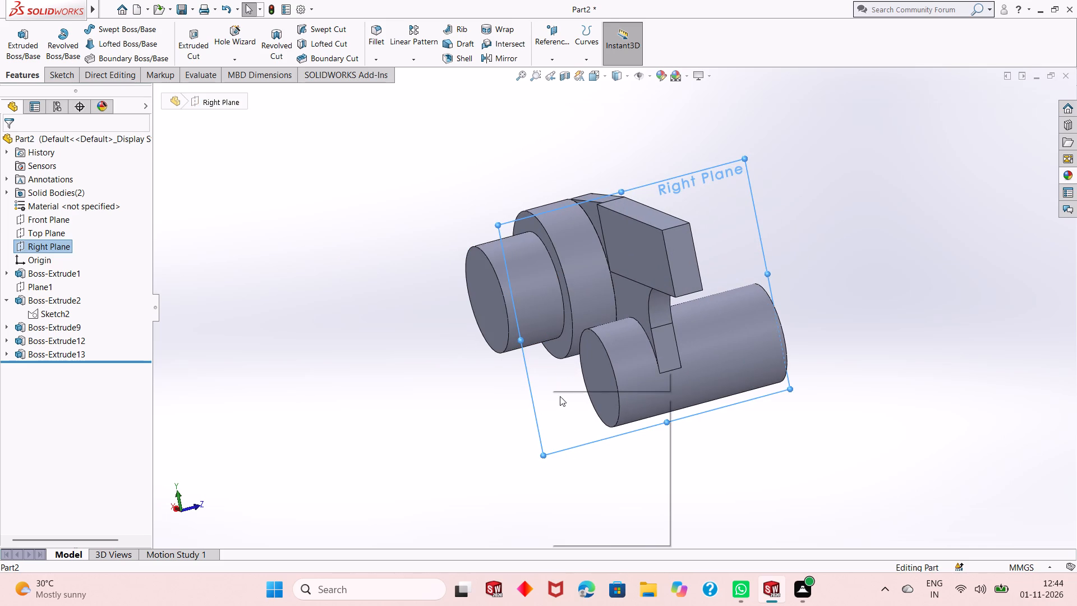
left_click(575, 383)
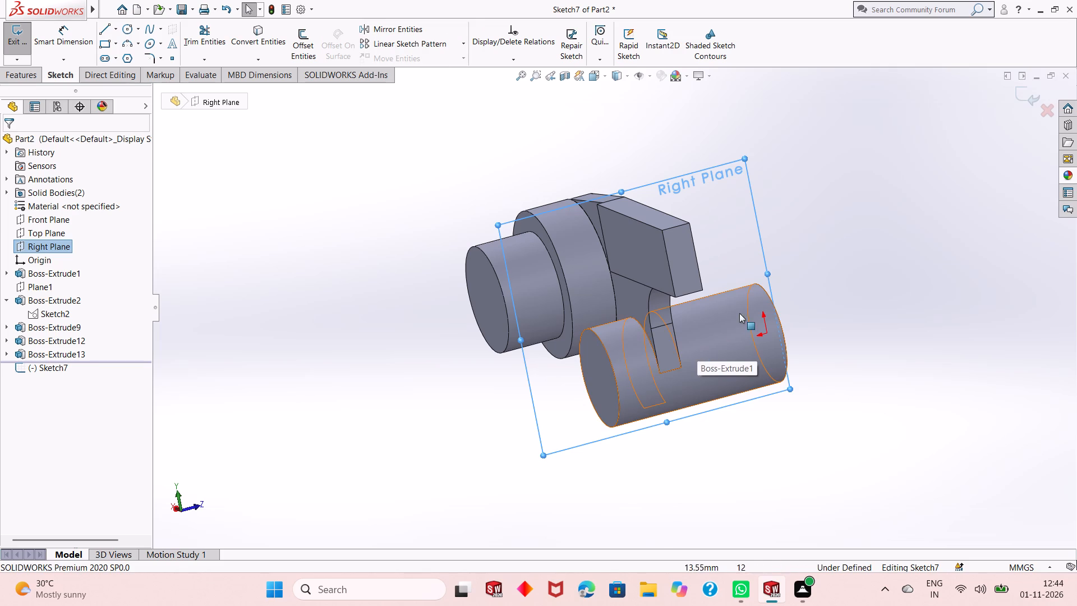
middle_click_drag(802, 292, 852, 264)
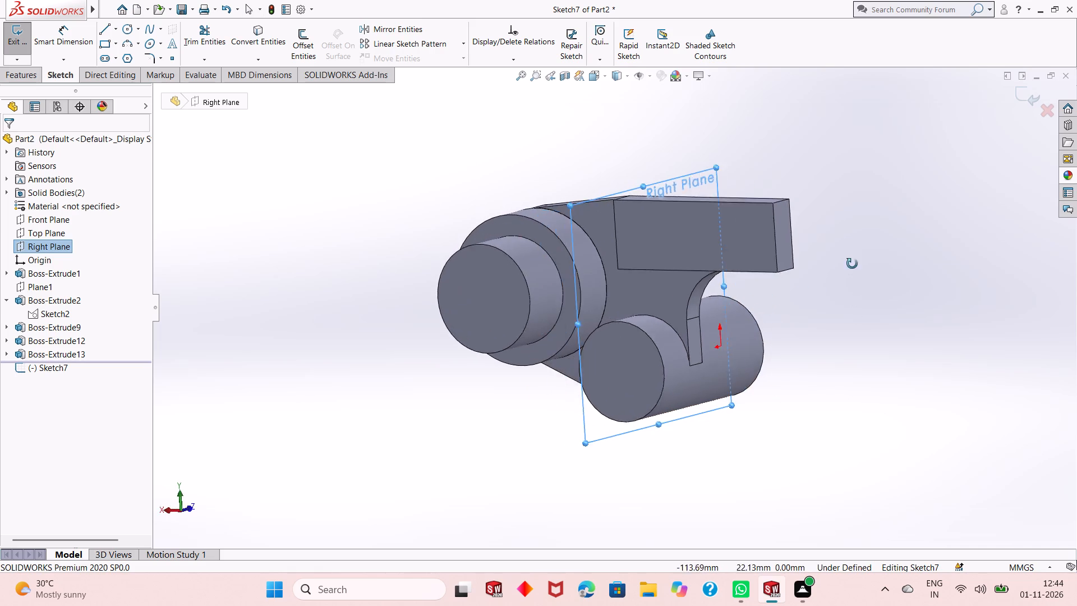
middle_click_drag(852, 264, 845, 297)
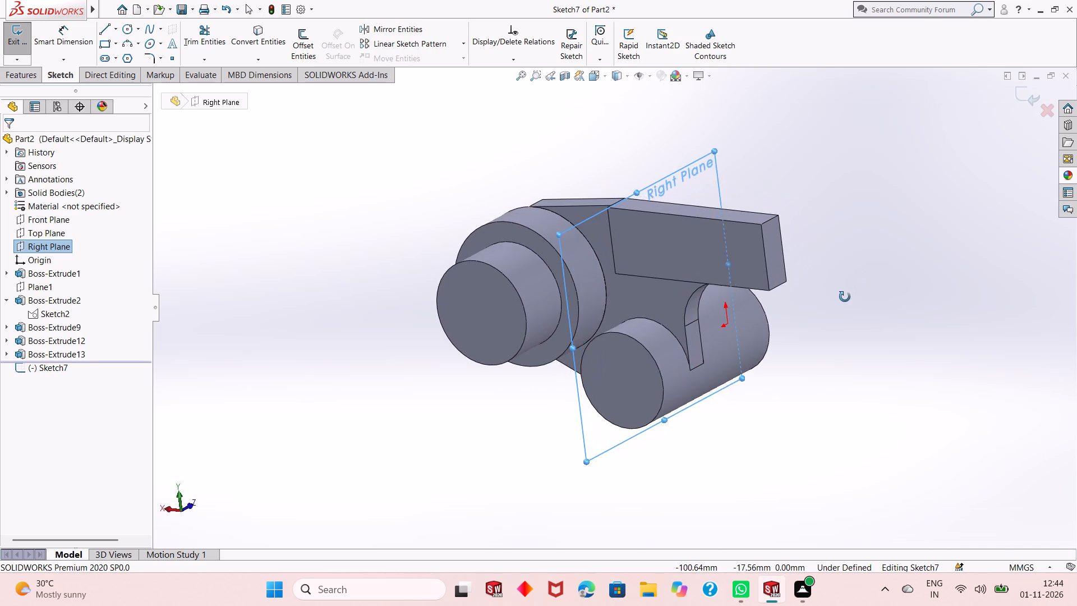
middle_click_drag(845, 297, 824, 282)
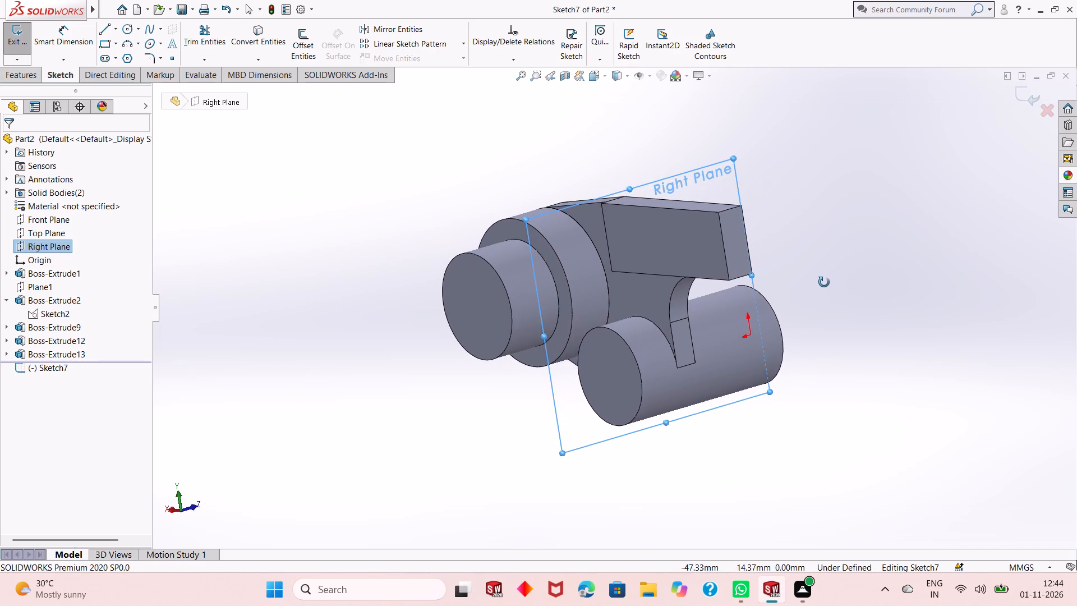
middle_click_drag(824, 282, 722, 389)
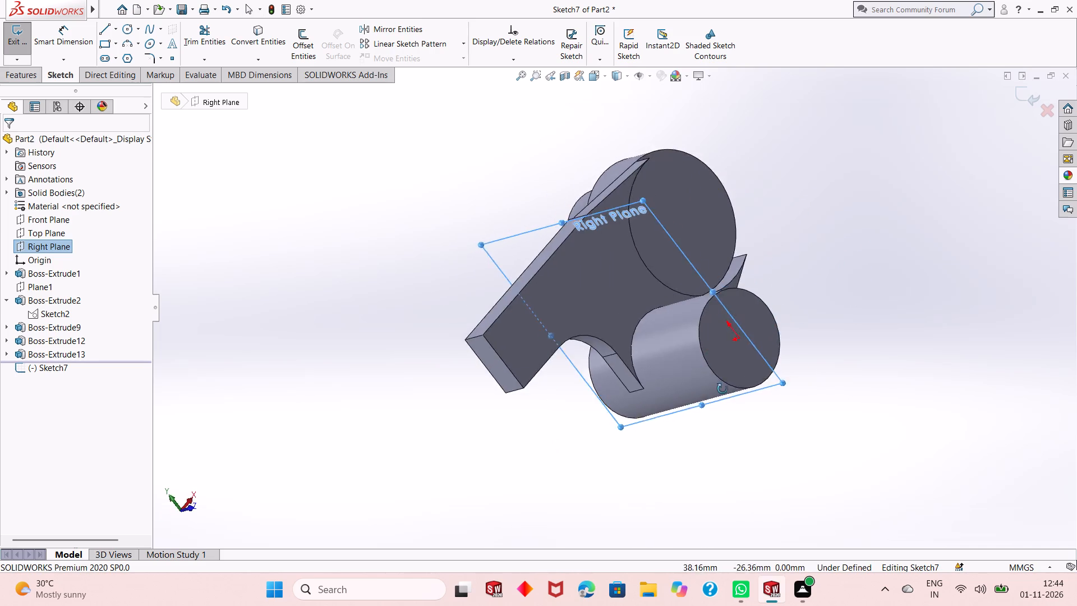
middle_click_drag(722, 389, 843, 264)
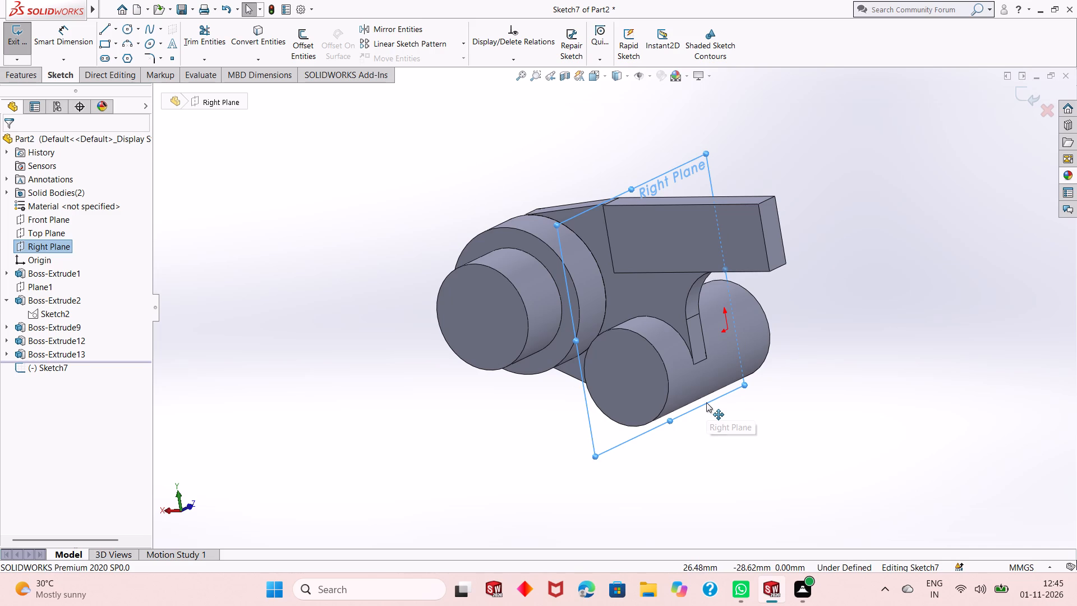
key("ctrl+8")
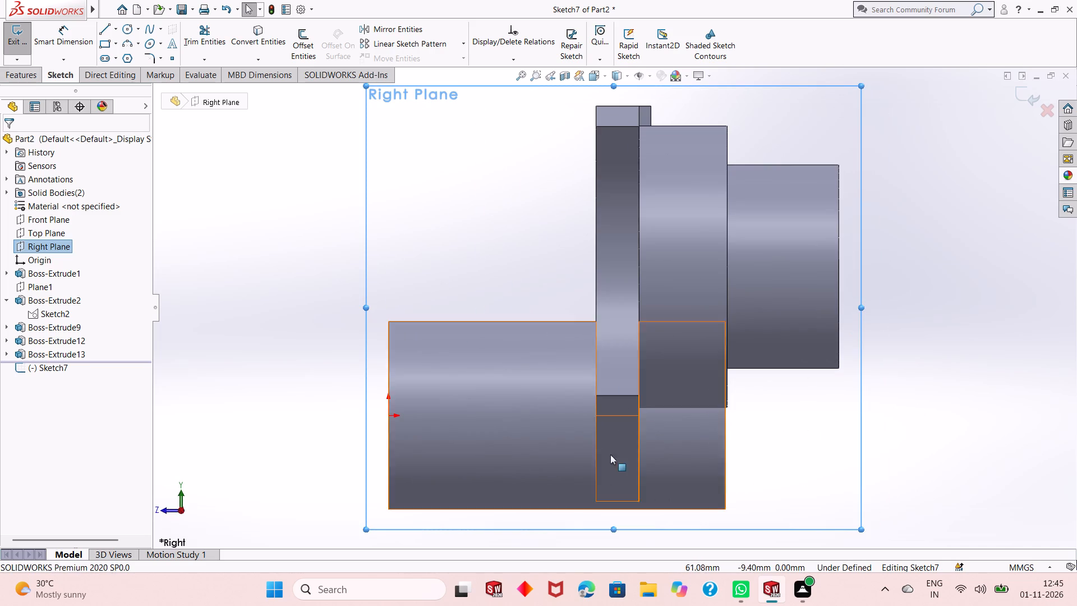
scroll(560, 430, "up", 4)
scroll(363, 311, "down", 1)
left_click(427, 349)
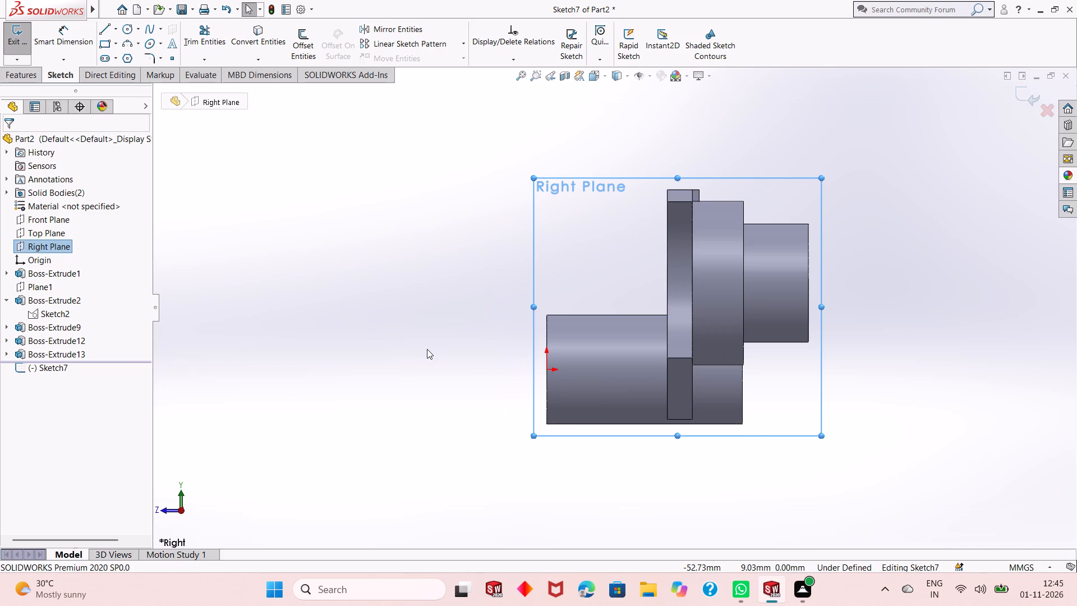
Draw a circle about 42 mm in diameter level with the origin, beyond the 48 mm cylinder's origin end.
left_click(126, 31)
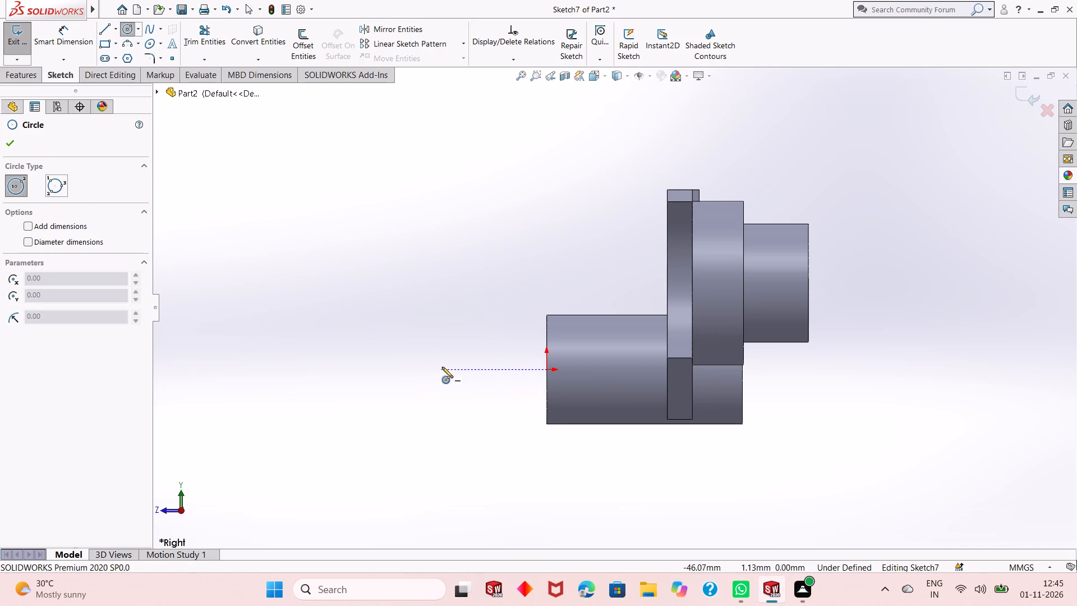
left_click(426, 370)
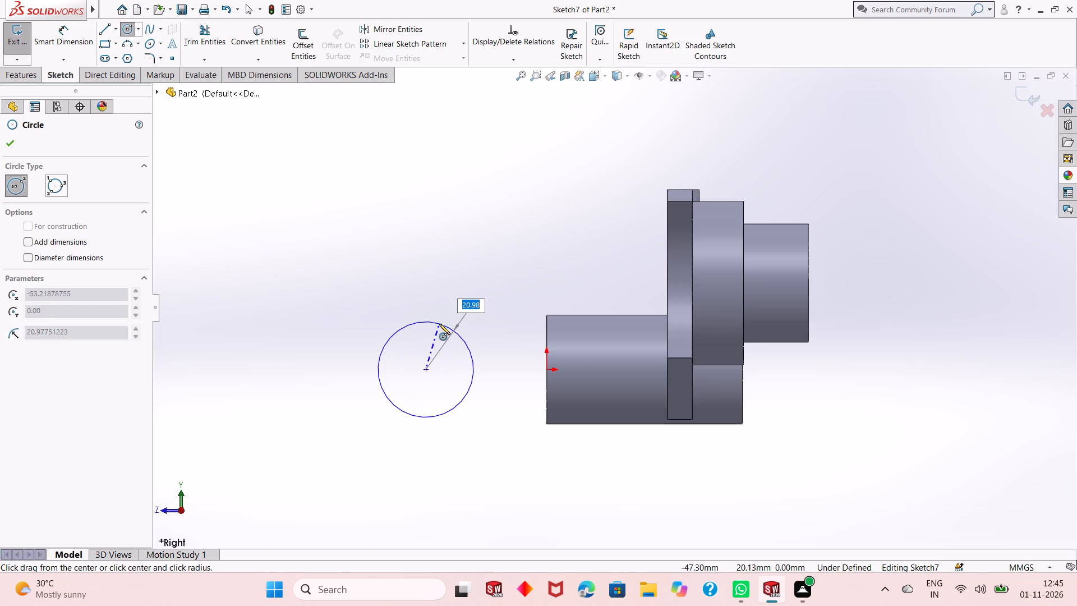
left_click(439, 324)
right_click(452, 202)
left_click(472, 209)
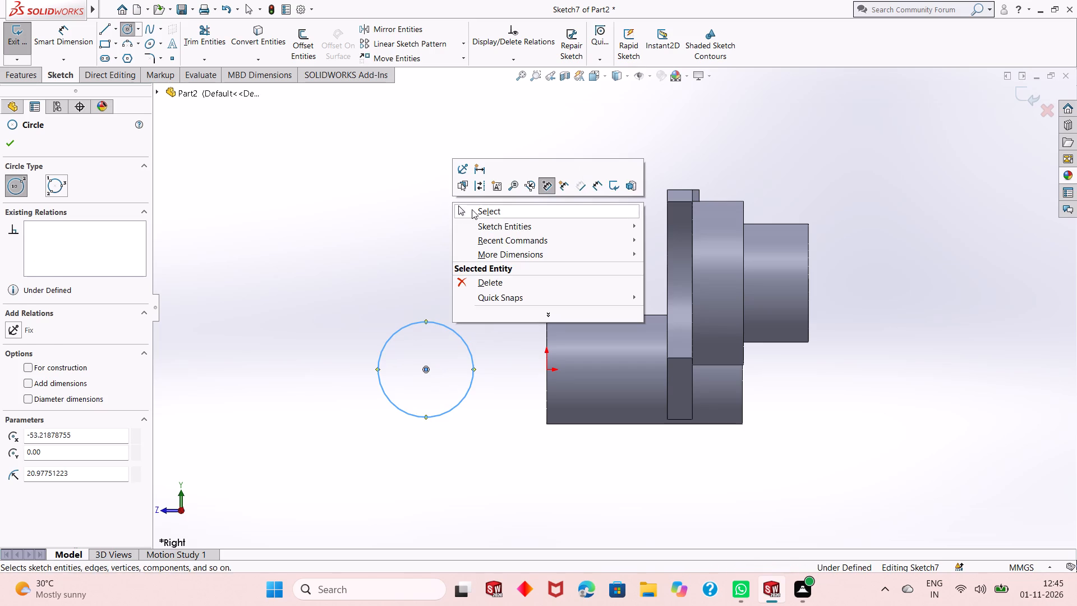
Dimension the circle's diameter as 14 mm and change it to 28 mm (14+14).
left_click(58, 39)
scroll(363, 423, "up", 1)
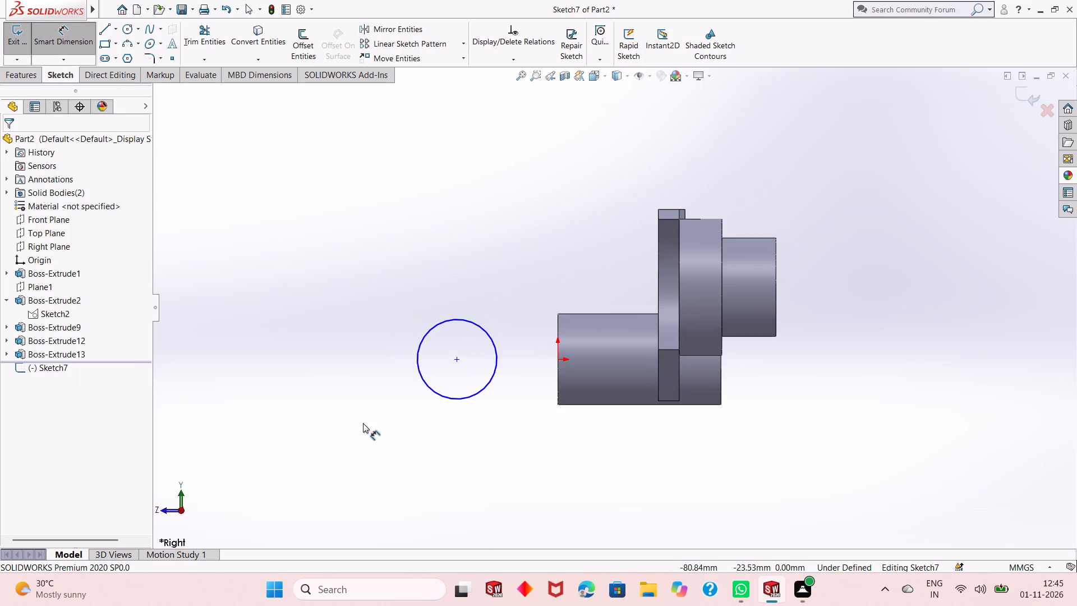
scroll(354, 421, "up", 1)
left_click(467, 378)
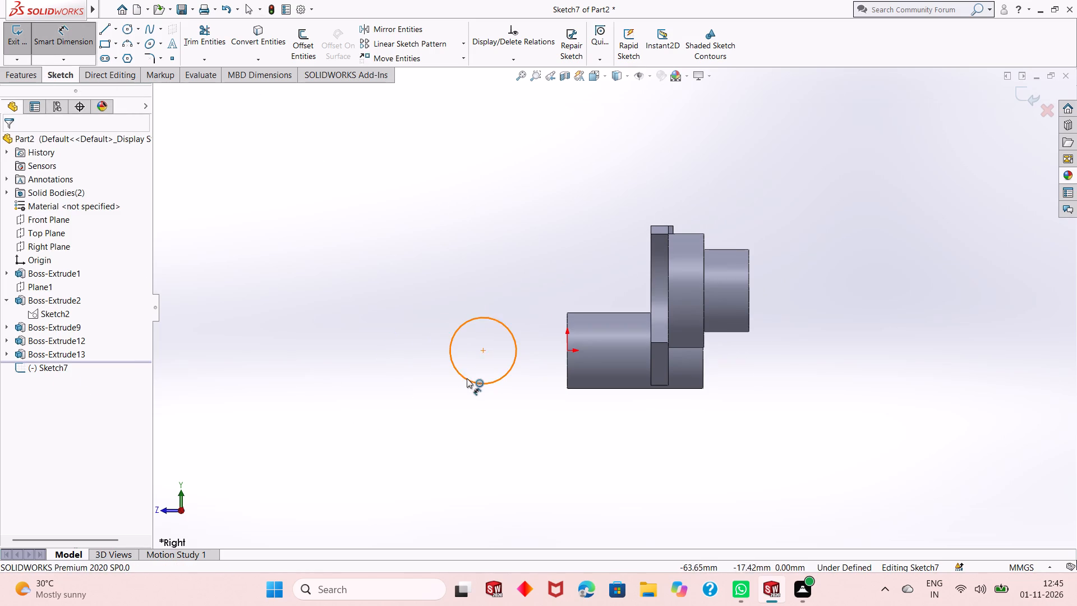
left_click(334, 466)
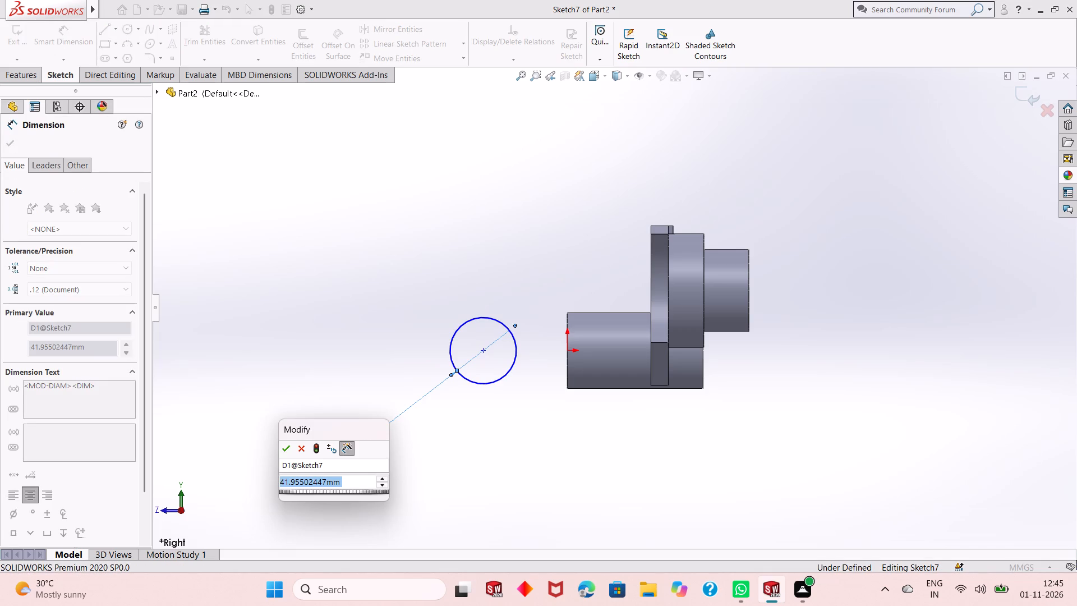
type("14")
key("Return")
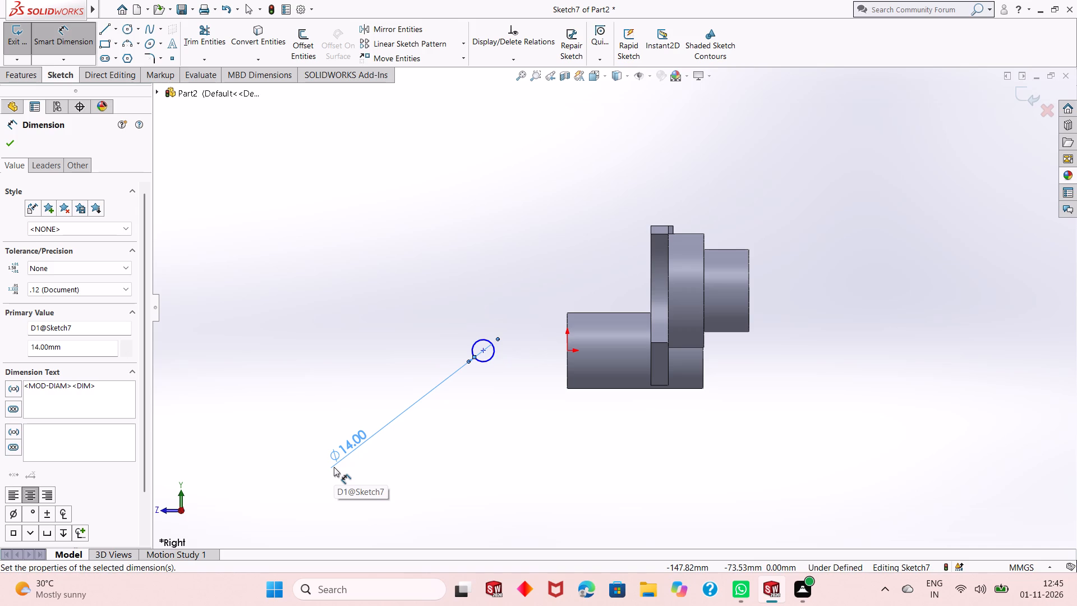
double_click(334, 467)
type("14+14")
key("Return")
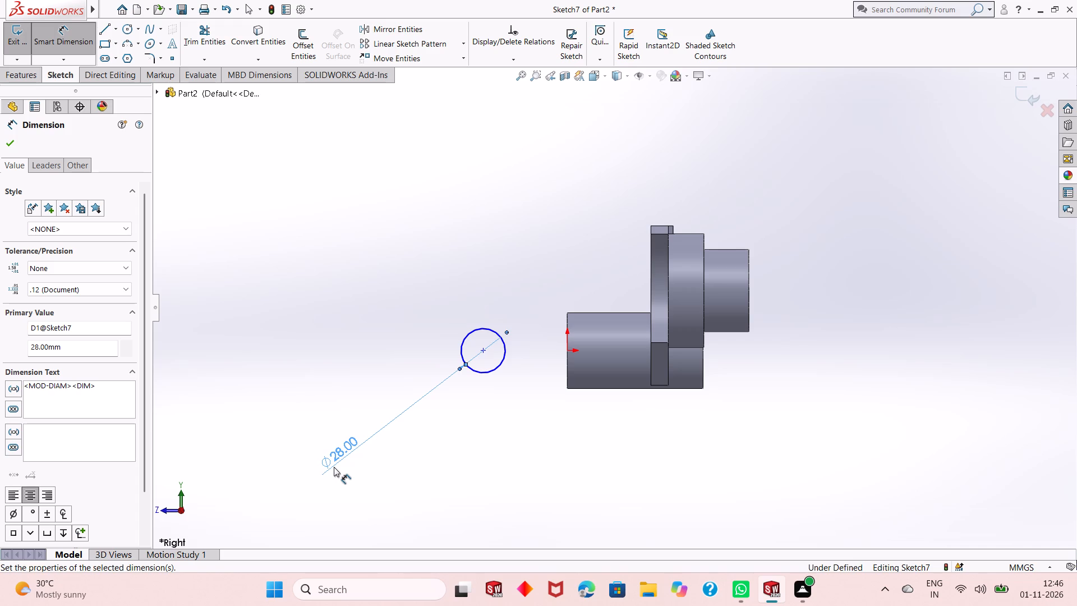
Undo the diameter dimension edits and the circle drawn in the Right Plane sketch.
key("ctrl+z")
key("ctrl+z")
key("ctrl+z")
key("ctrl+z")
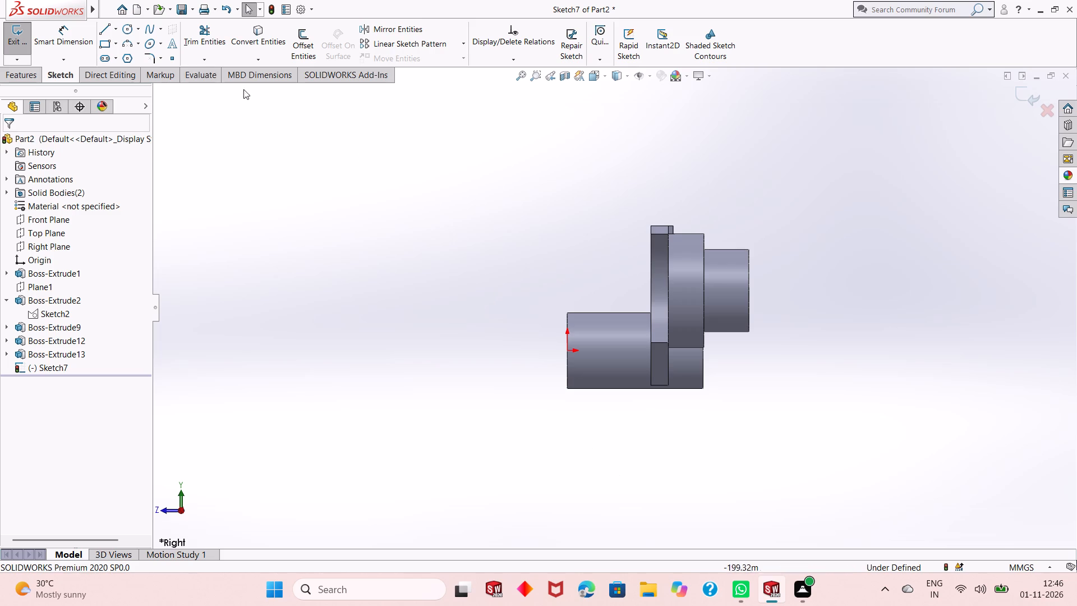
Draw a circle about 34 mm in diameter below and beyond the 48 mm cylinder's origin end.
left_click(126, 29)
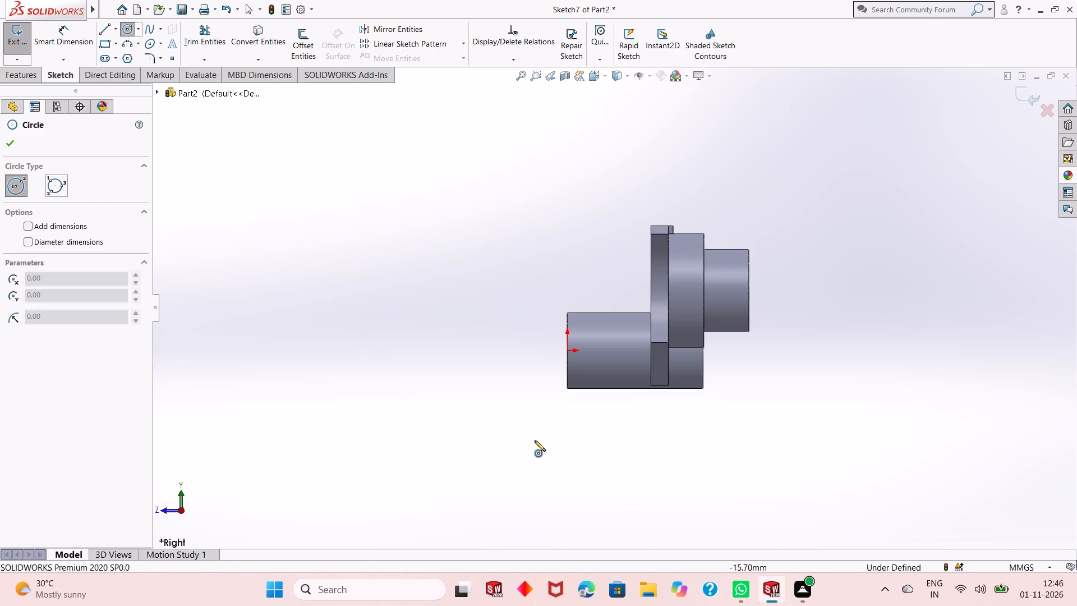
left_click(510, 417)
left_click(517, 443)
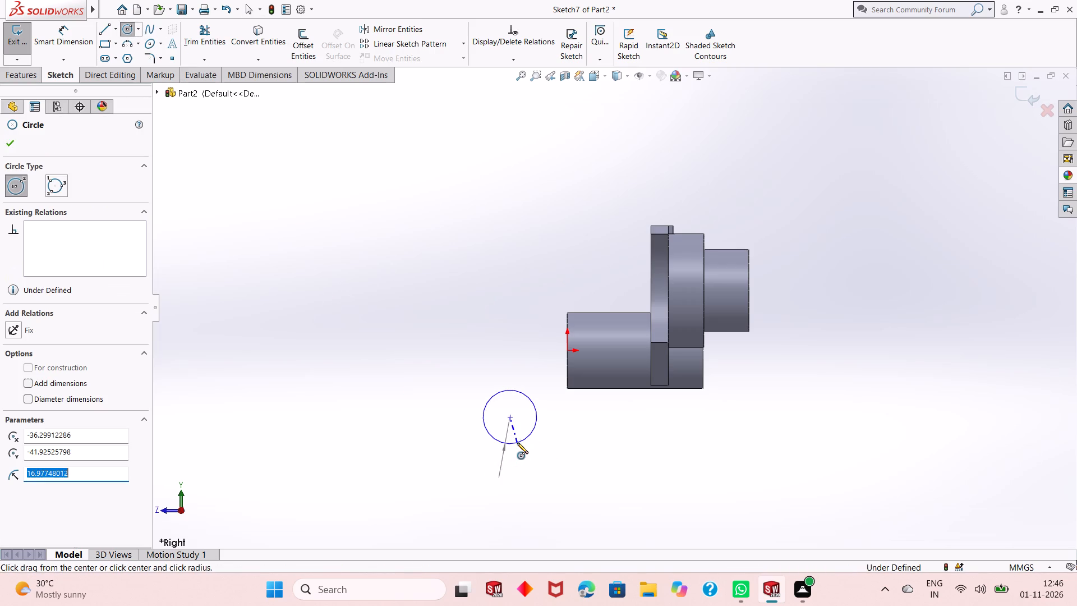
right_click(367, 283)
left_click(384, 288)
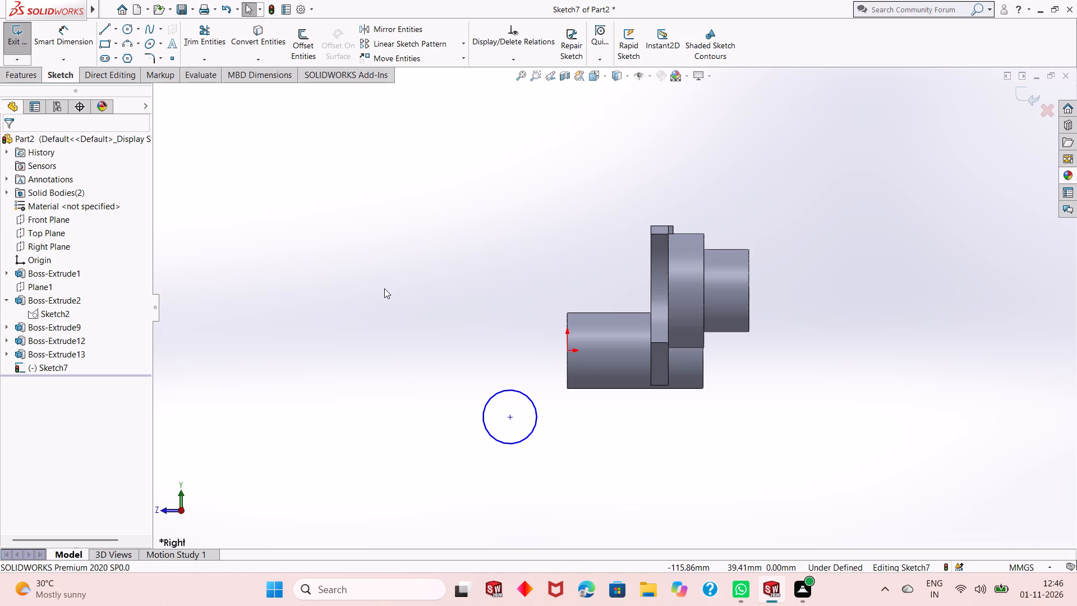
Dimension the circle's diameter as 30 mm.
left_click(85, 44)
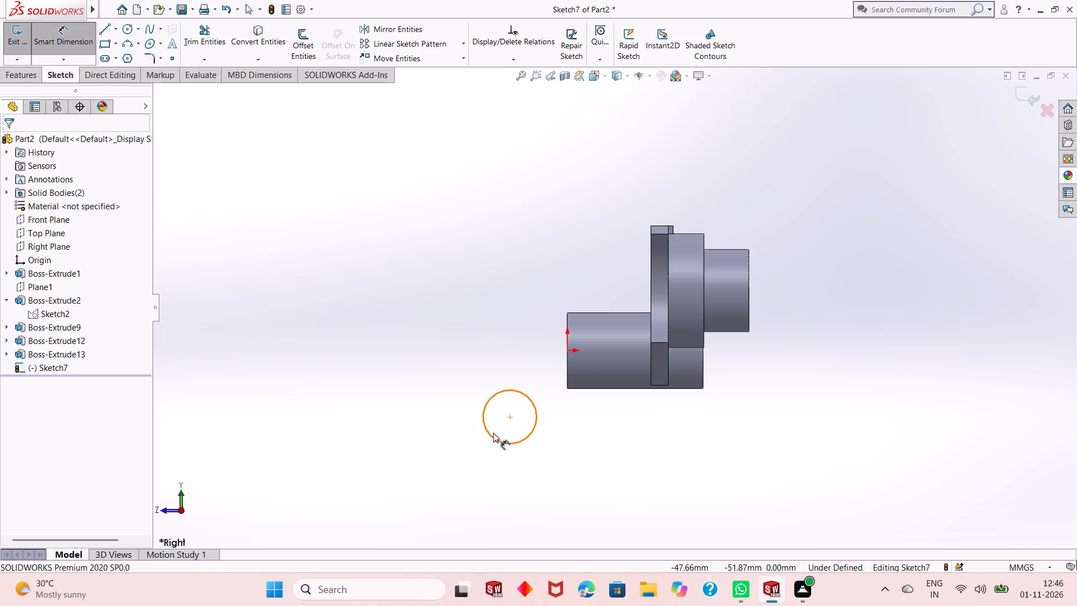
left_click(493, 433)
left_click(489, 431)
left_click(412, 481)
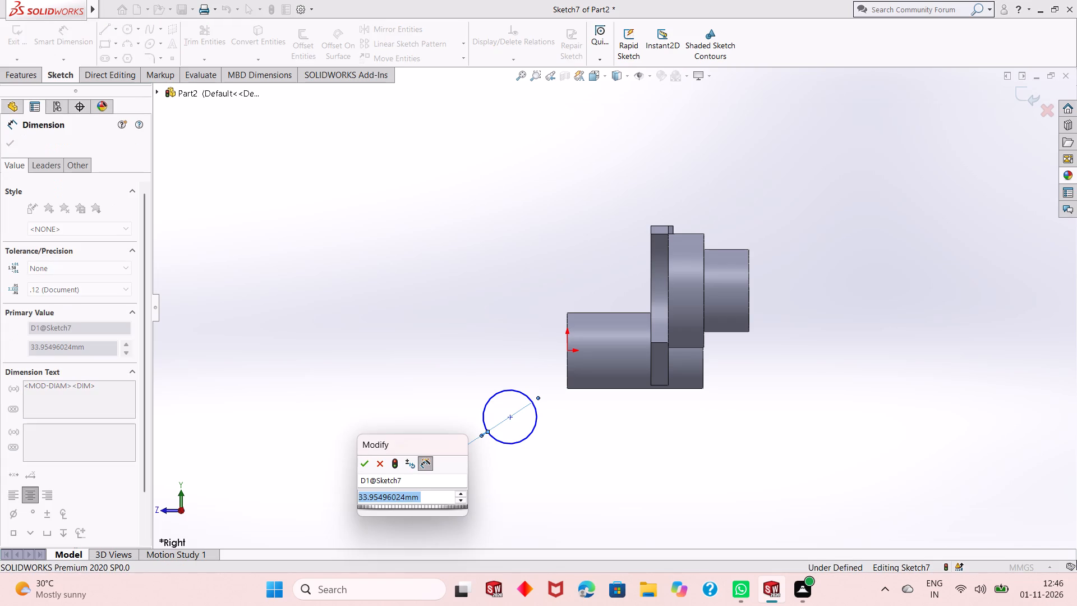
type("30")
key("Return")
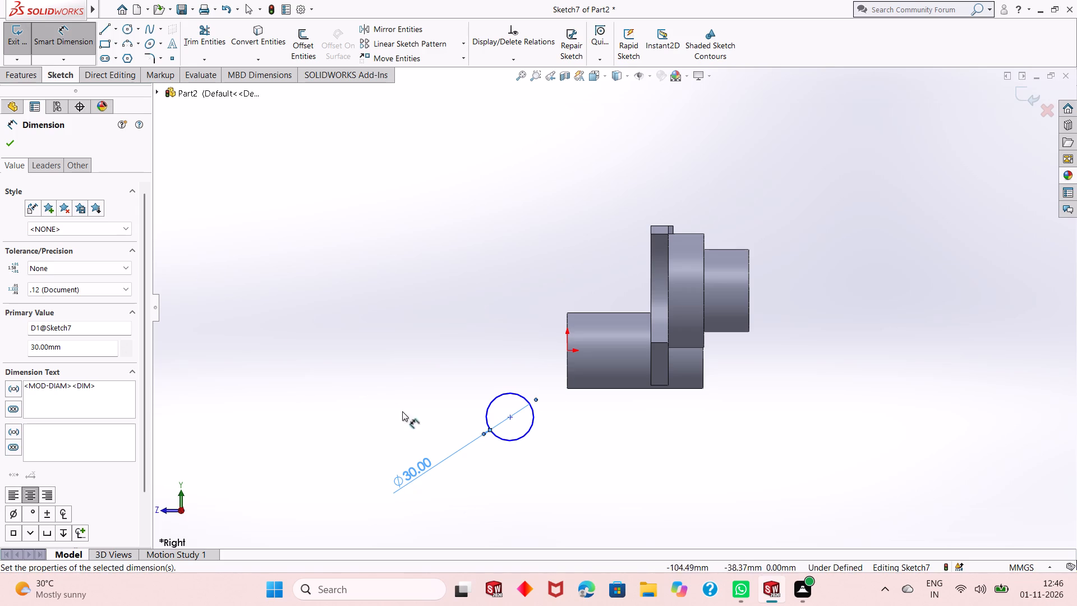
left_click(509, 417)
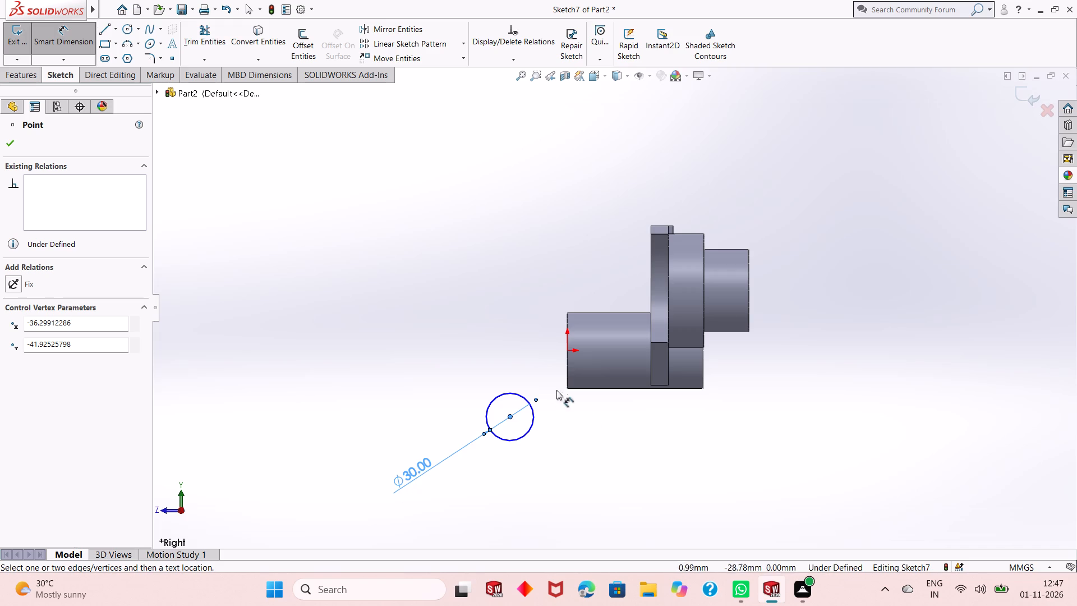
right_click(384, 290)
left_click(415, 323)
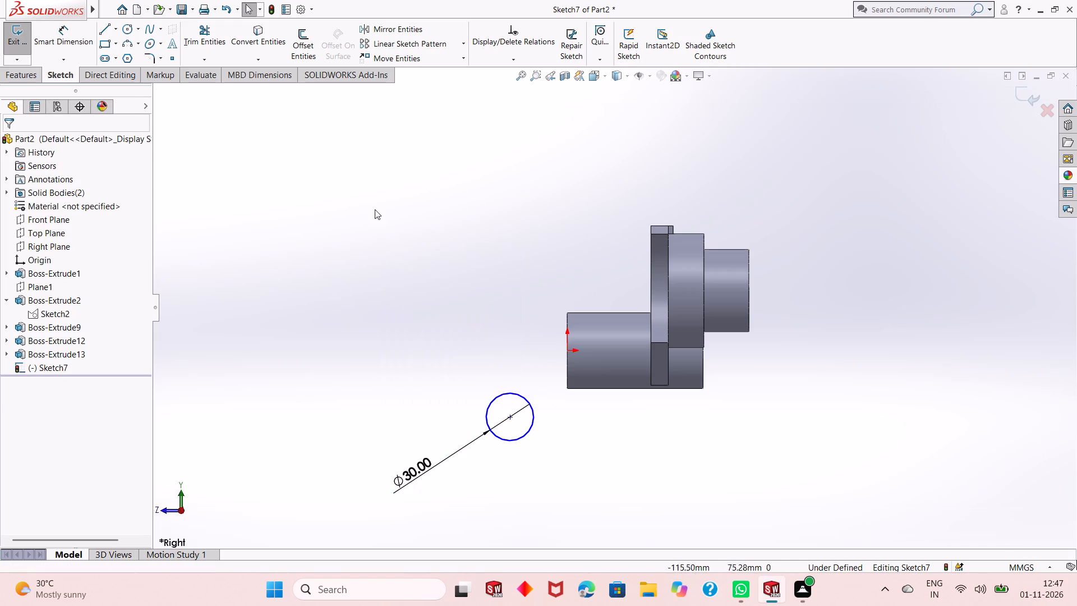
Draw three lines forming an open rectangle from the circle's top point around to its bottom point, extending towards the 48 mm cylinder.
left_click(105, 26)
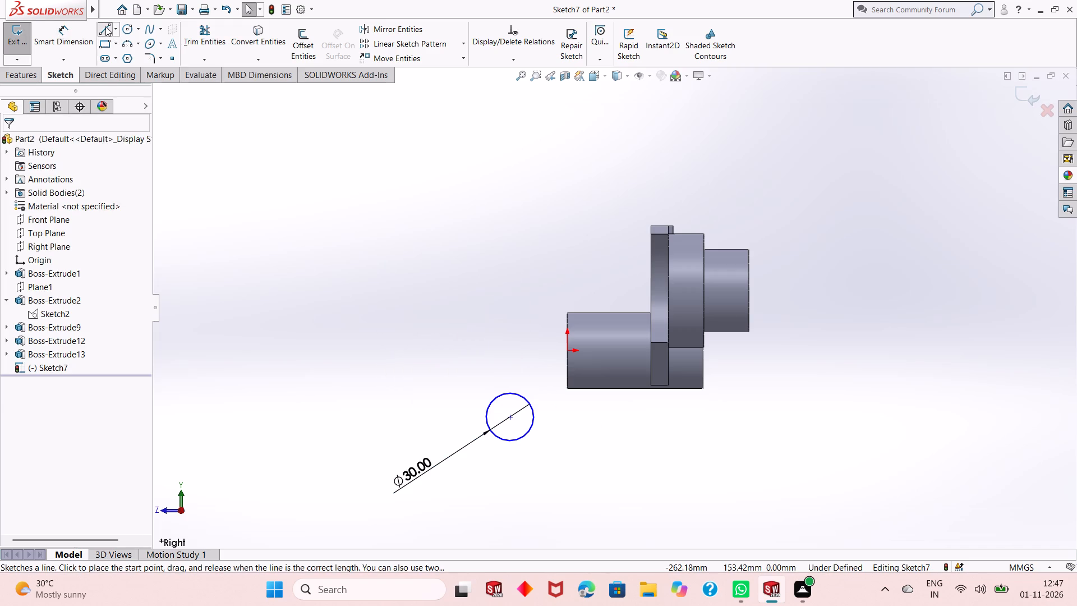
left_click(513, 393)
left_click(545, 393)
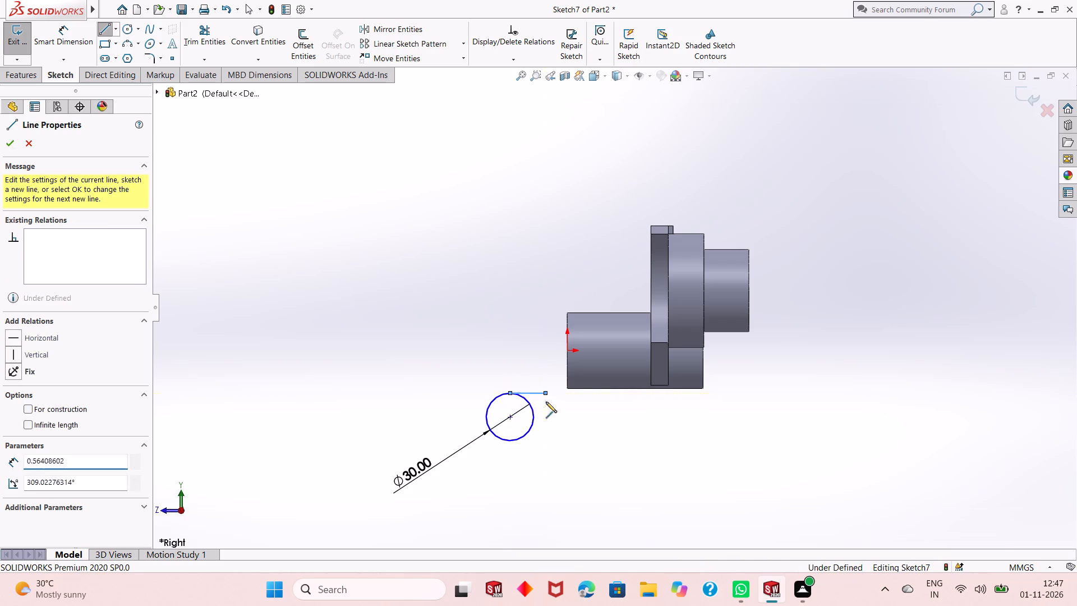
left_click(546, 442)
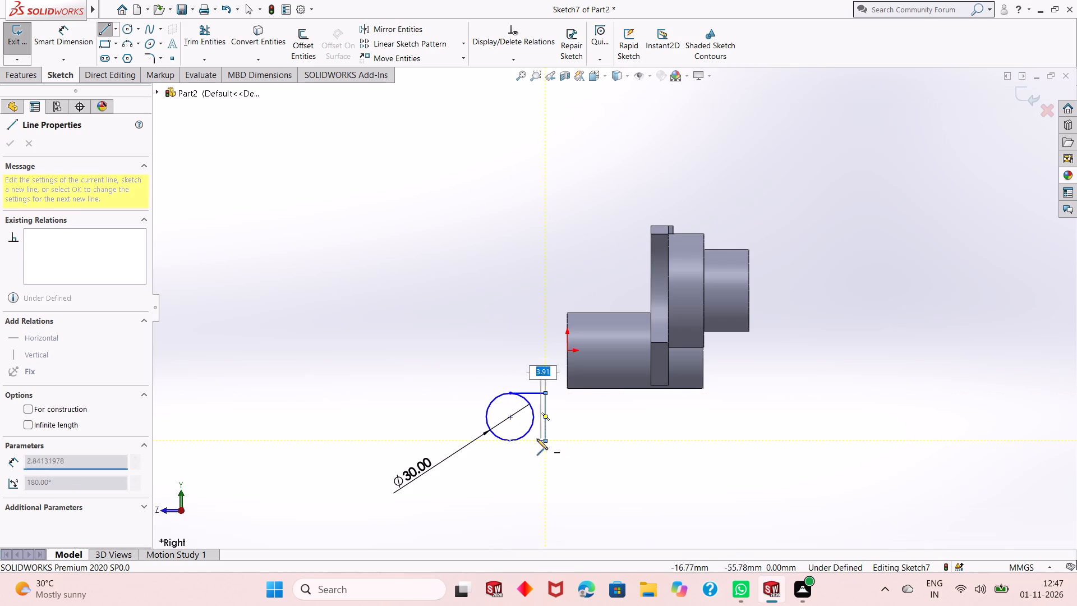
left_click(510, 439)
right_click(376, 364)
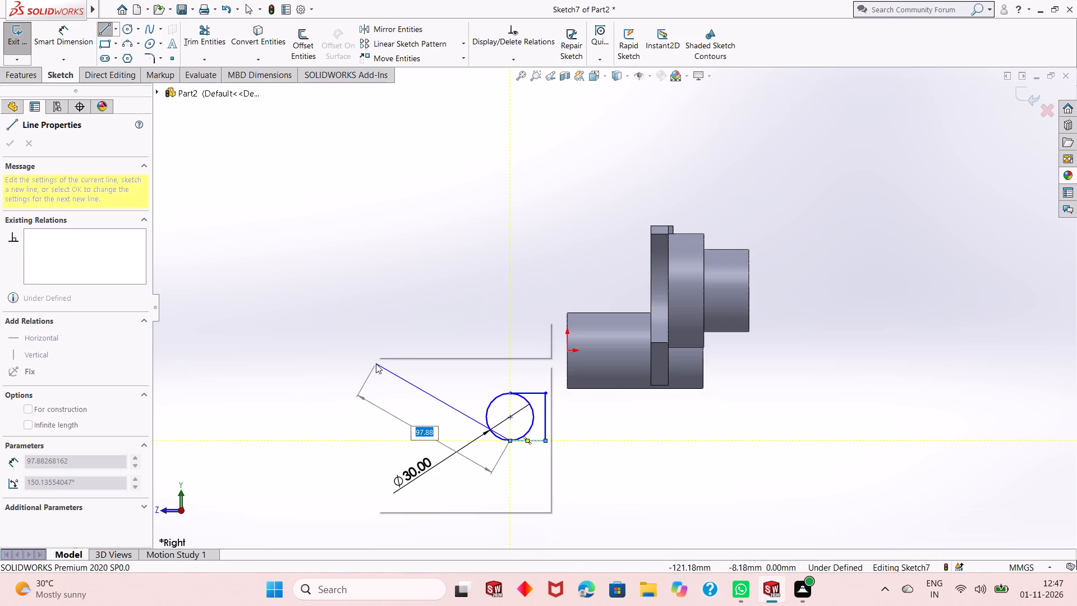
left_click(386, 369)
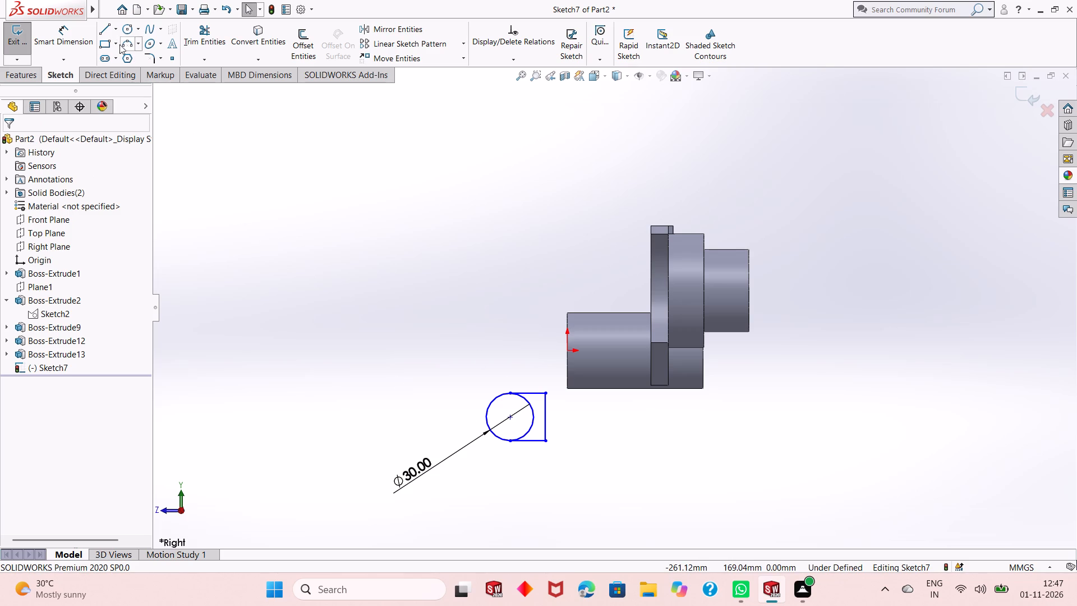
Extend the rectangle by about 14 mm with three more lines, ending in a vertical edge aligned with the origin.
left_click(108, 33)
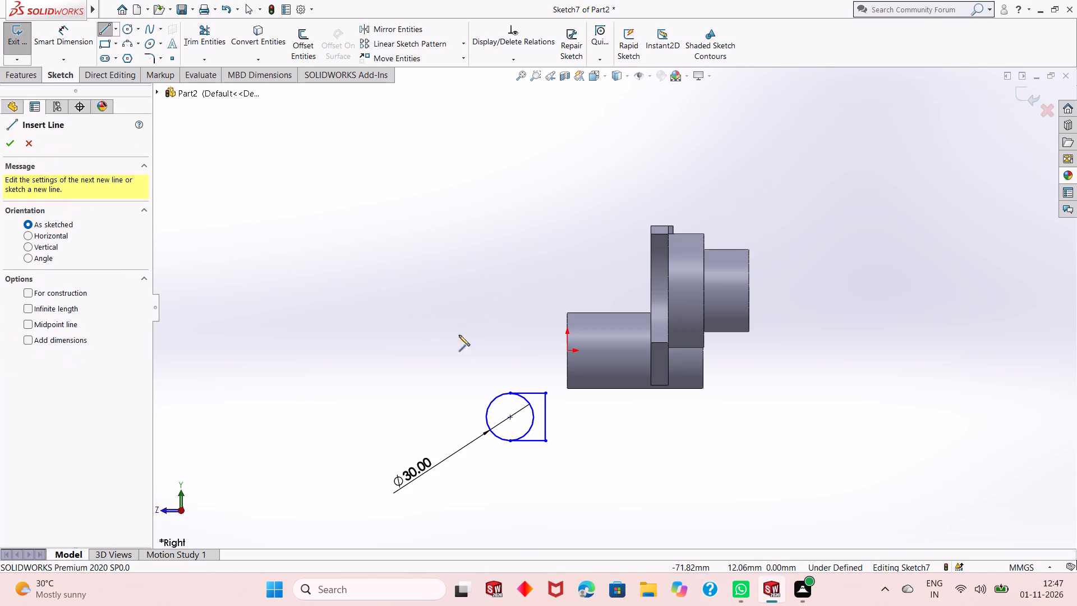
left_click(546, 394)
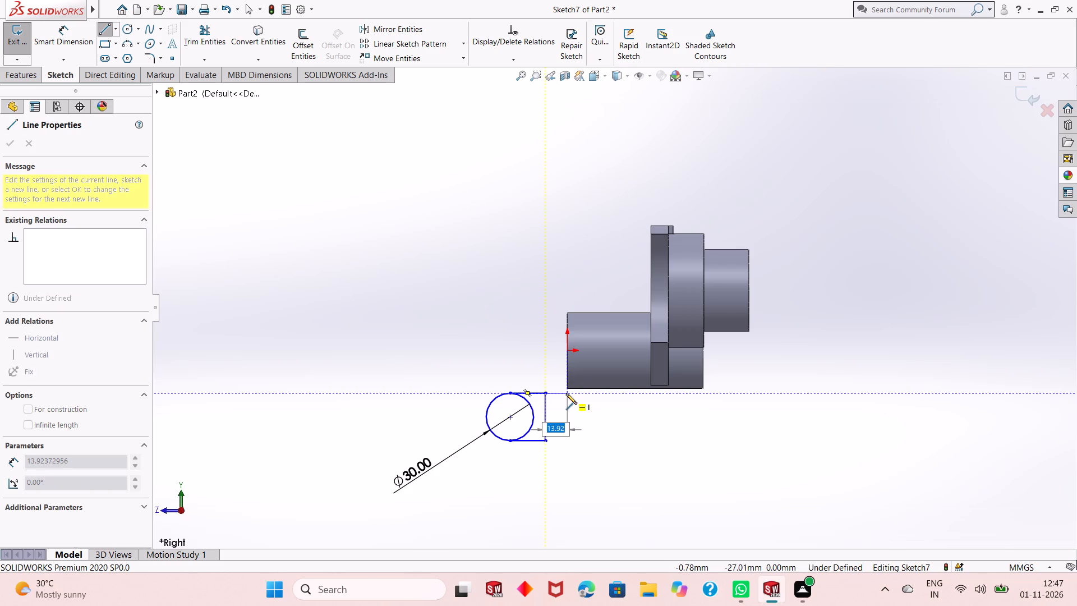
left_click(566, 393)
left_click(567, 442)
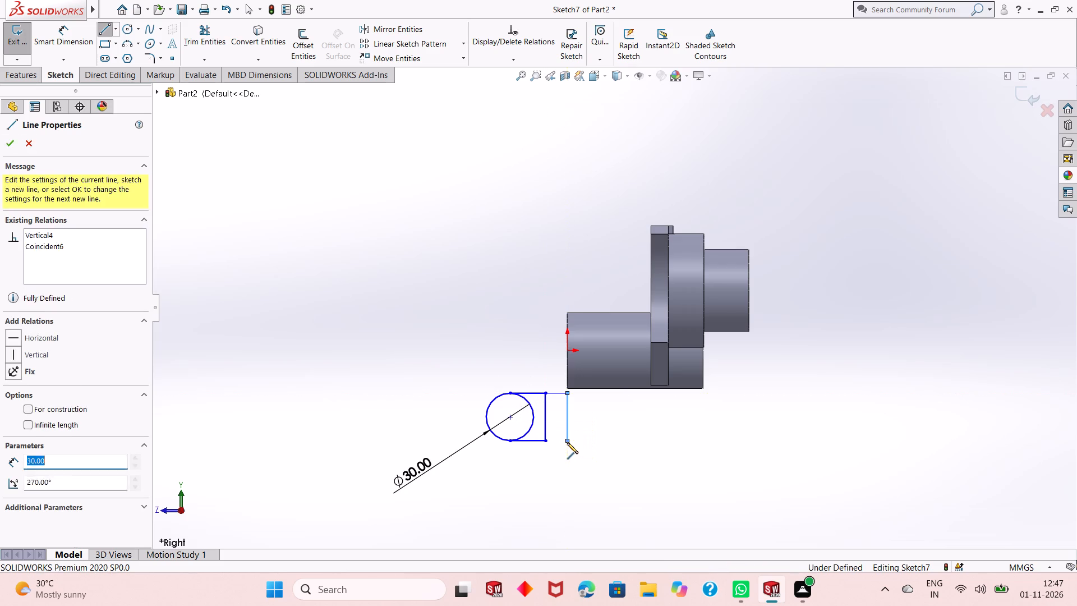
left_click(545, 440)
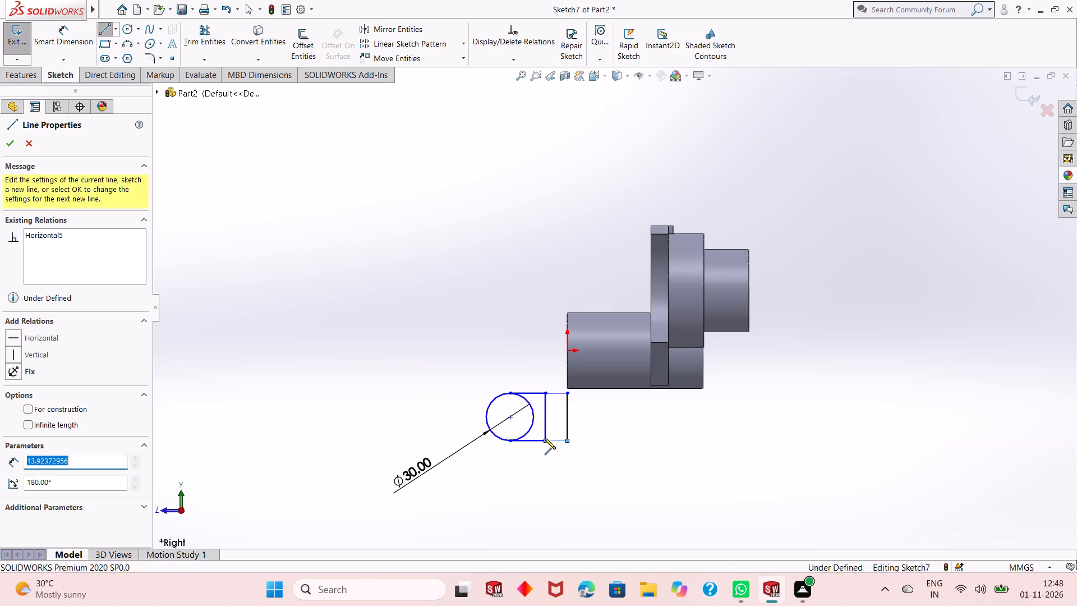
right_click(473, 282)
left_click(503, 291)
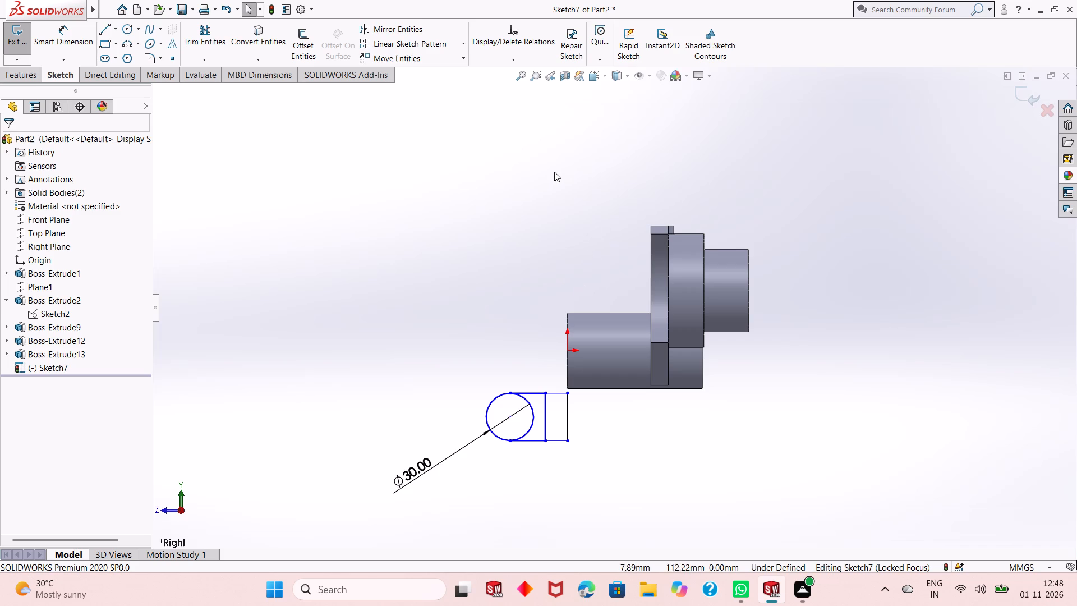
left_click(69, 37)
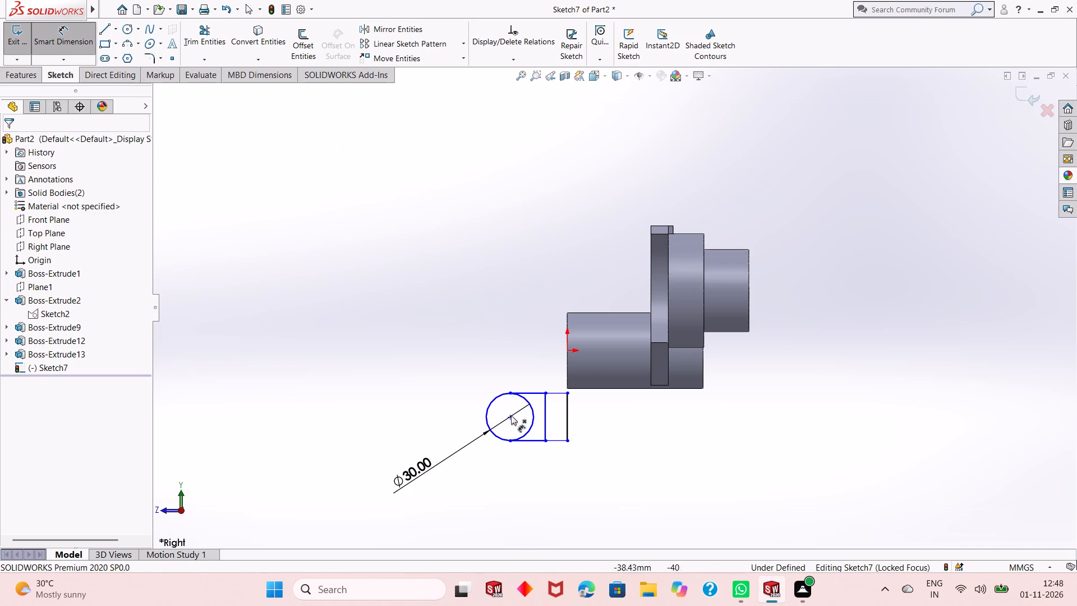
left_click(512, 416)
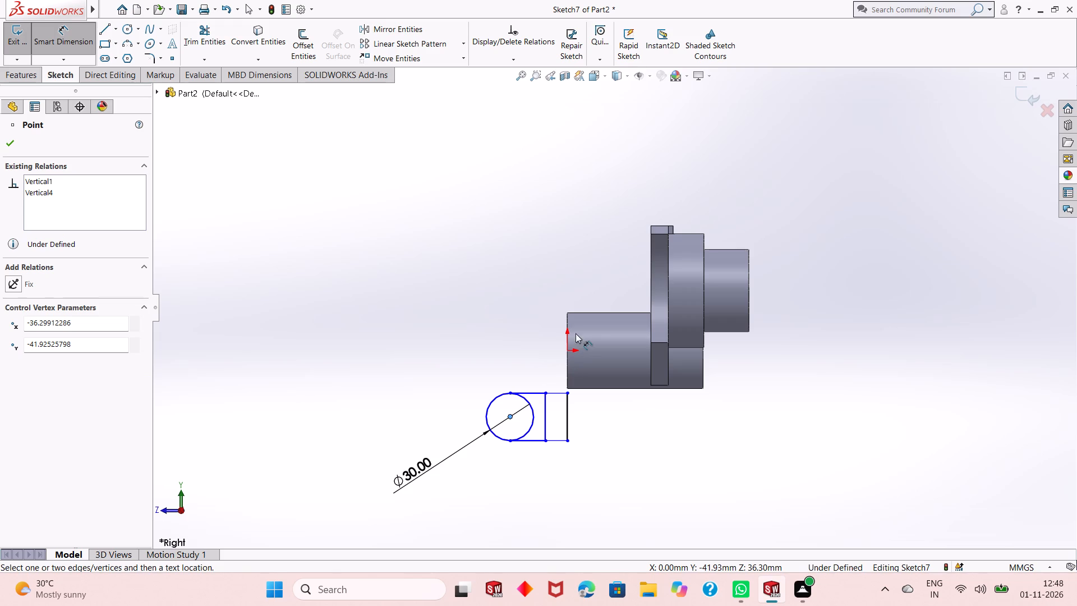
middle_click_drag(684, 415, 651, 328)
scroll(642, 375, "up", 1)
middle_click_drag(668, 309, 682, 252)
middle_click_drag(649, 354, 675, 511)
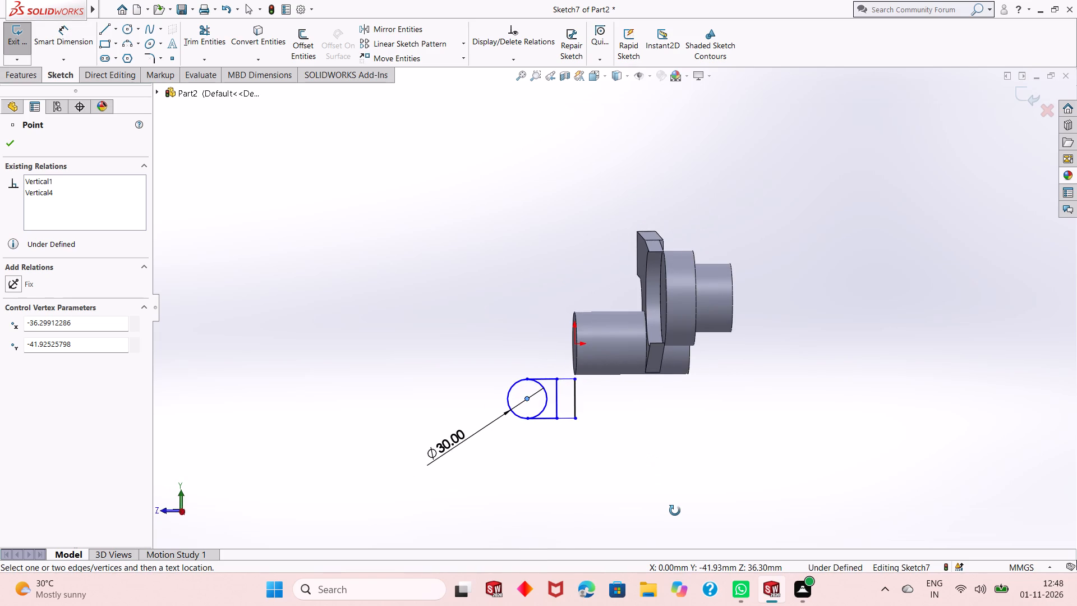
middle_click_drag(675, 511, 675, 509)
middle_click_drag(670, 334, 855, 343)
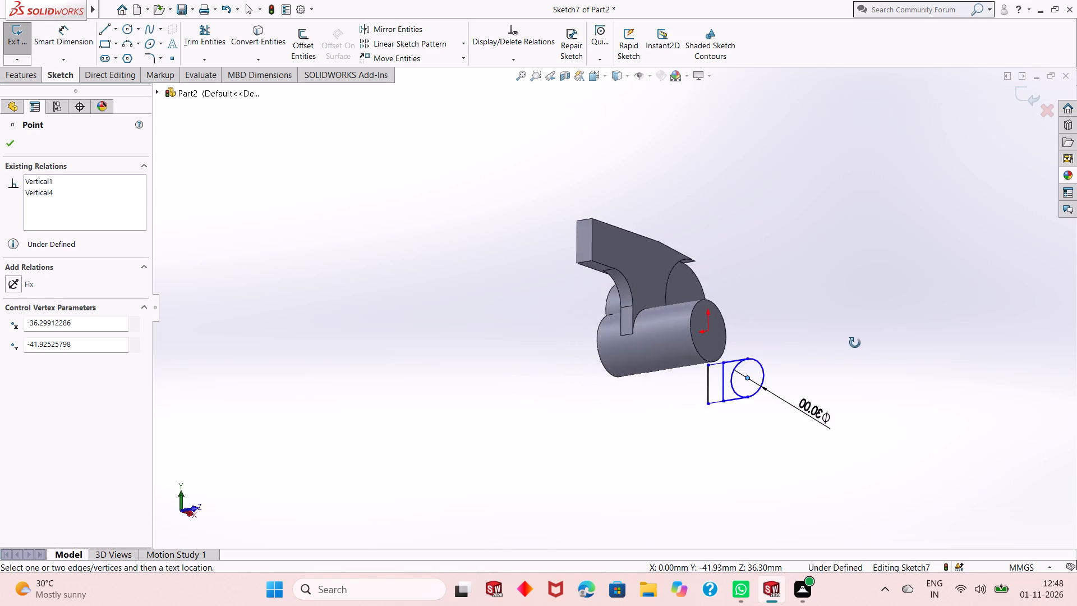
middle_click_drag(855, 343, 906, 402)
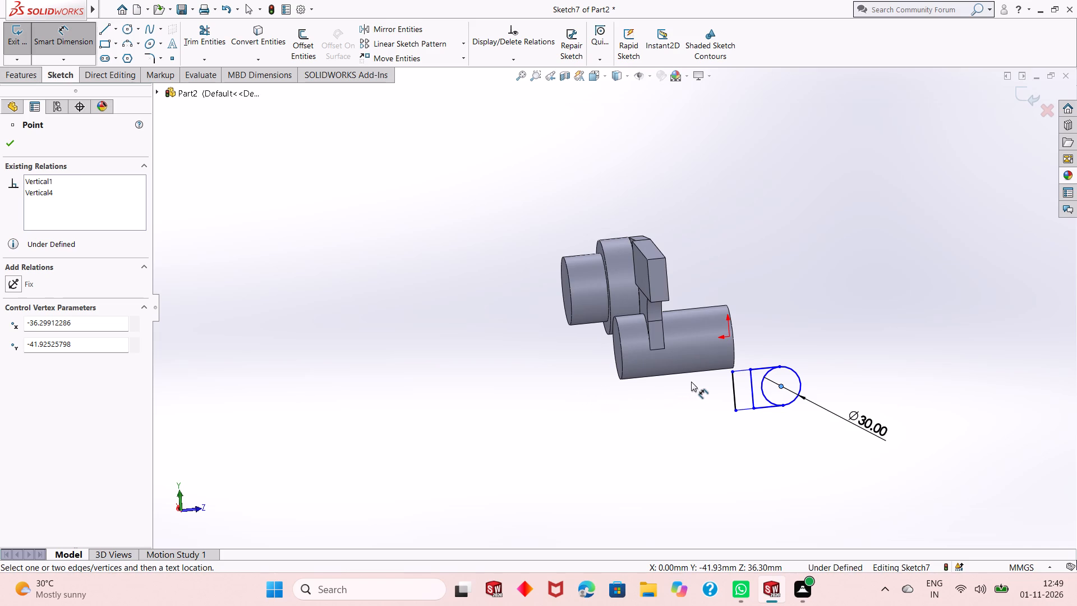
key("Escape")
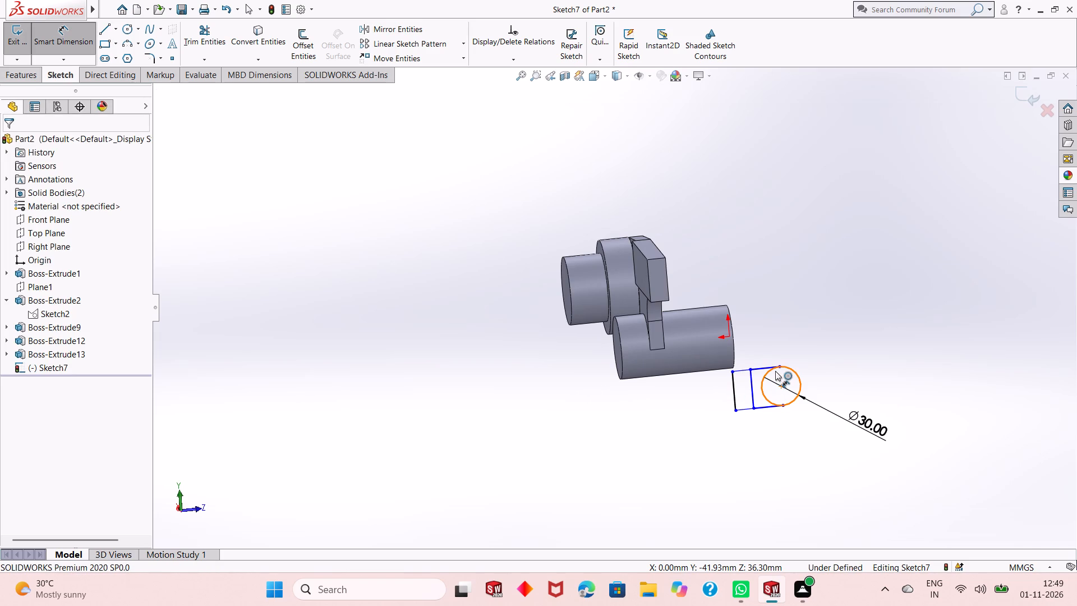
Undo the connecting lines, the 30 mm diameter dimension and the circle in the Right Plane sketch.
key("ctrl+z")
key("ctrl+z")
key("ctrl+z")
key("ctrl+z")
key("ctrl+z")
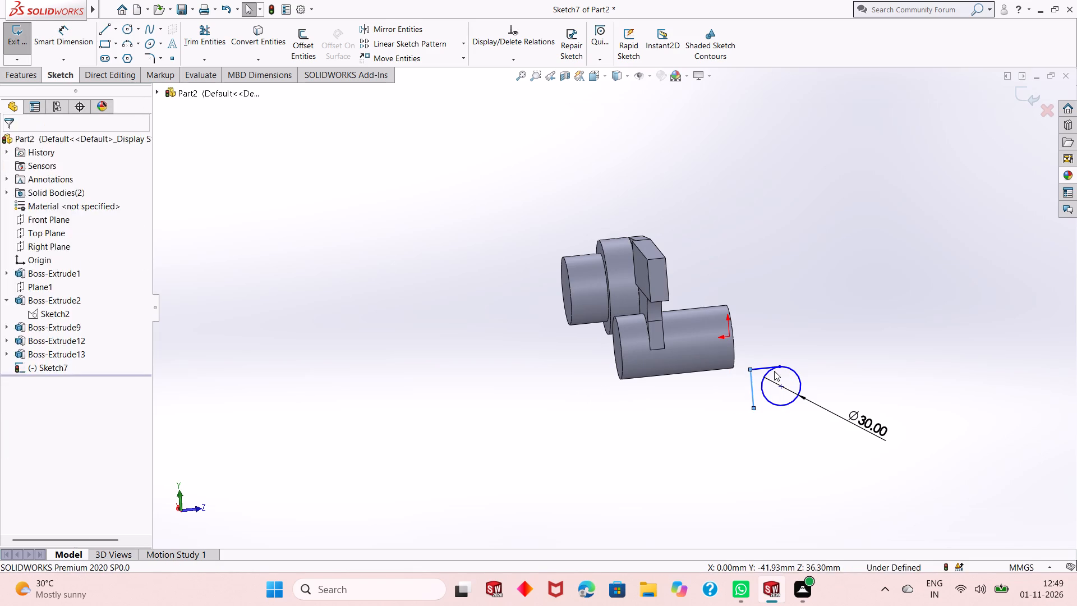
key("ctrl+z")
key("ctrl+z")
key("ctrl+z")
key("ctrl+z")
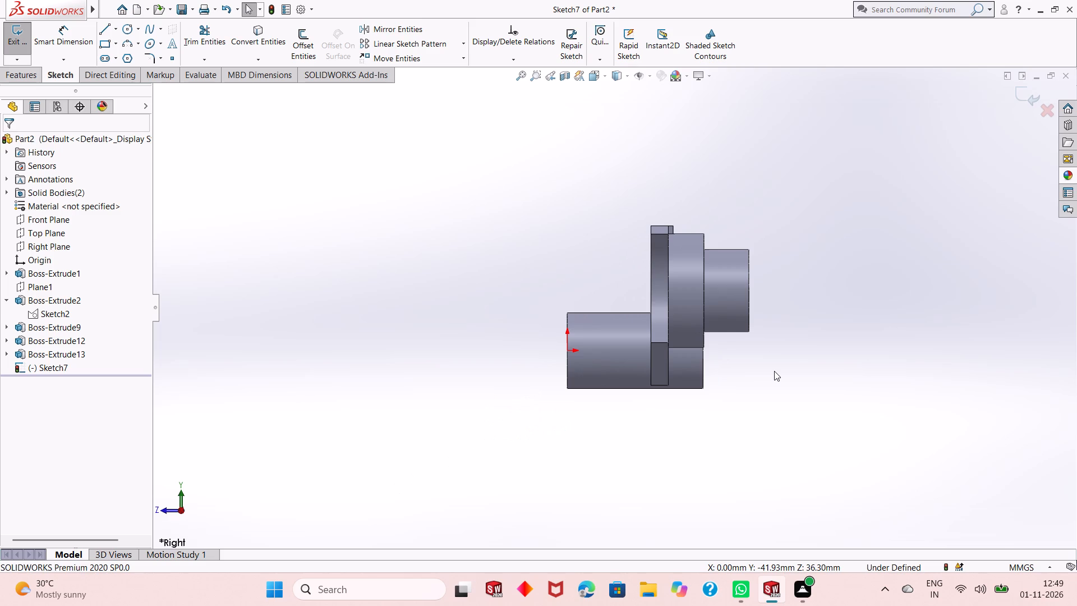
View the sketch square-on from the opposite side and draw a circle about 29 mm in diameter below the 52 mm boss's outer end.
key("ctrl+8")
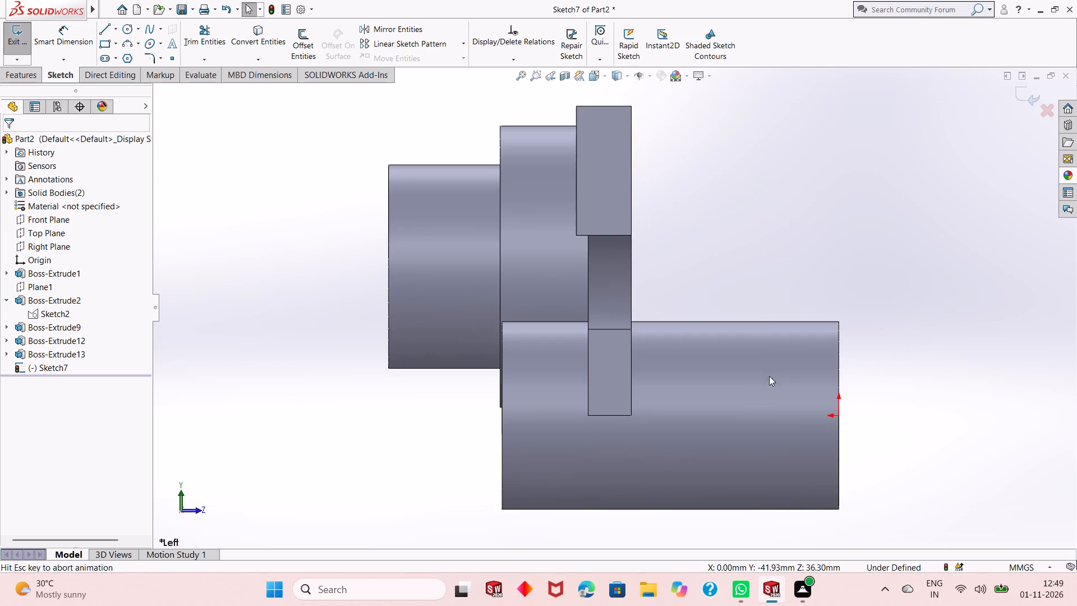
scroll(468, 386, "up", 6)
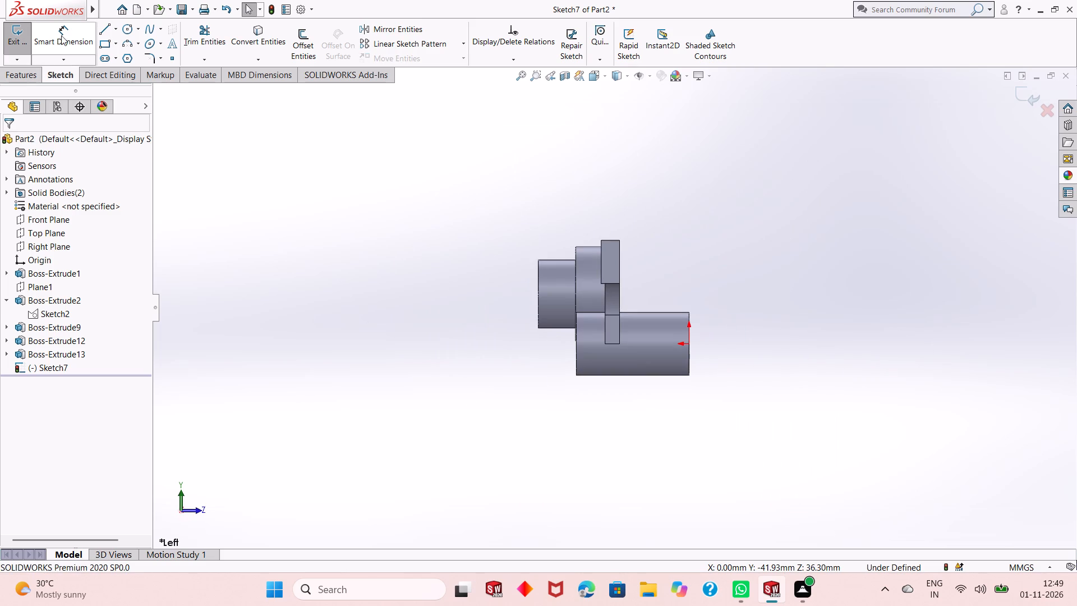
left_click(130, 25)
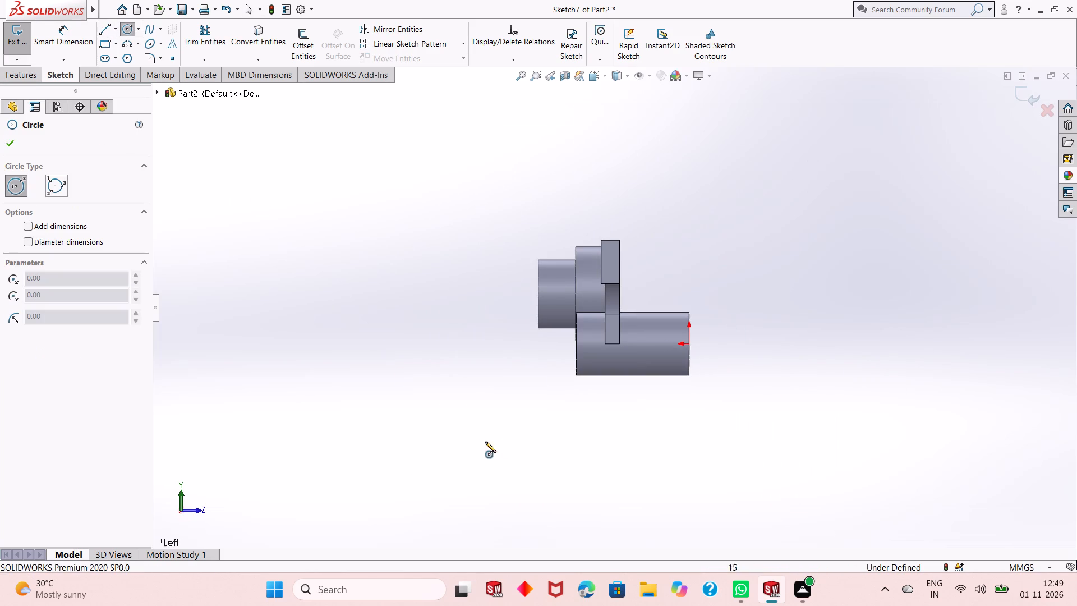
left_click(528, 401)
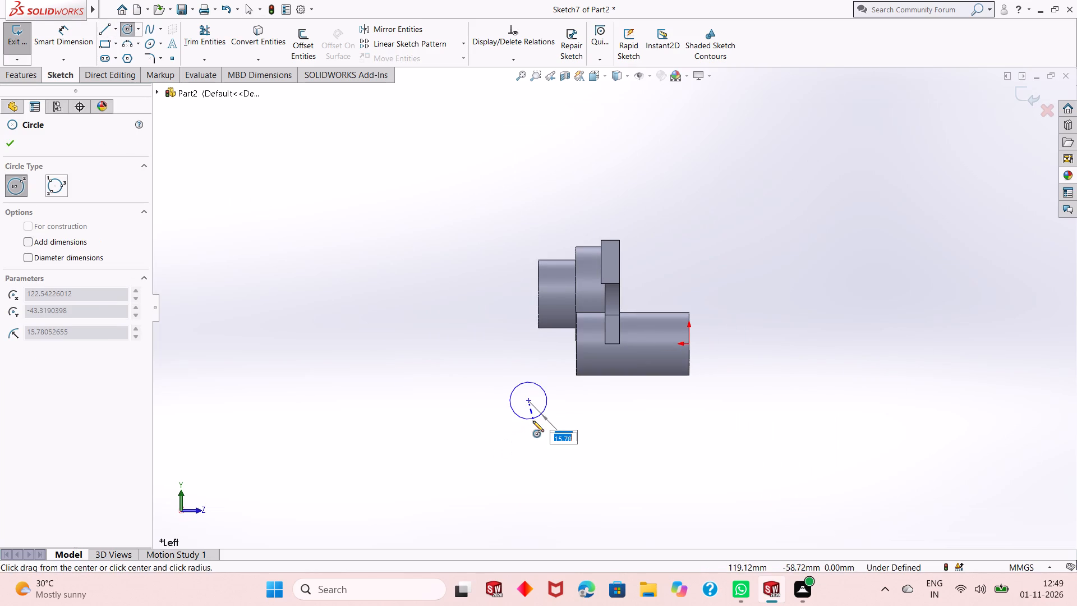
left_click(532, 419)
right_click(300, 222)
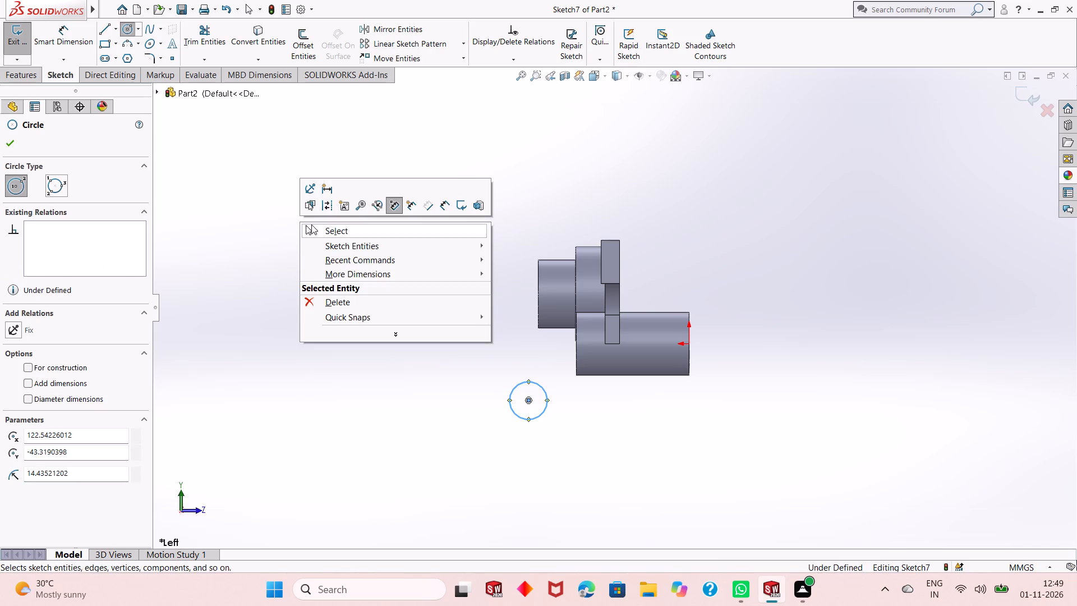
left_click(315, 227)
Dimension the circle's centre 59 mm vertically from the lower edge of the 52 mm boss.
left_click(53, 34)
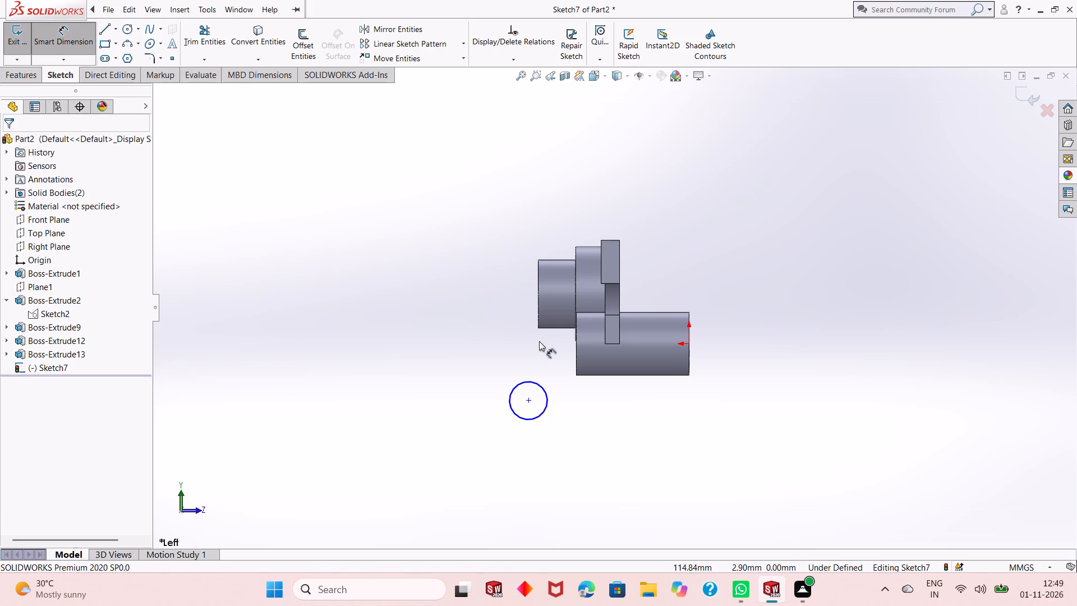
left_click(552, 328)
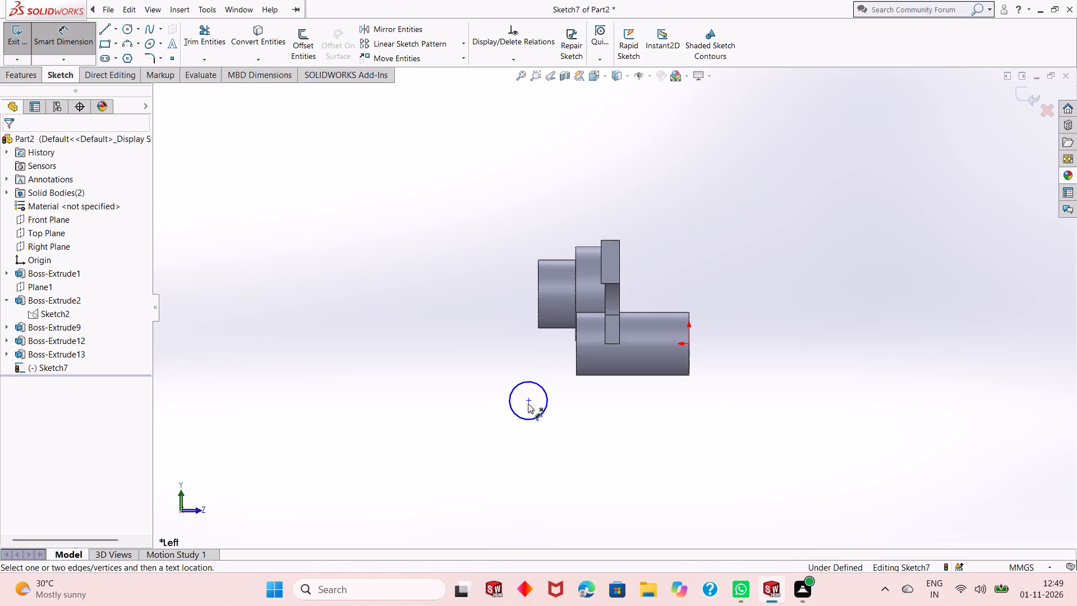
left_click(528, 403)
left_click(556, 328)
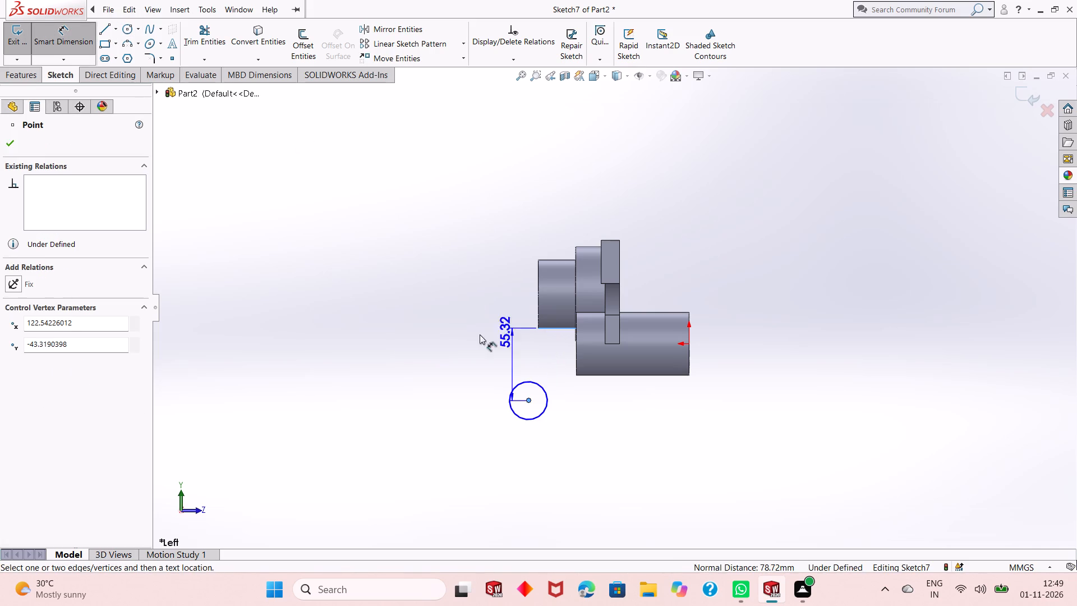
left_click(402, 334)
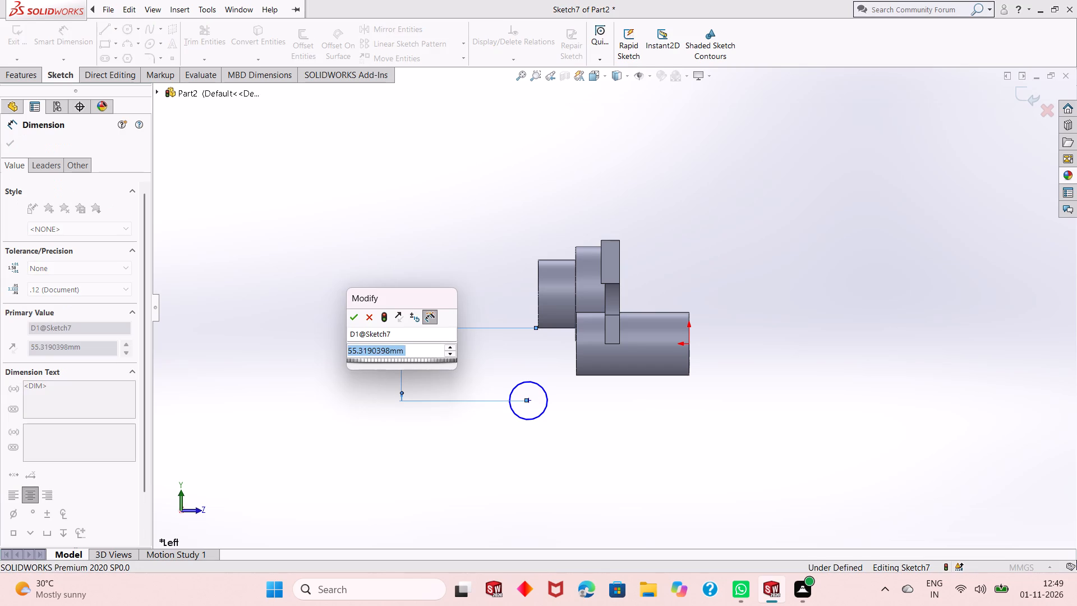
type("59")
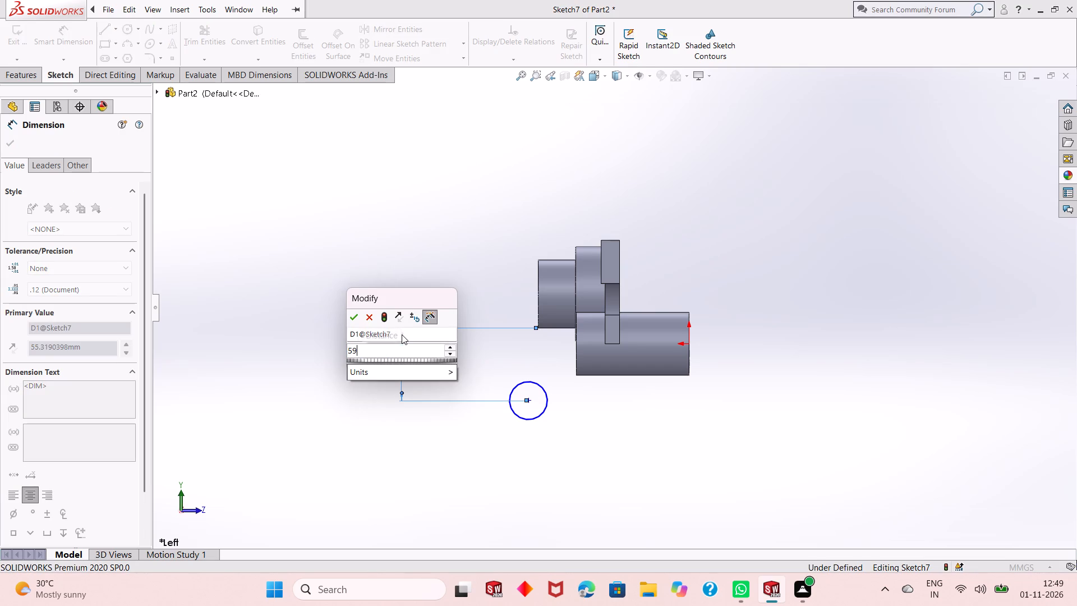
key("Return")
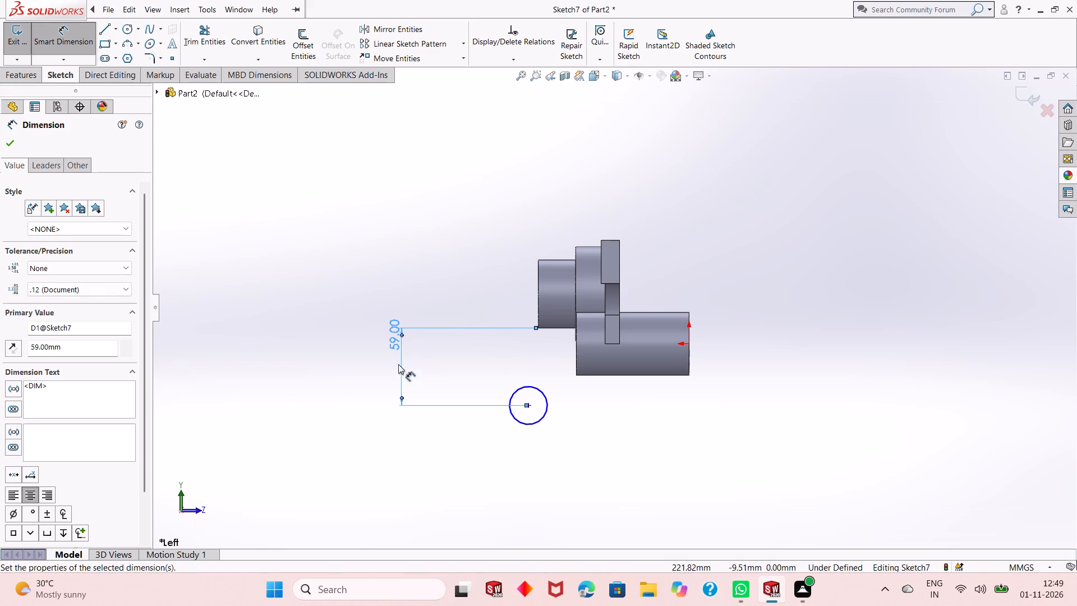
Dimension the circle below the 52 mm boss to a diameter of 28 mm.
left_click(524, 424)
left_click(453, 485)
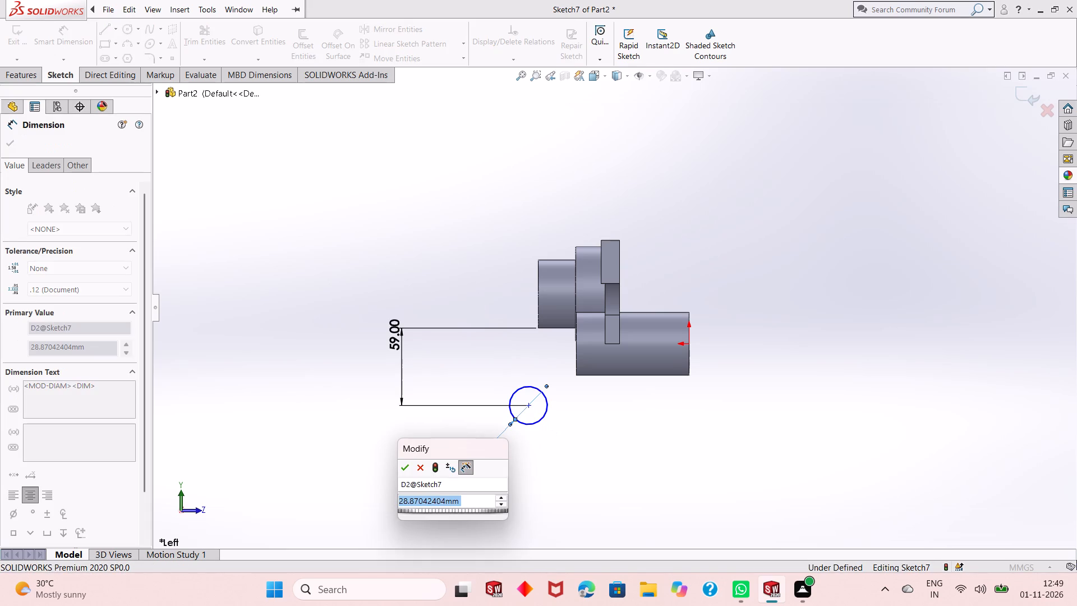
key("2")
key("8")
key("Return")
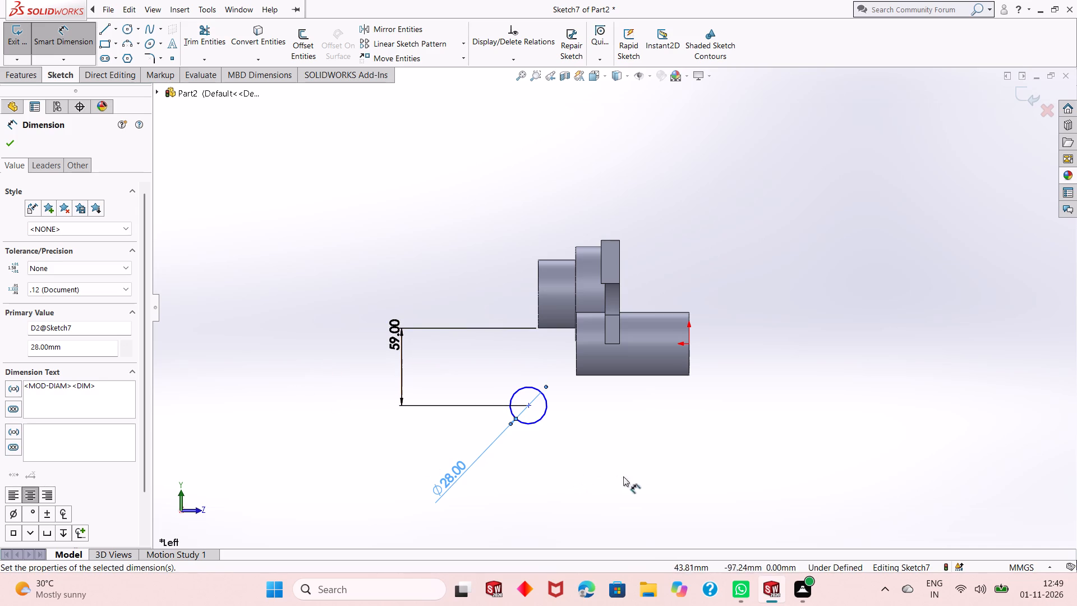
Dimension the circle's centre 120 mm horizontally from the 48 mm cylinder's end face at the origin.
left_click(530, 408)
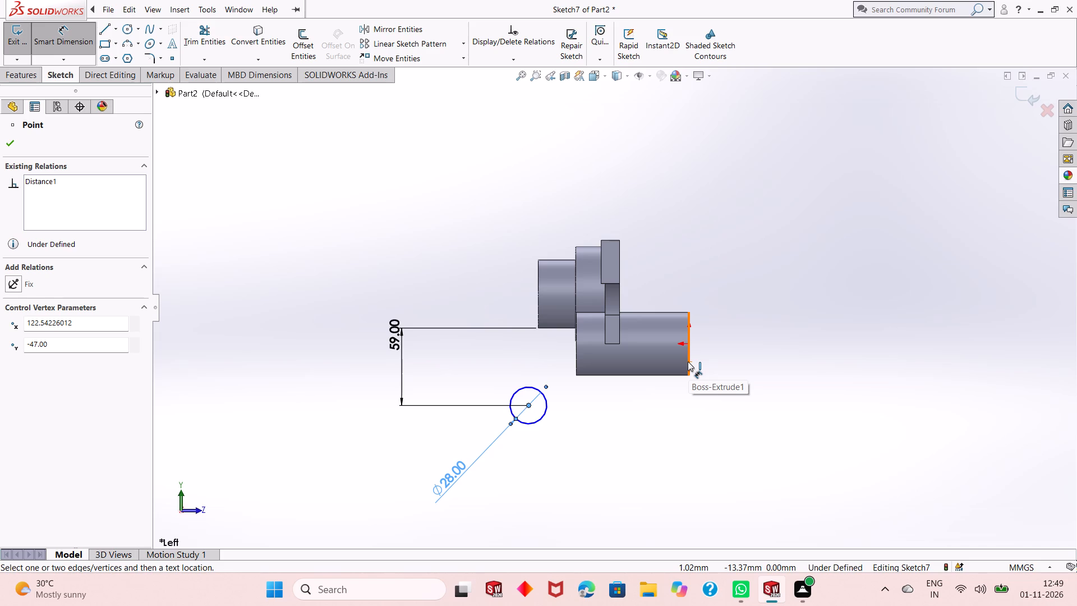
left_click(688, 361)
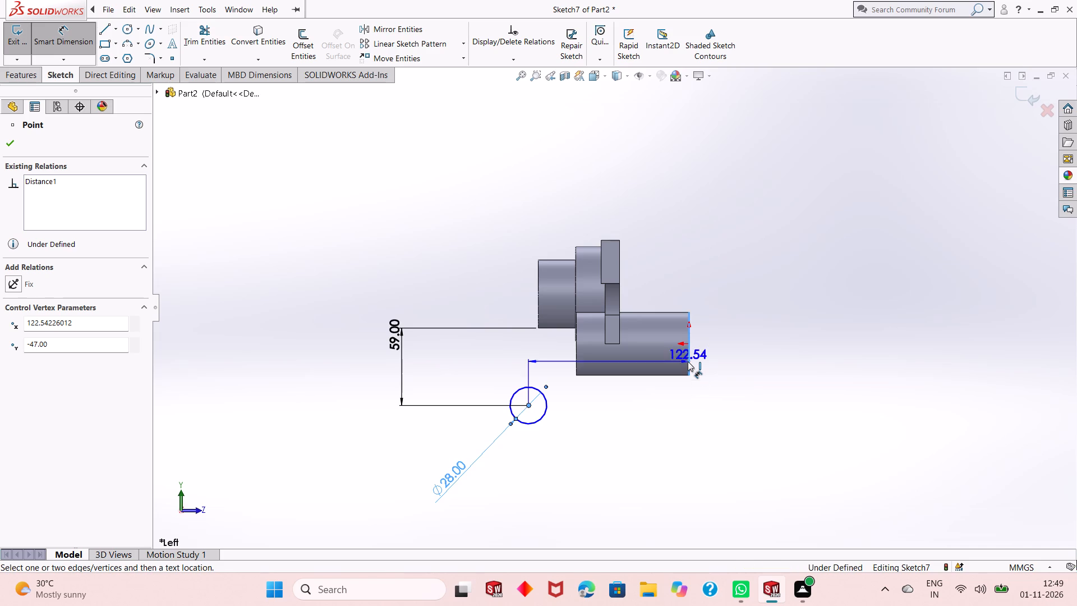
left_click(680, 510)
type("120")
key("Return")
scroll(537, 414, "up", 2)
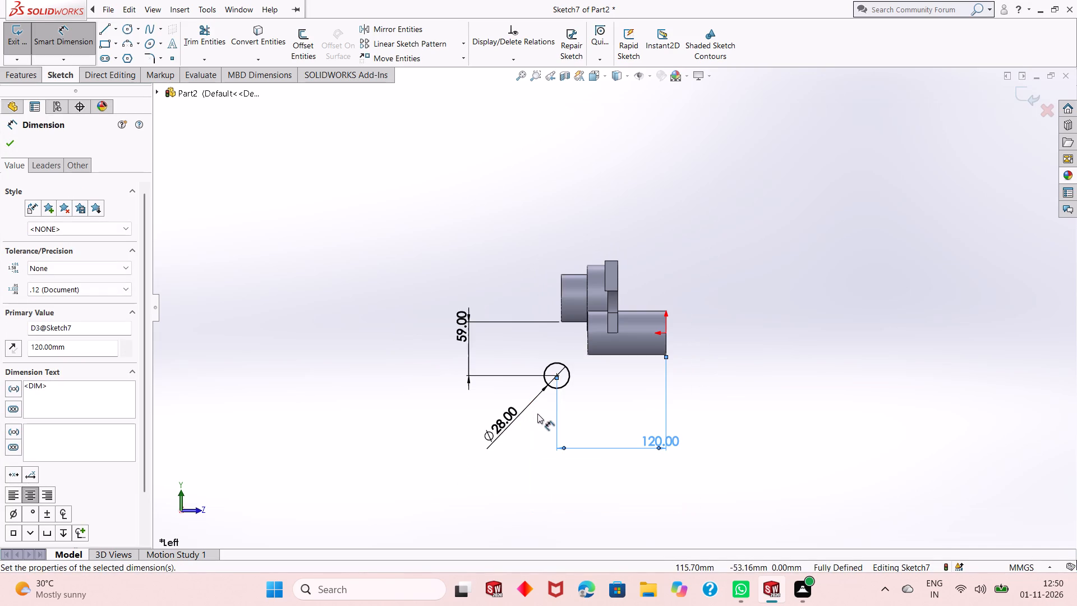
scroll(547, 388, "down", 1)
scroll(595, 366, "down", 1)
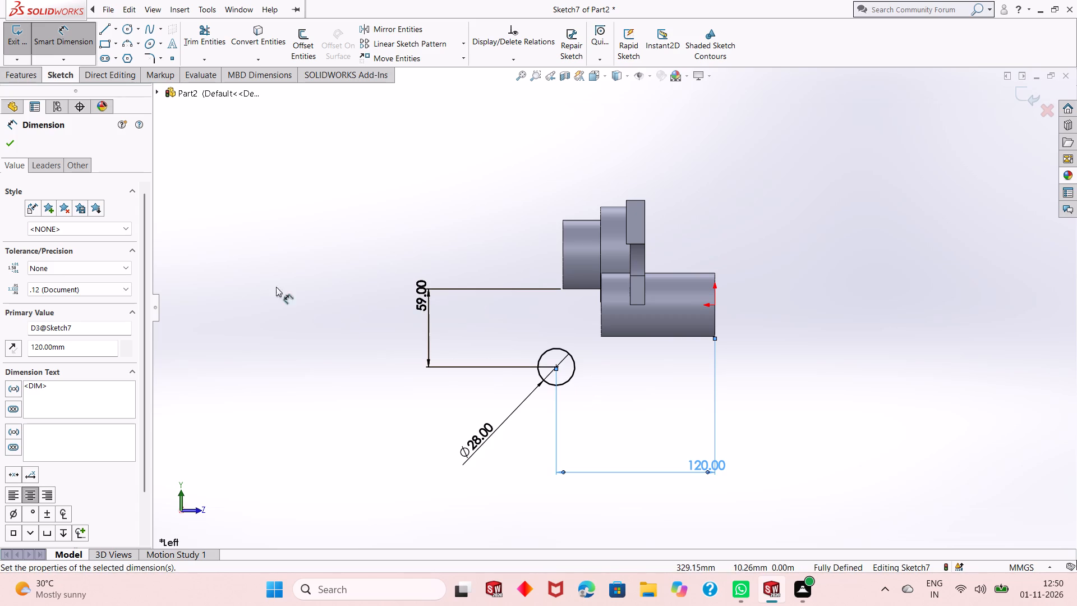
Draw a 21 mm horizontal line from the circle's top point towards the cylinder, a vertical line down, and a horizontal line back to the circle's bottom point.
left_click(103, 24)
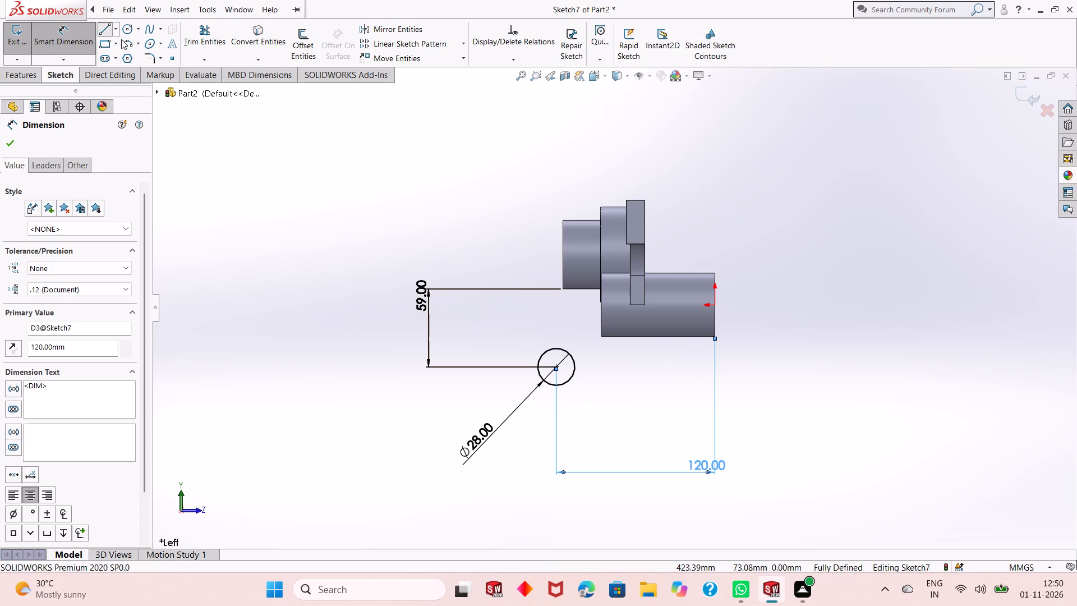
scroll(559, 377, "down", 2)
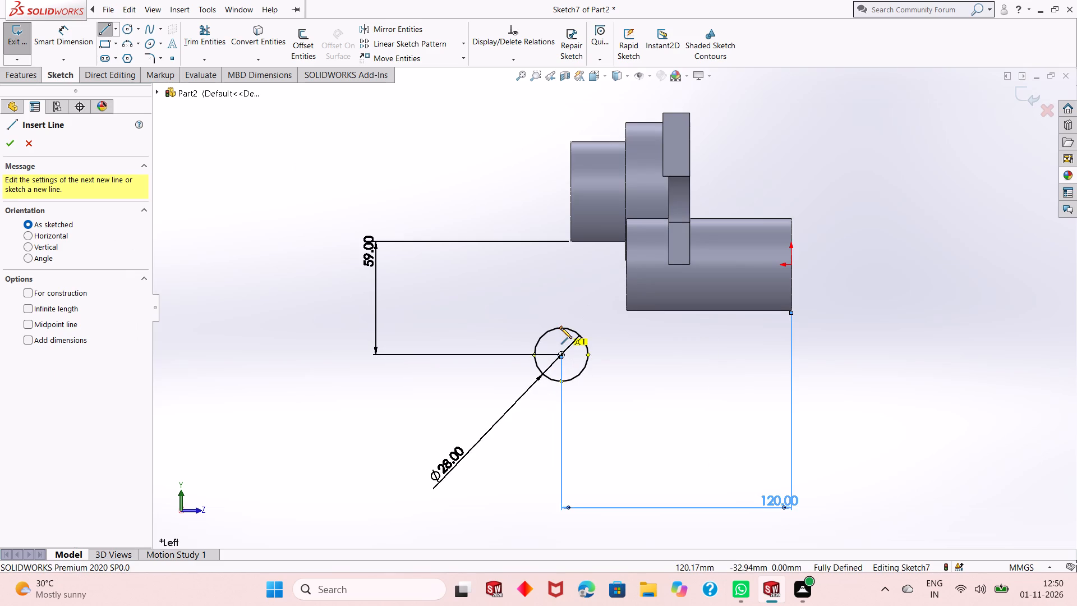
left_click(561, 328)
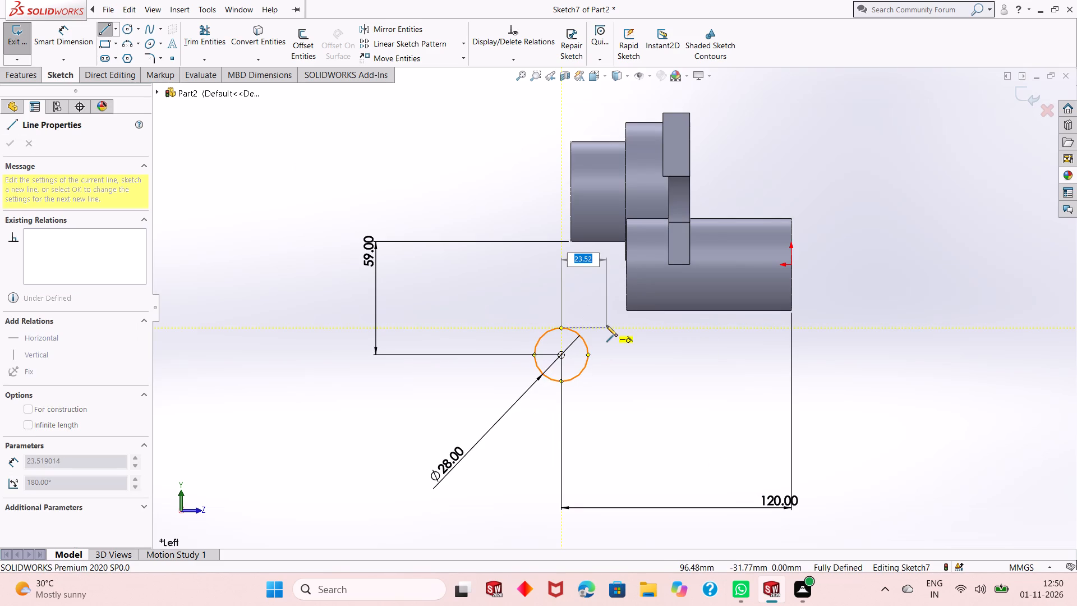
type("21")
key("Return")
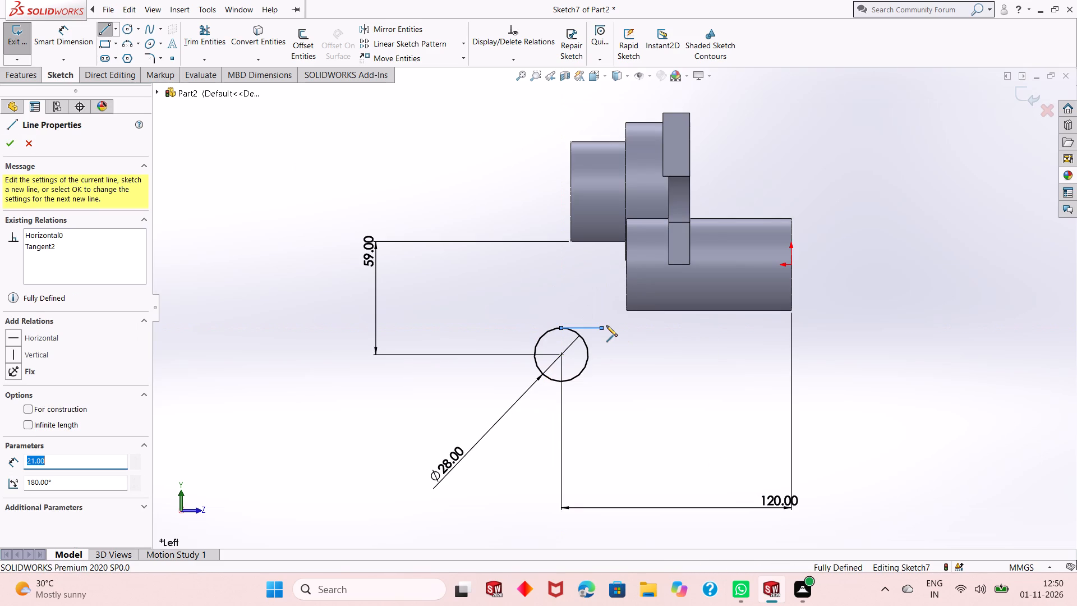
left_click(601, 381)
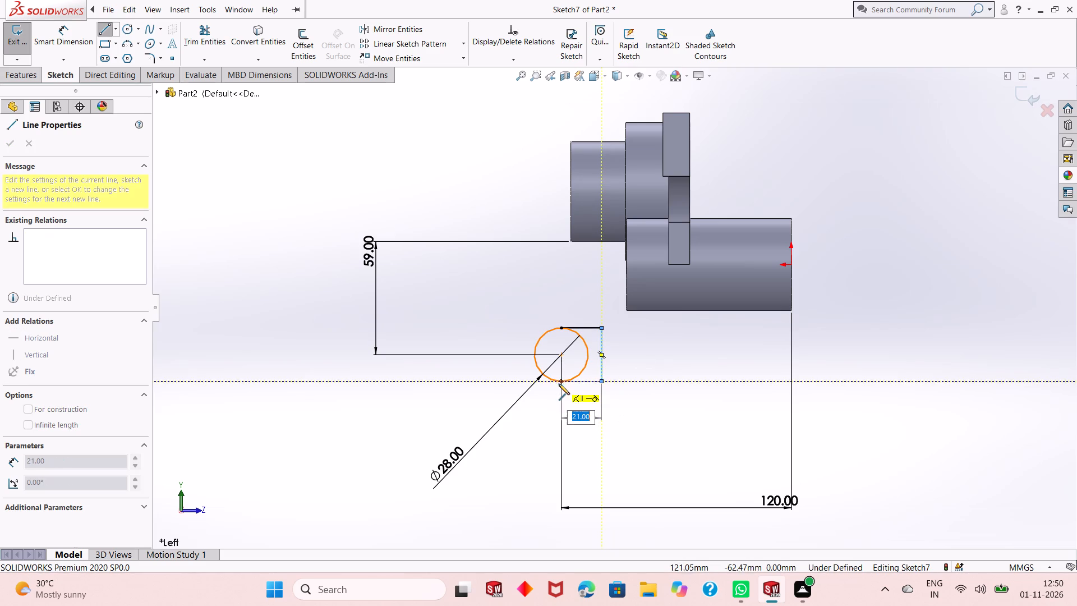
left_click(559, 382)
right_click(393, 396)
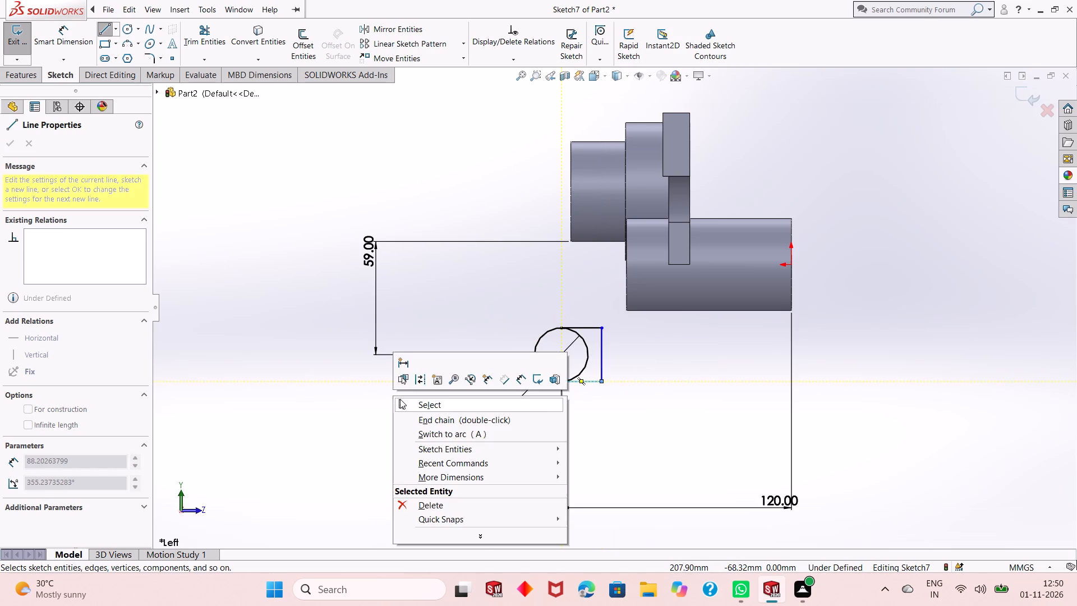
left_click(406, 401)
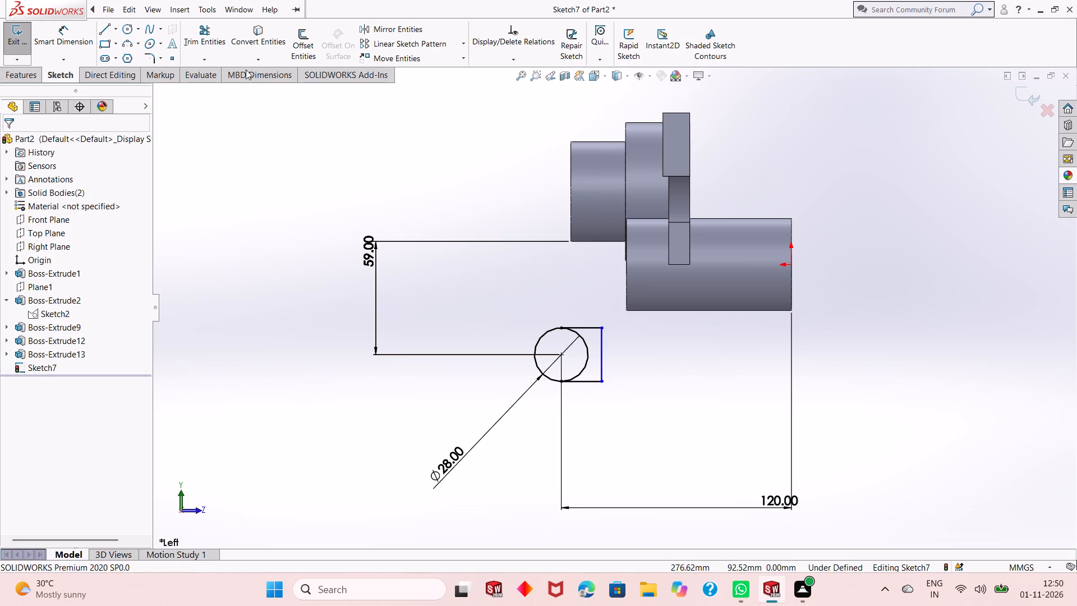
Trim away the half of the circle that lies inside the three connected lines.
left_click(221, 44)
left_click(582, 341)
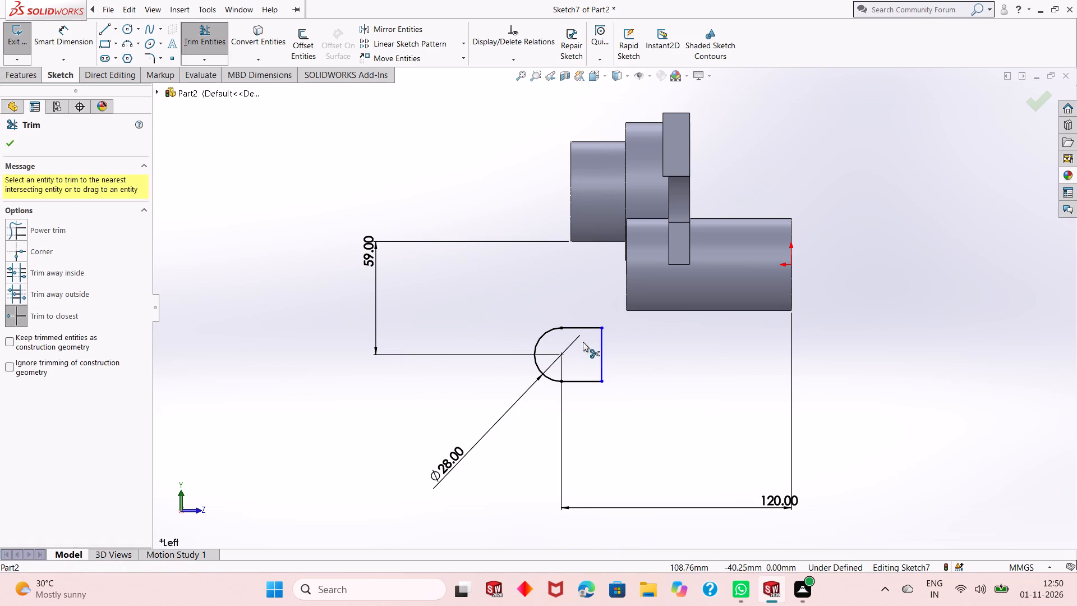
right_click(242, 278)
left_click(269, 320)
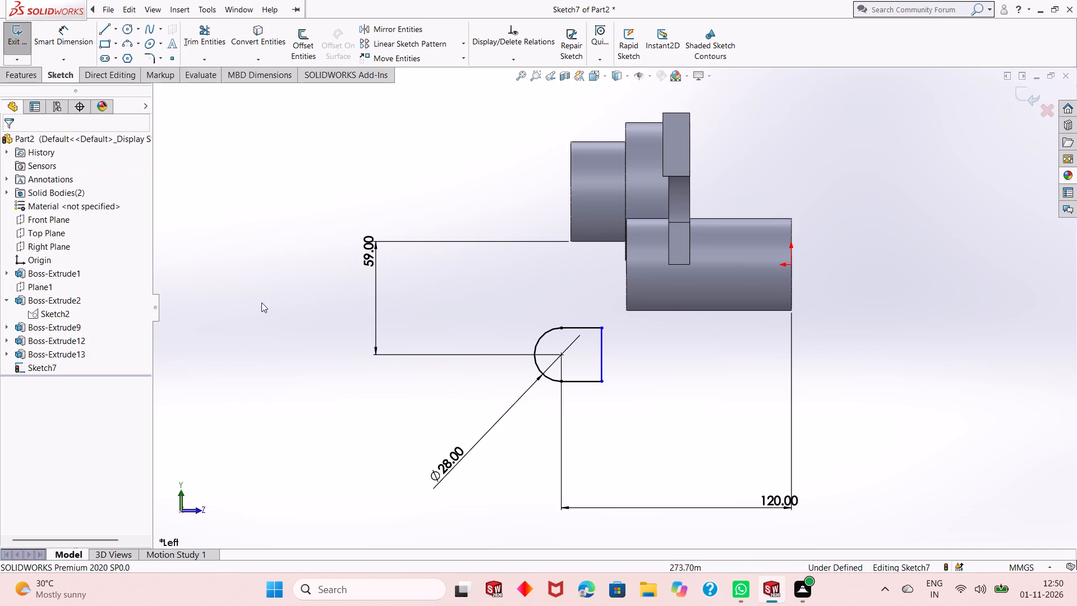
Dimension the profile's lower horizontal line at 21 mm and move the dimension text clear of the profile.
left_click(85, 39)
left_click(584, 382)
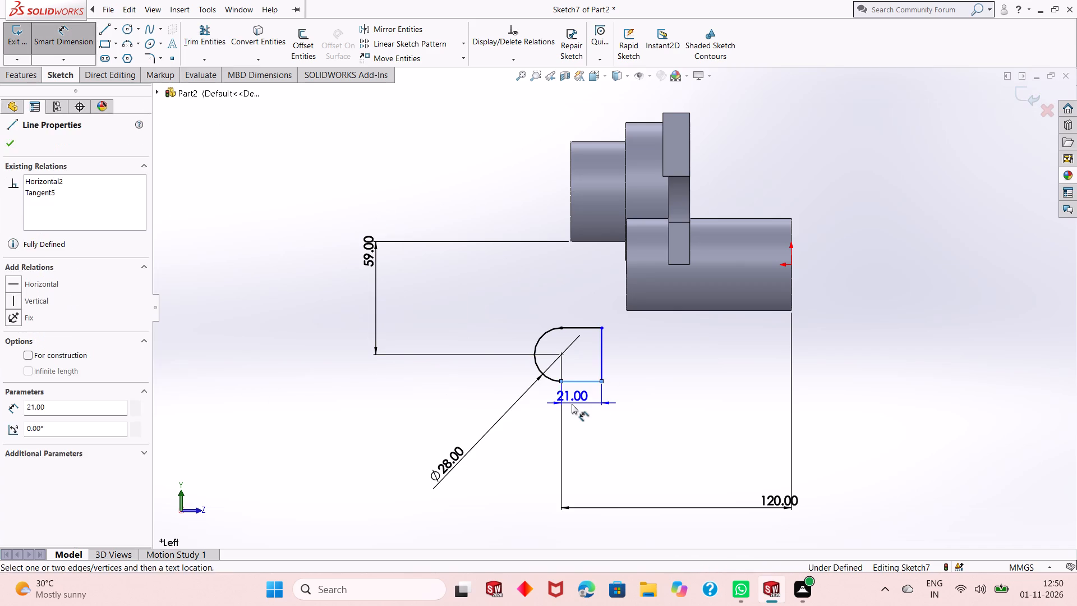
left_click(572, 404)
key("Return")
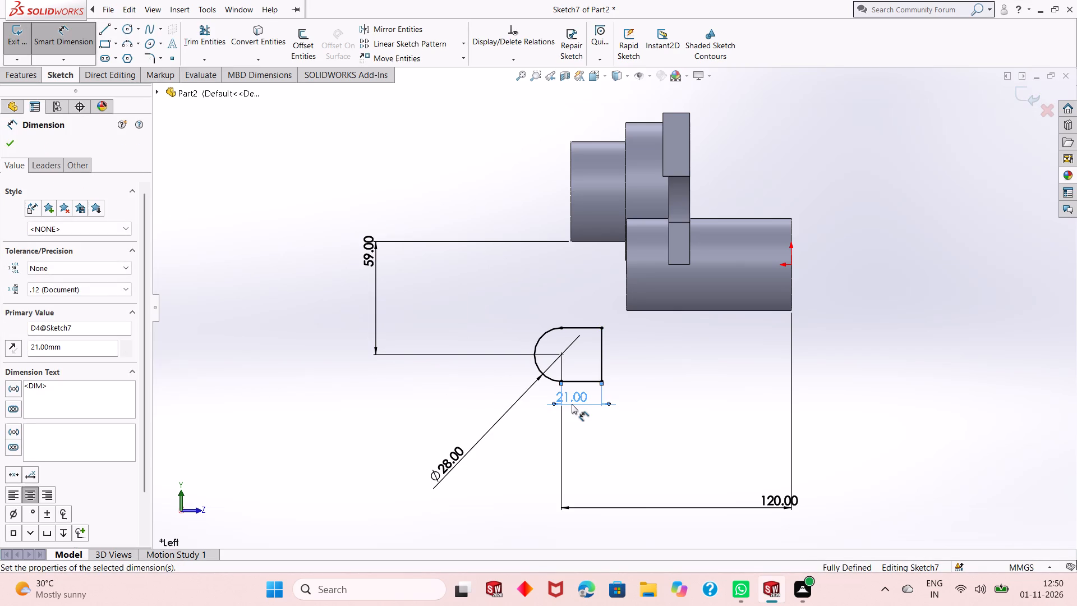
right_click(287, 287)
left_click(309, 323)
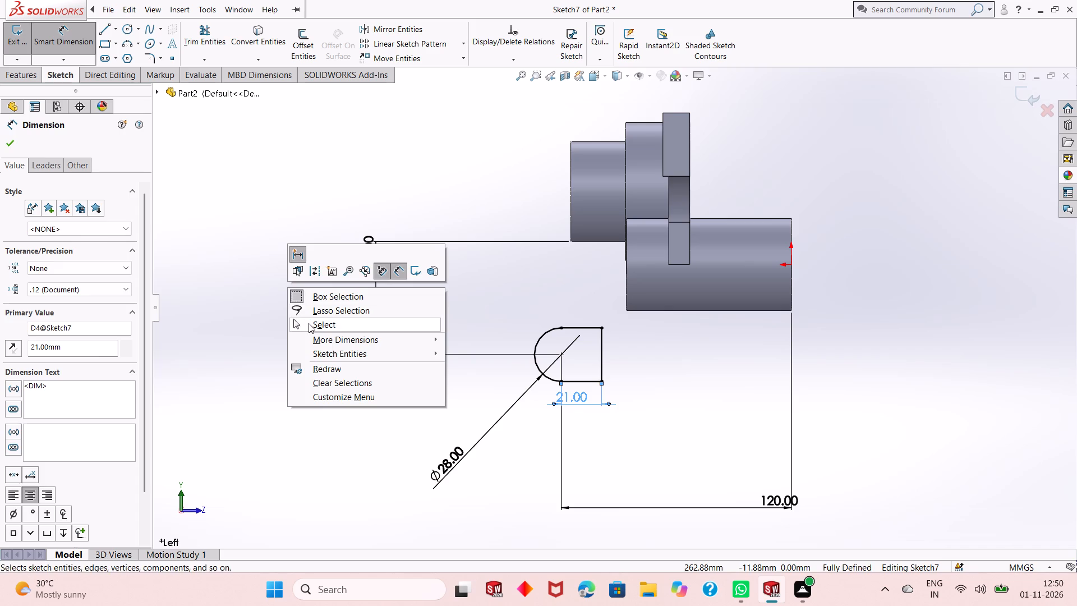
scroll(590, 408, "up", 1)
scroll(561, 359, "up", 1)
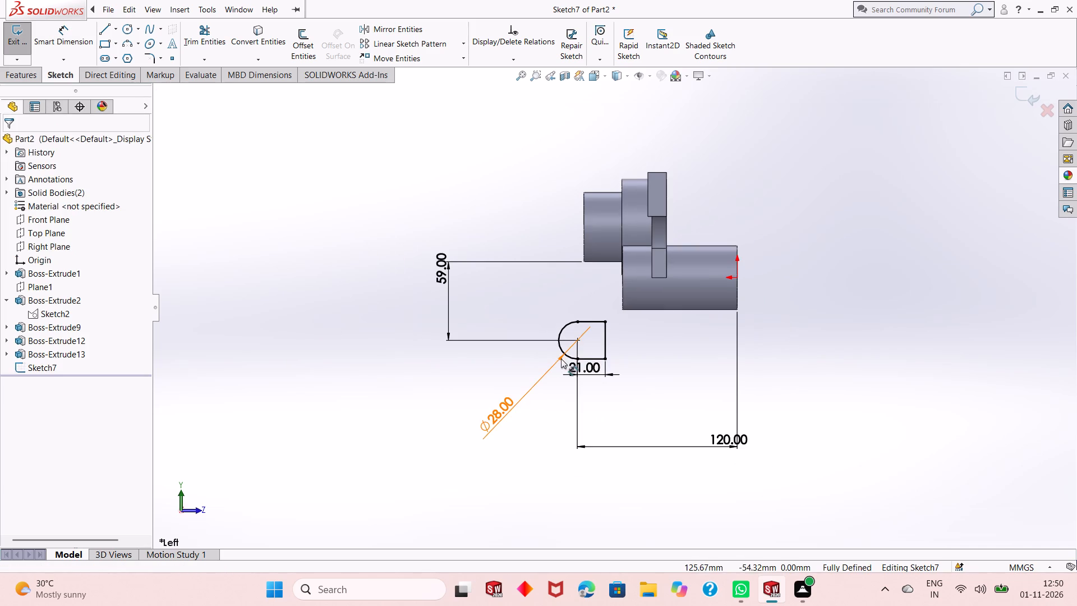
scroll(569, 340, "down", 1)
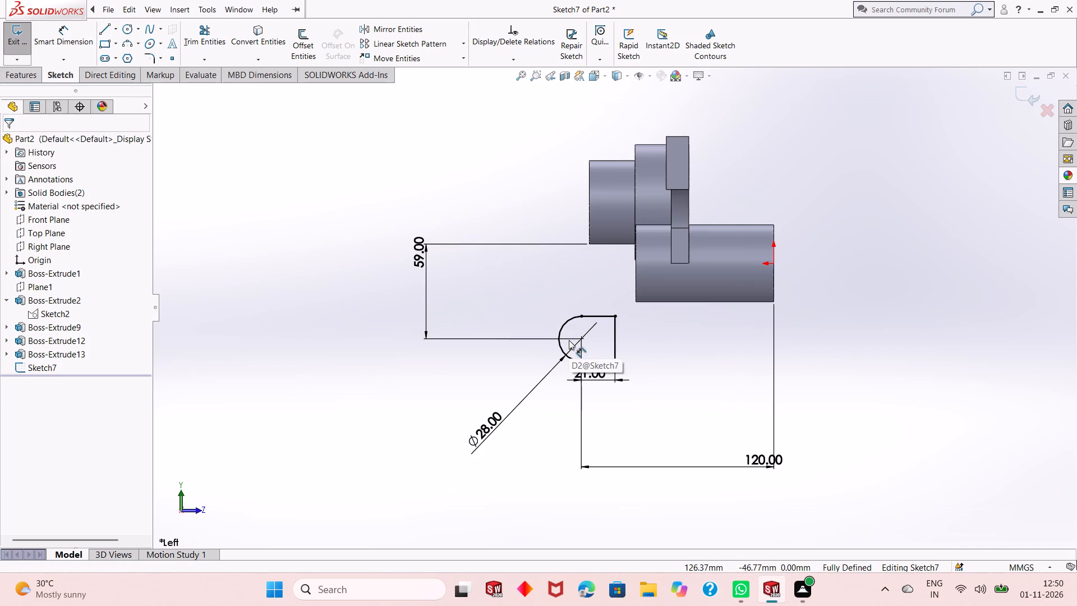
scroll(555, 394, "up", 1)
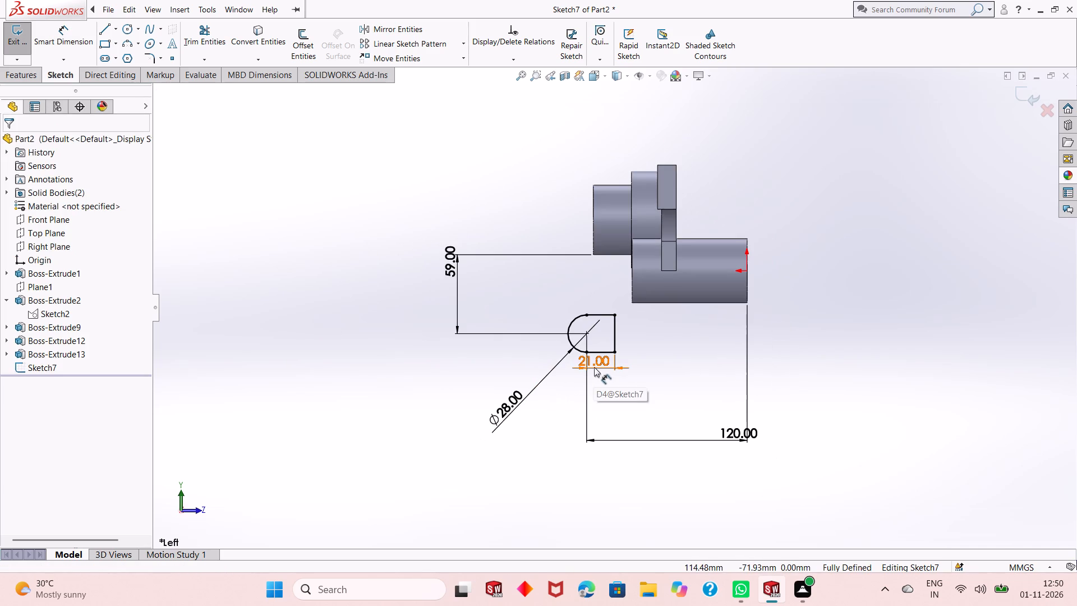
left_click_drag(594, 367, 572, 375)
left_click(468, 373)
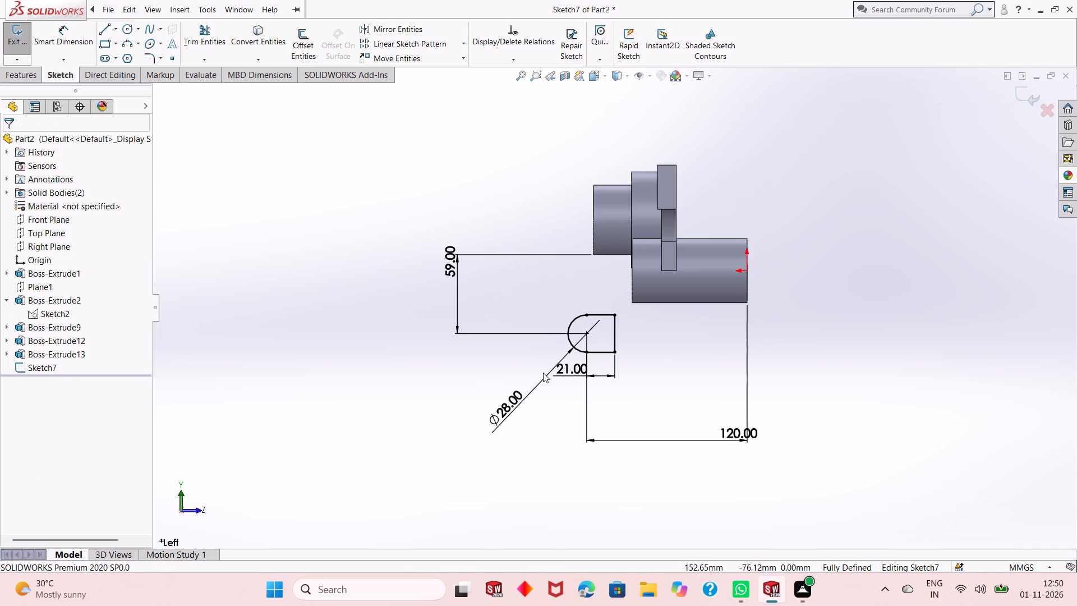
Draw a 13 mm horizontal line from the profile's upper straight-side corner, followed by a 9 mm vertical line up to the 48 mm cylinder's lower corner.
scroll(609, 296, "down", 2)
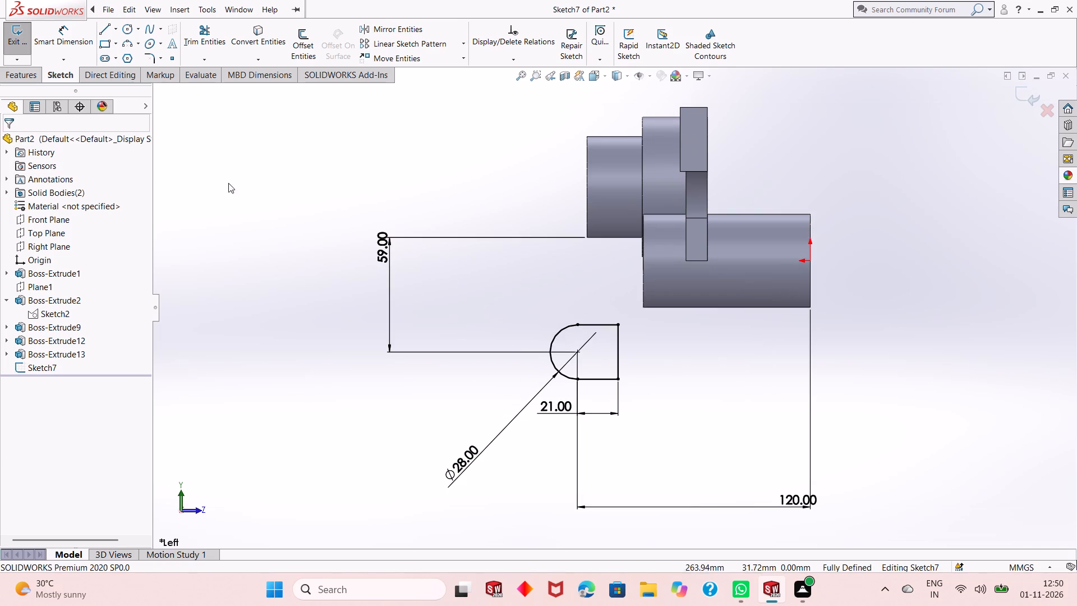
left_click(108, 33)
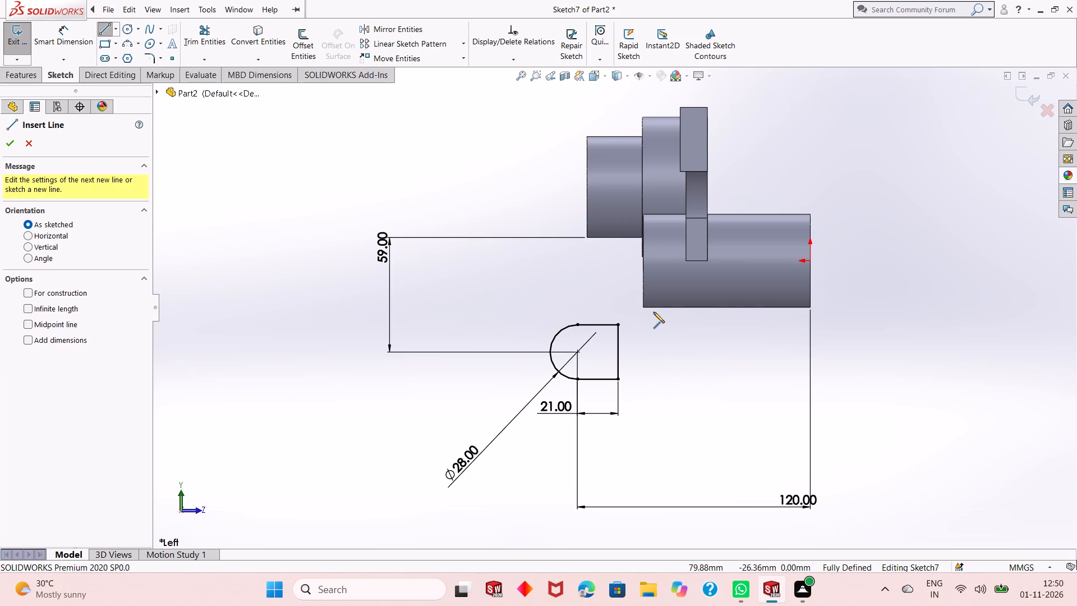
left_click(617, 324)
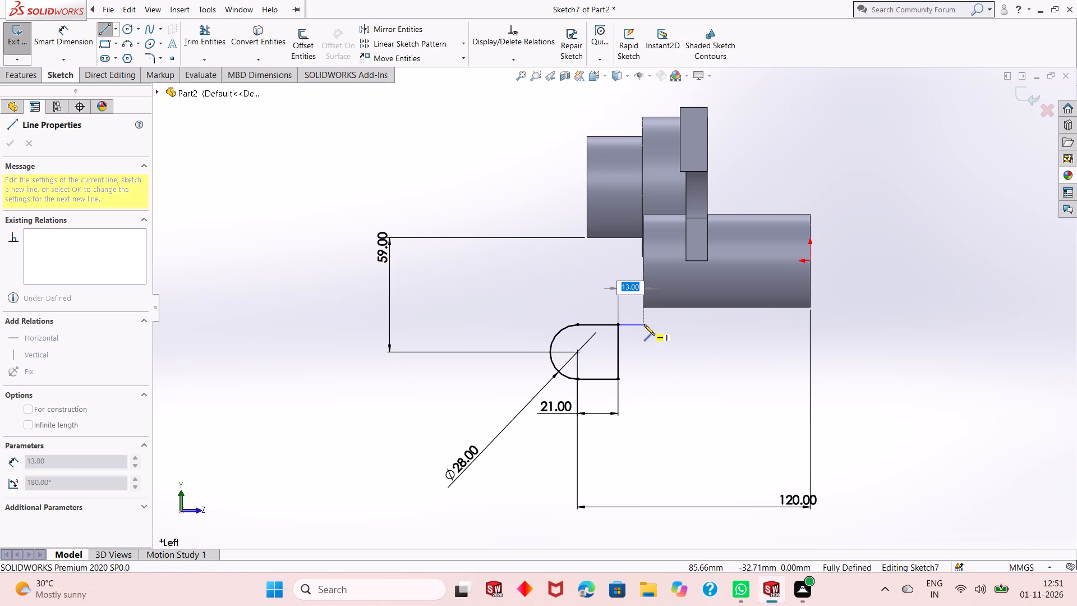
left_click(644, 324)
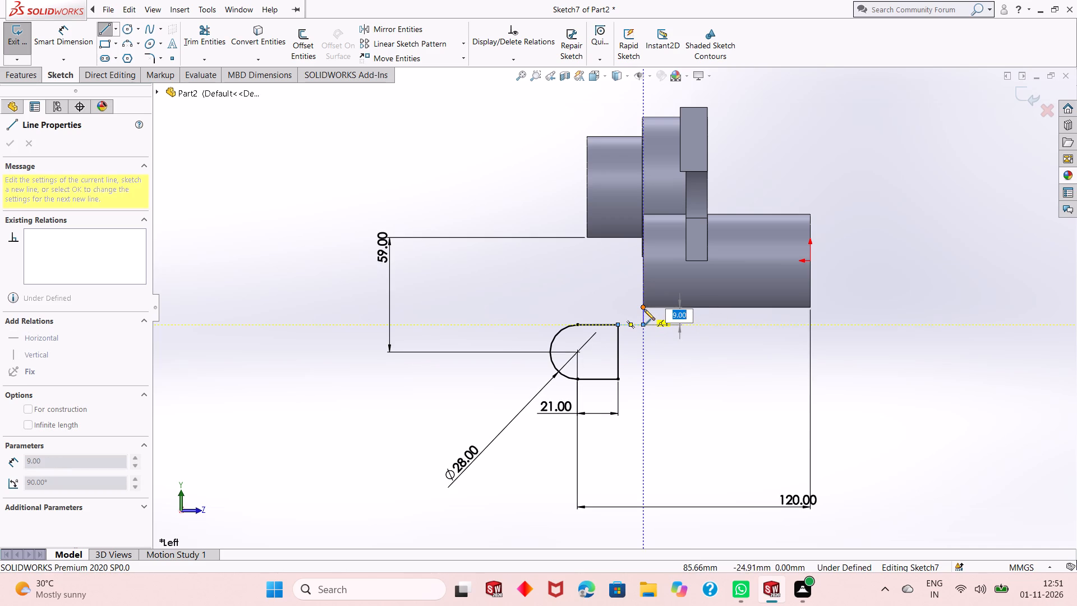
left_click(644, 309)
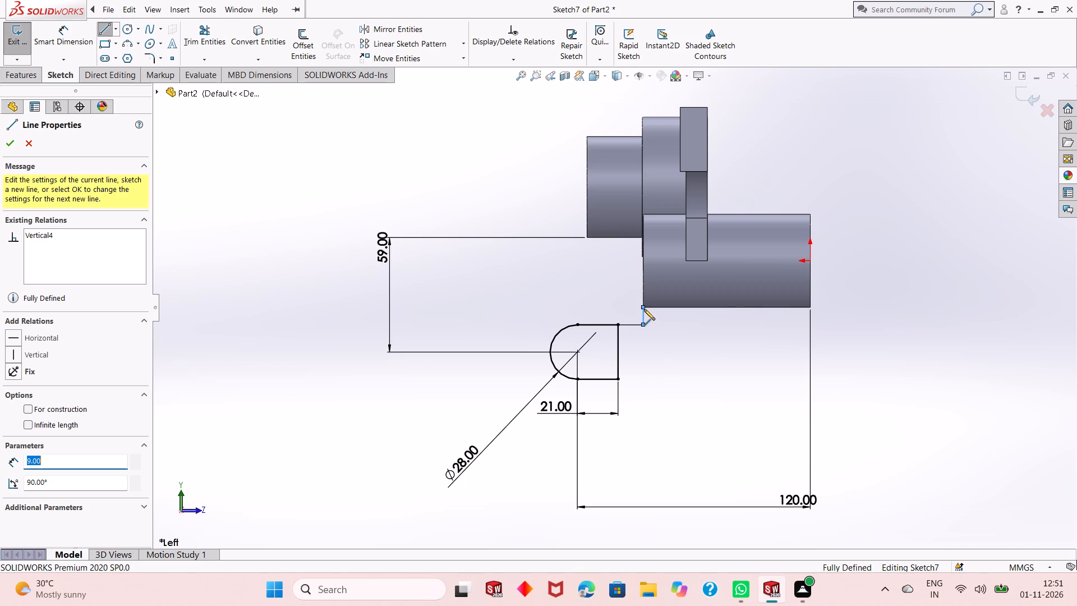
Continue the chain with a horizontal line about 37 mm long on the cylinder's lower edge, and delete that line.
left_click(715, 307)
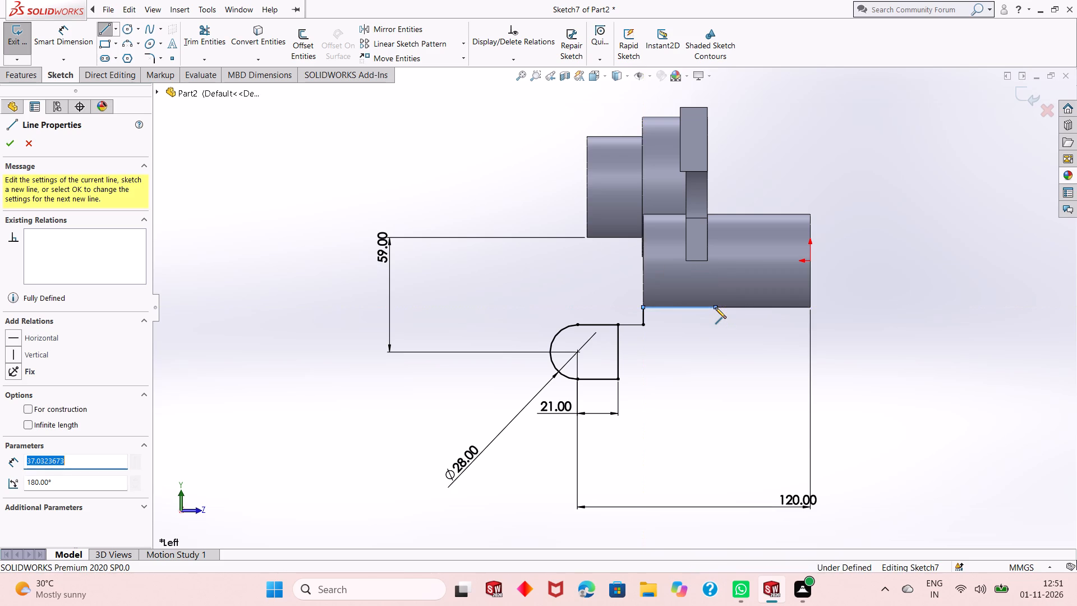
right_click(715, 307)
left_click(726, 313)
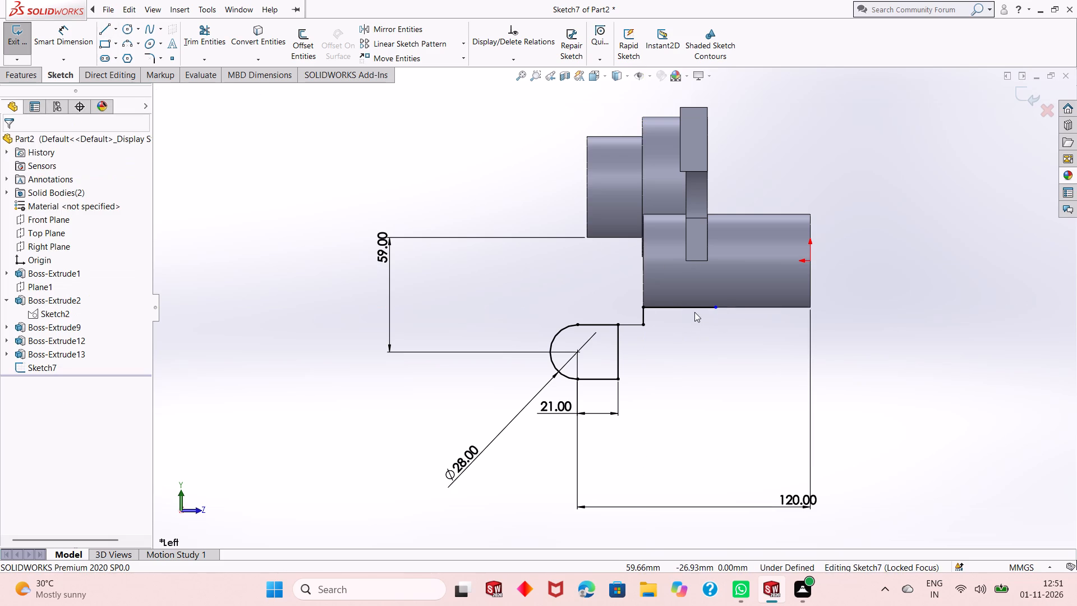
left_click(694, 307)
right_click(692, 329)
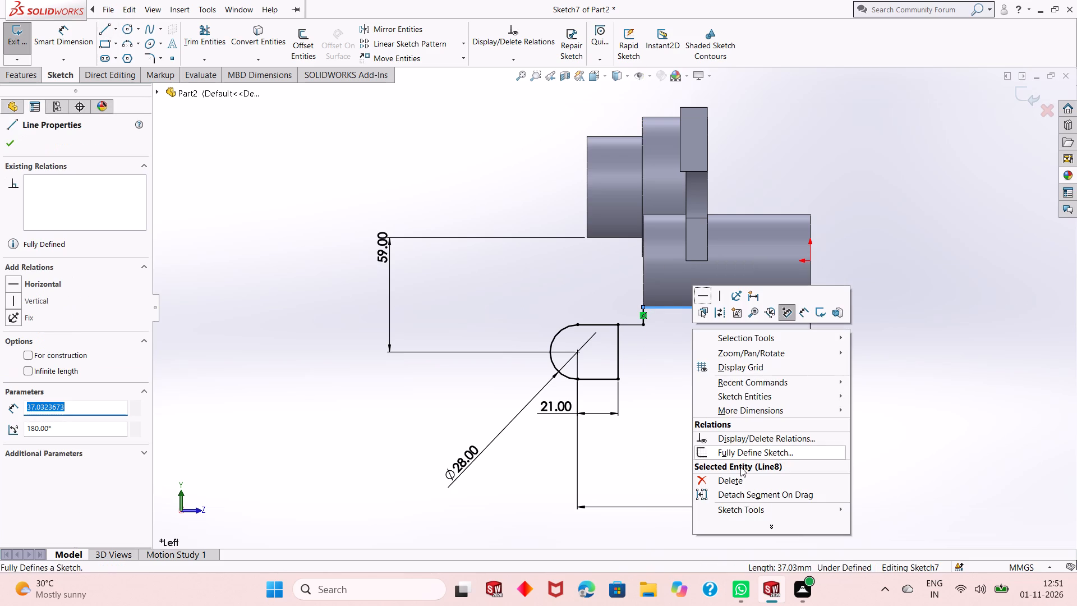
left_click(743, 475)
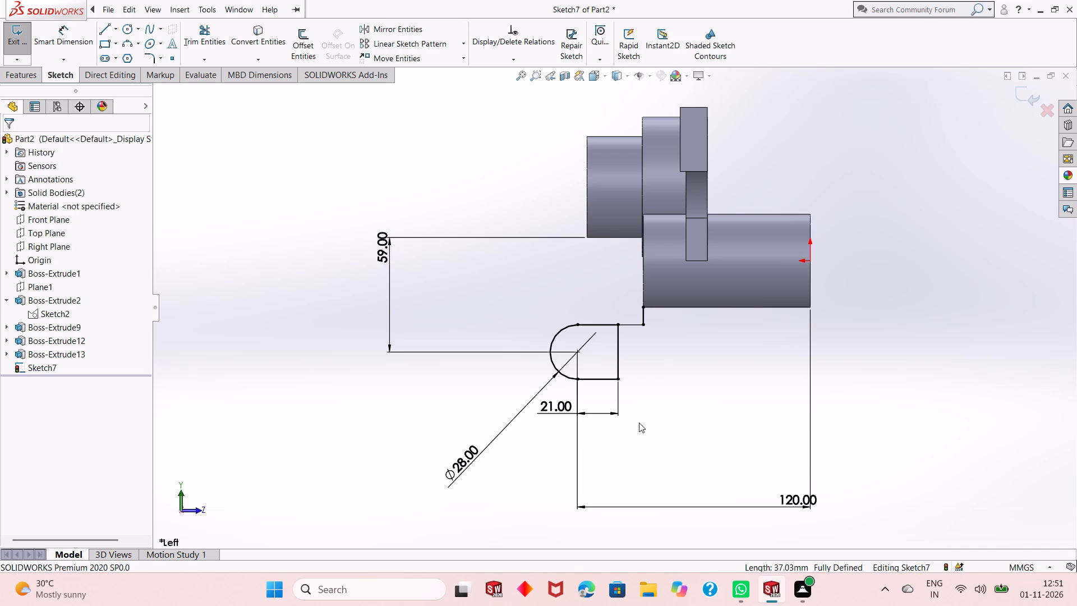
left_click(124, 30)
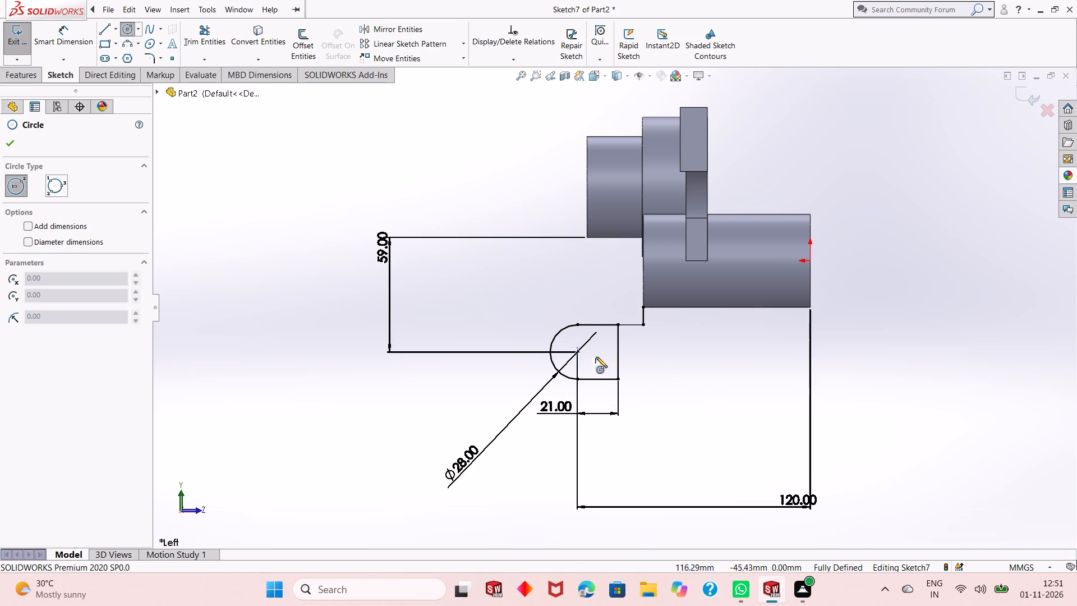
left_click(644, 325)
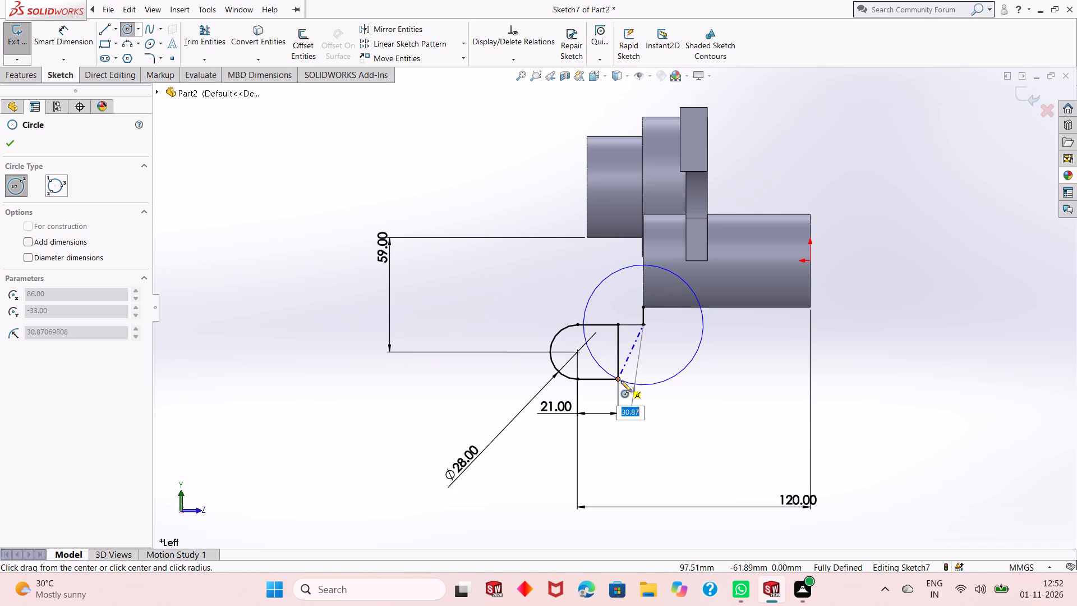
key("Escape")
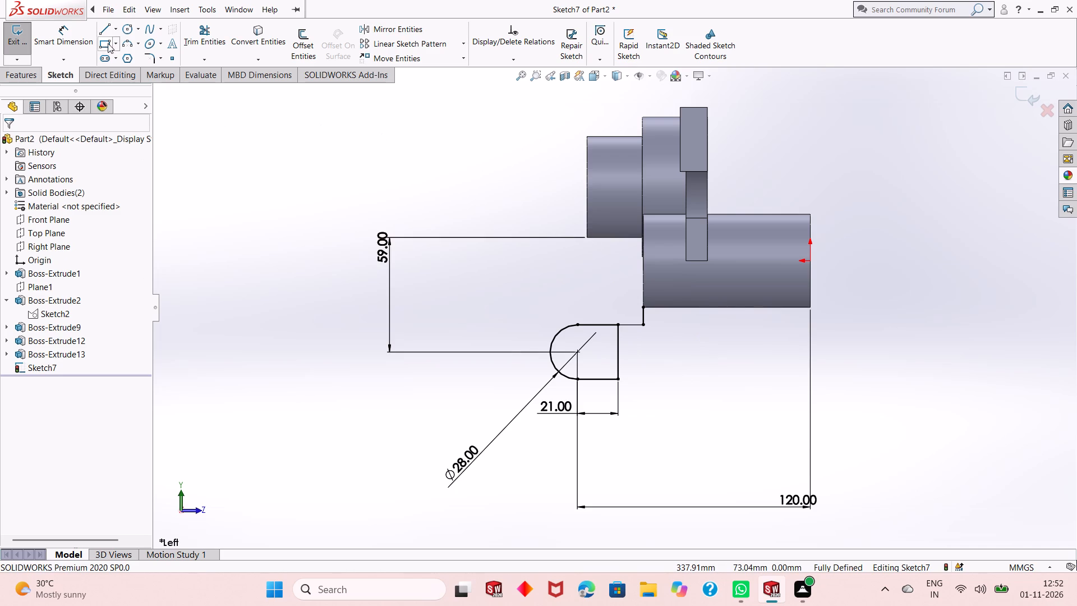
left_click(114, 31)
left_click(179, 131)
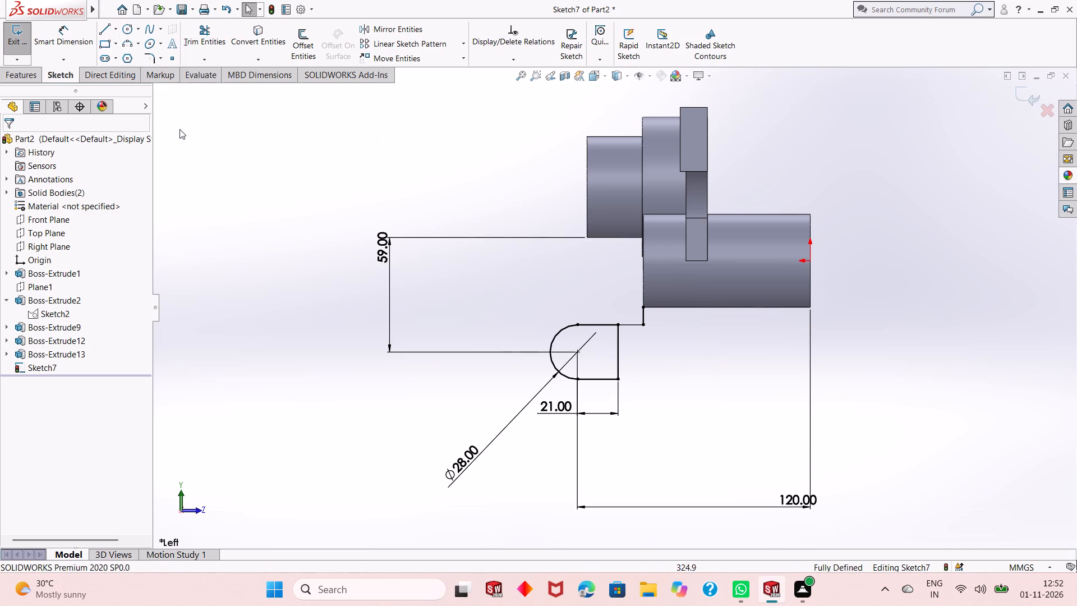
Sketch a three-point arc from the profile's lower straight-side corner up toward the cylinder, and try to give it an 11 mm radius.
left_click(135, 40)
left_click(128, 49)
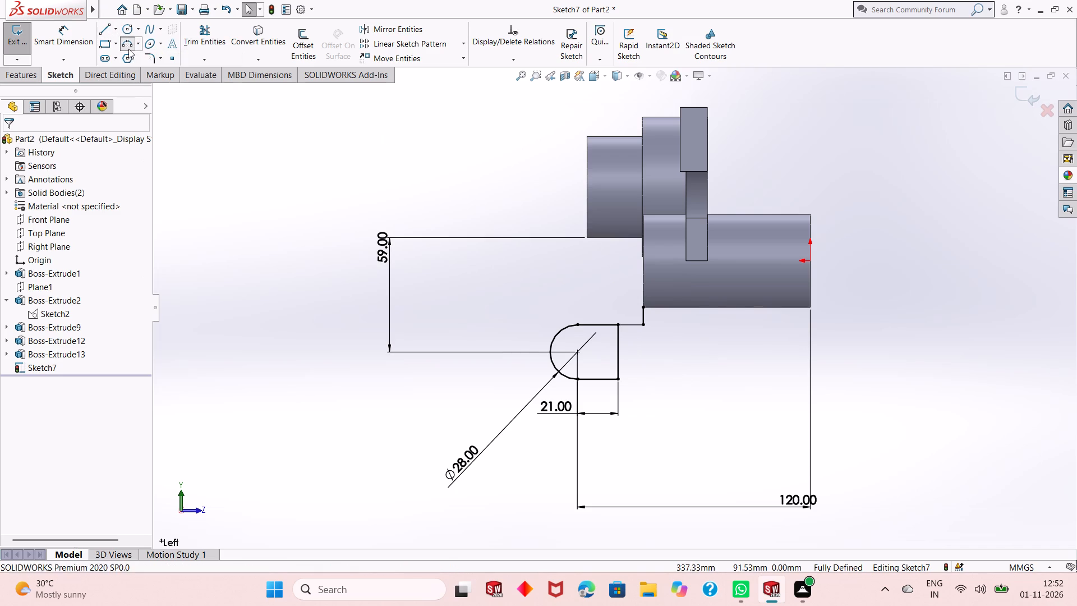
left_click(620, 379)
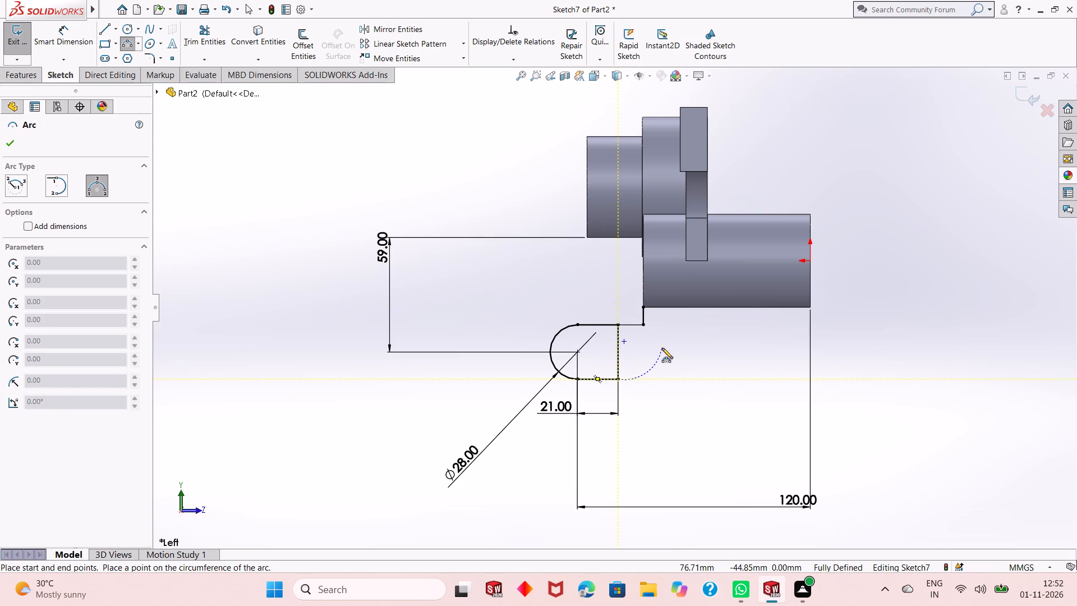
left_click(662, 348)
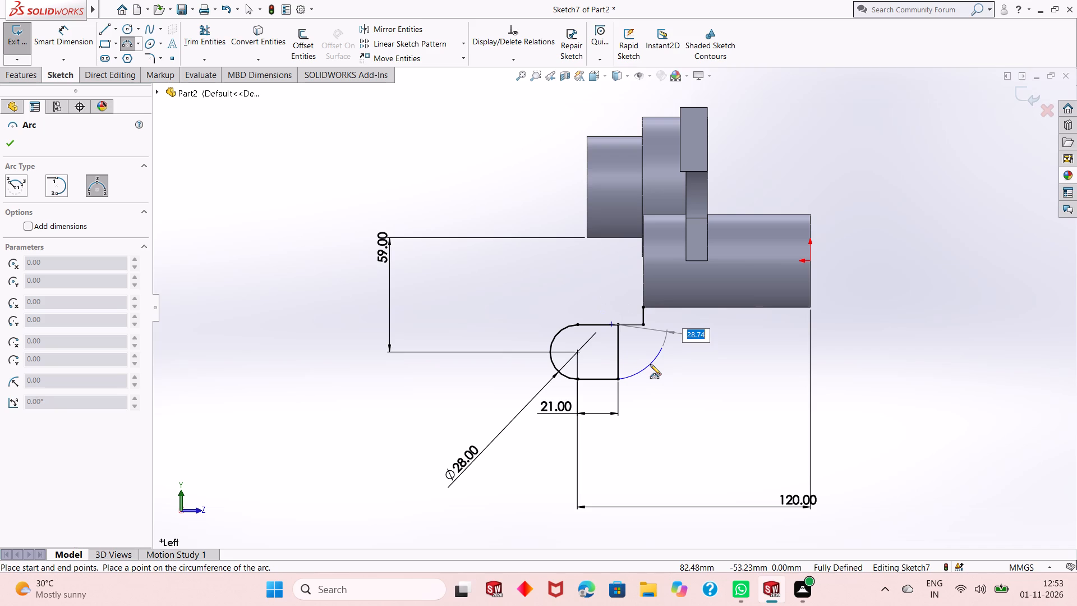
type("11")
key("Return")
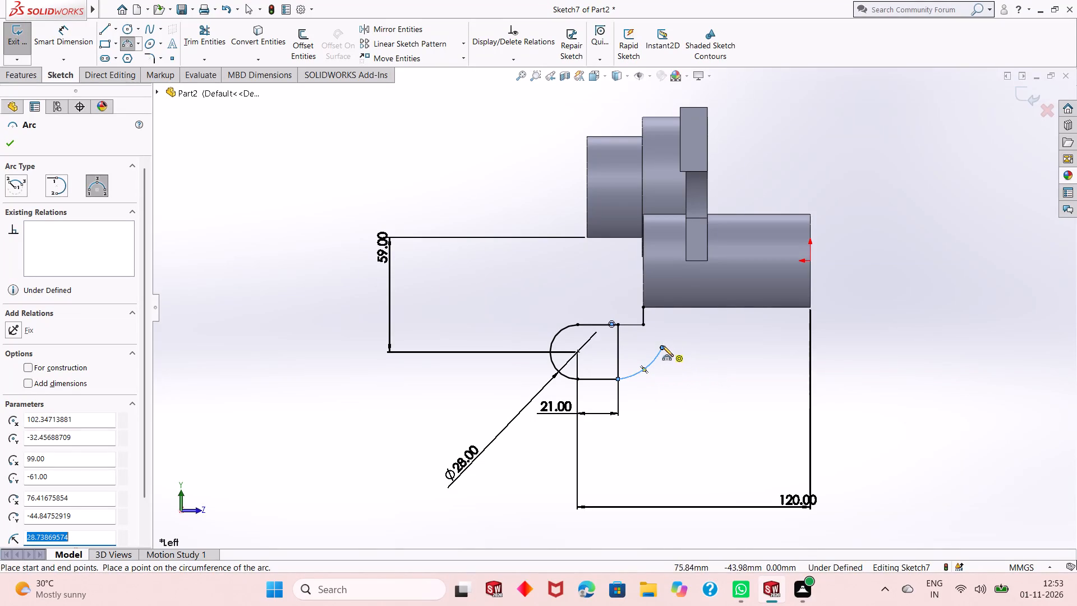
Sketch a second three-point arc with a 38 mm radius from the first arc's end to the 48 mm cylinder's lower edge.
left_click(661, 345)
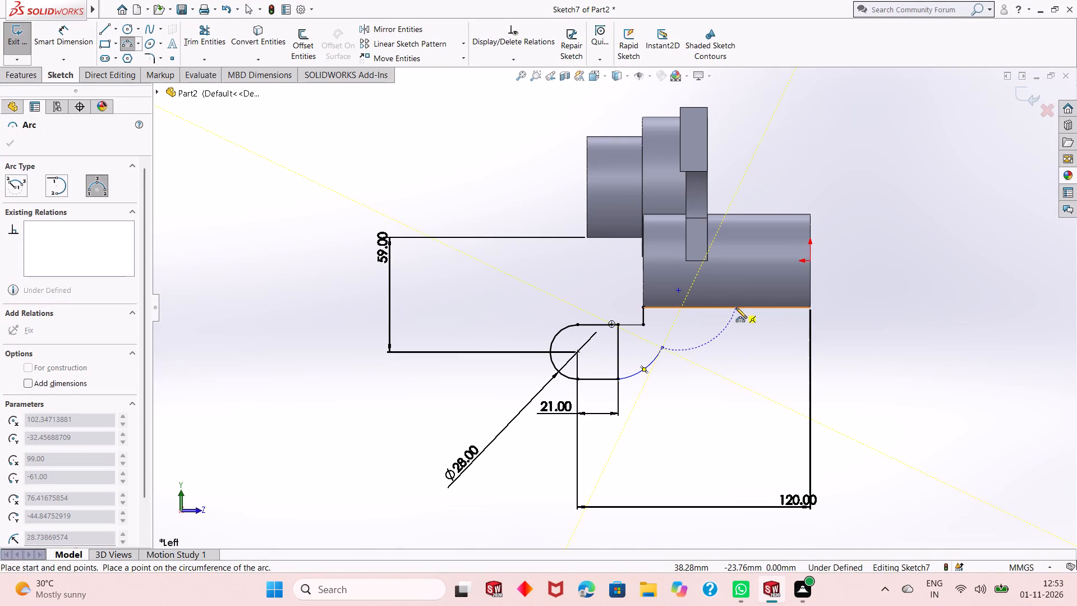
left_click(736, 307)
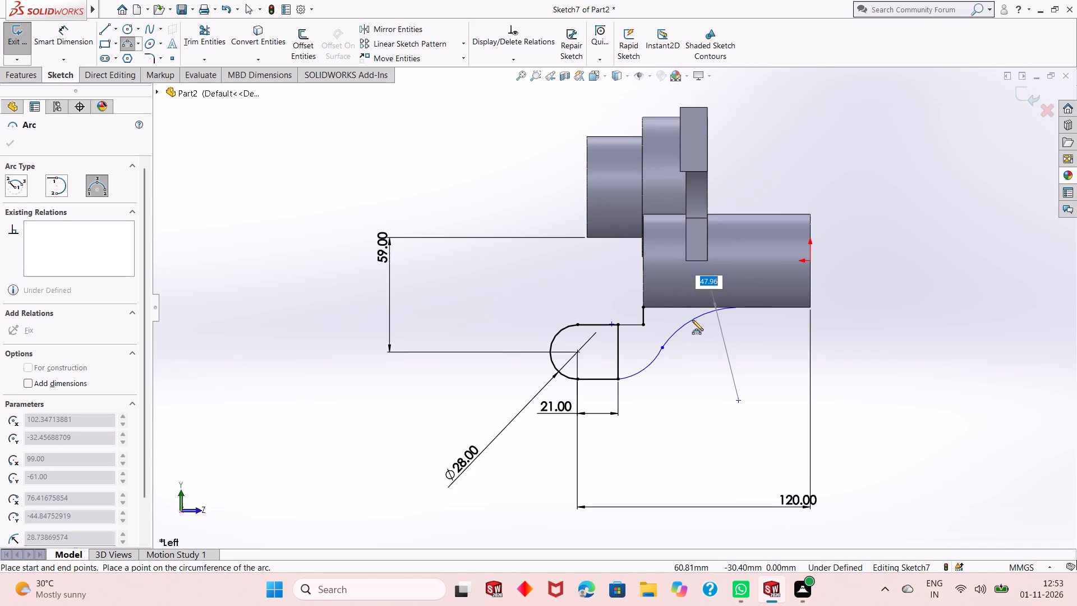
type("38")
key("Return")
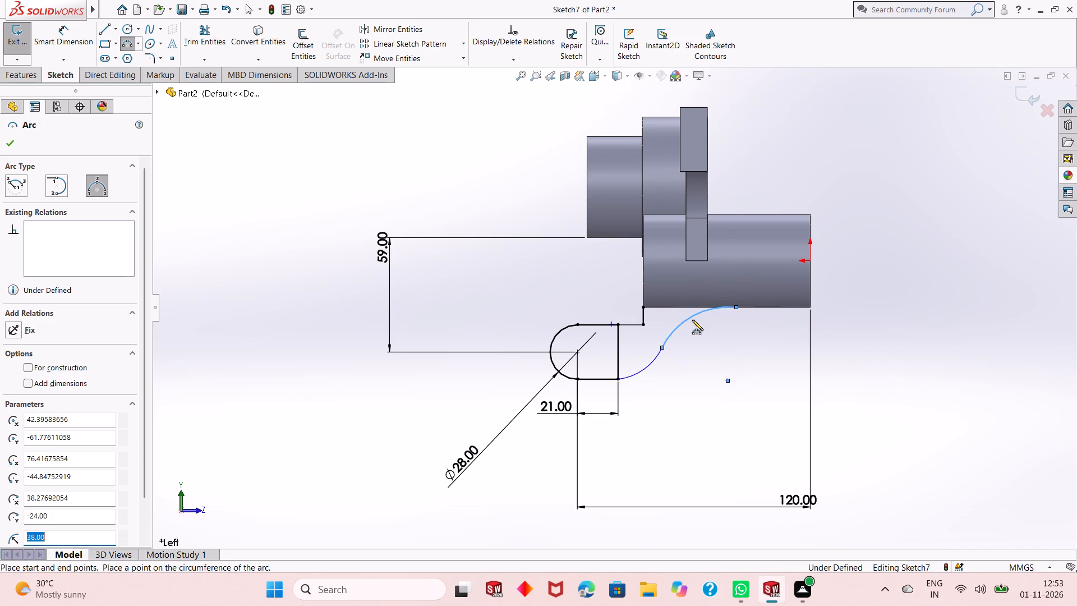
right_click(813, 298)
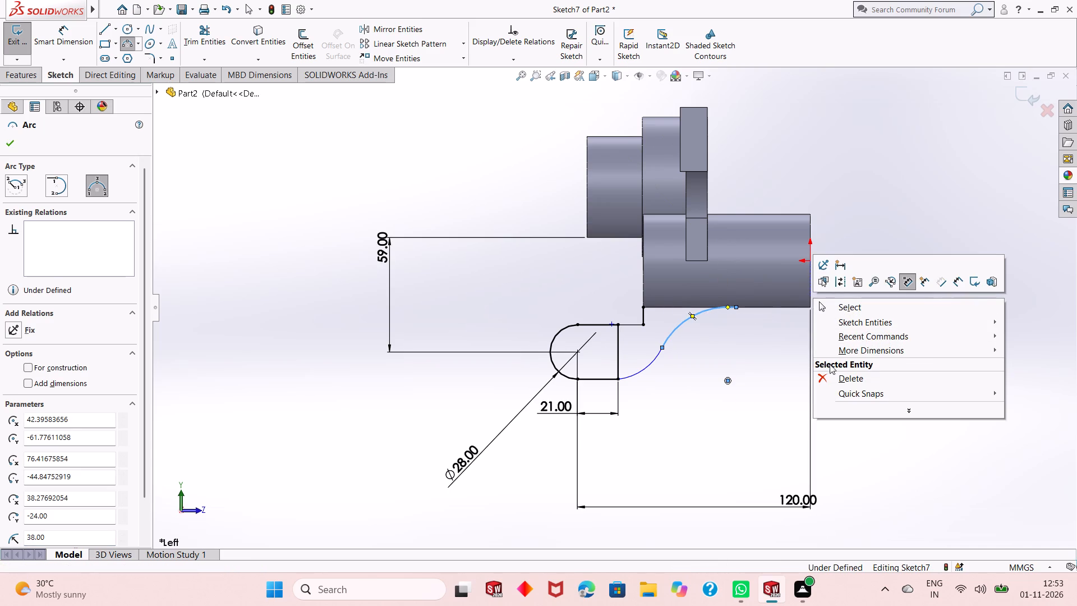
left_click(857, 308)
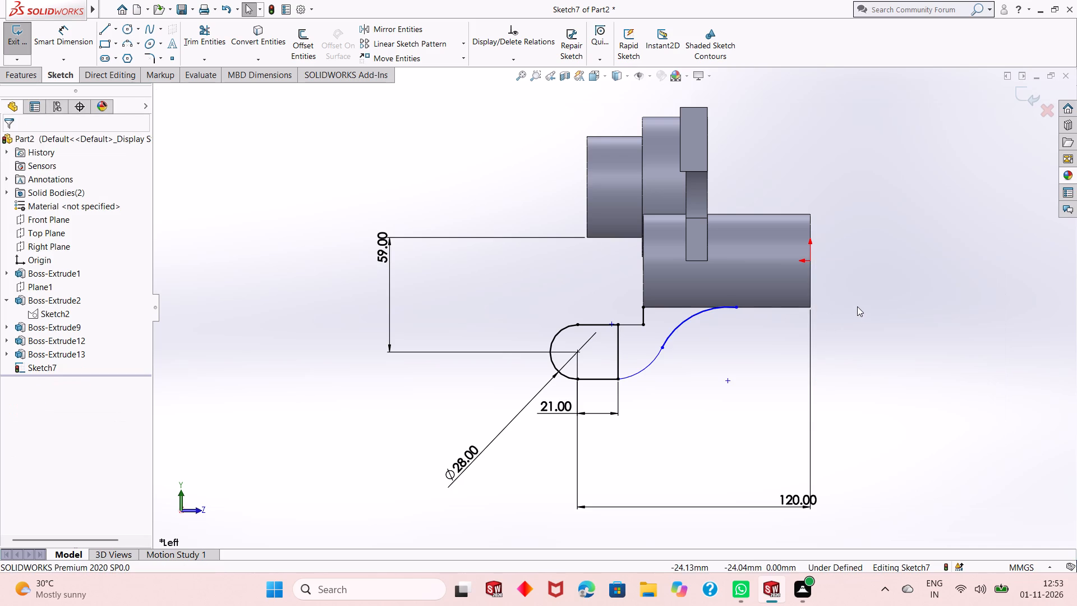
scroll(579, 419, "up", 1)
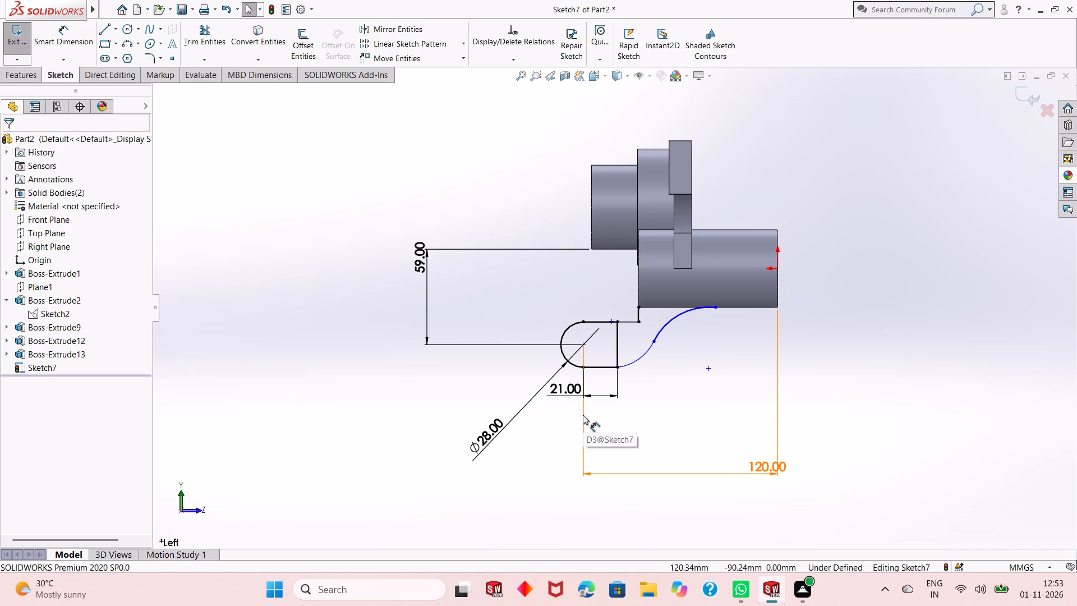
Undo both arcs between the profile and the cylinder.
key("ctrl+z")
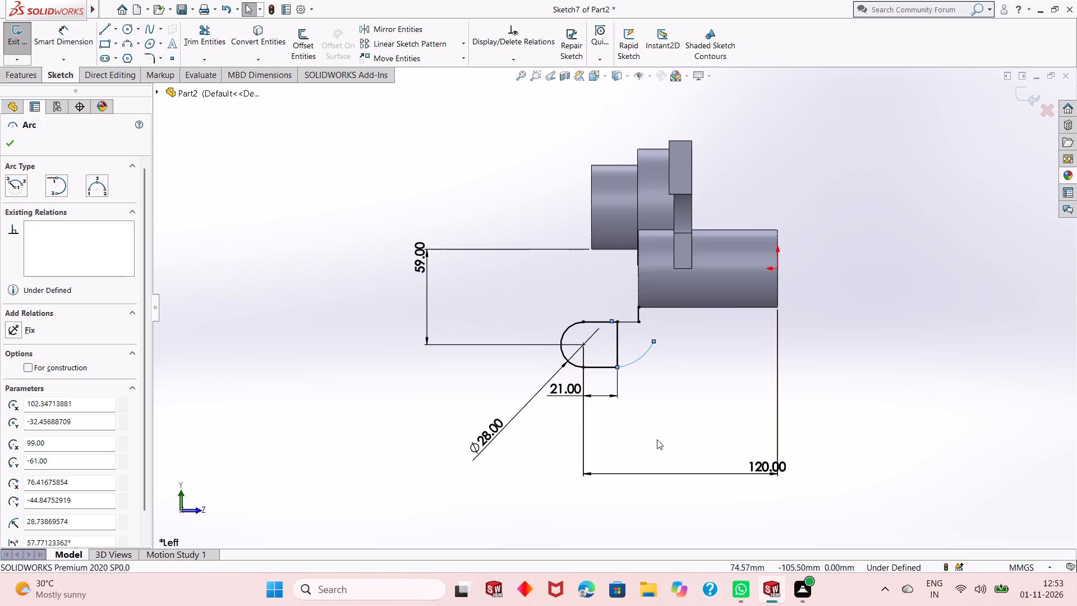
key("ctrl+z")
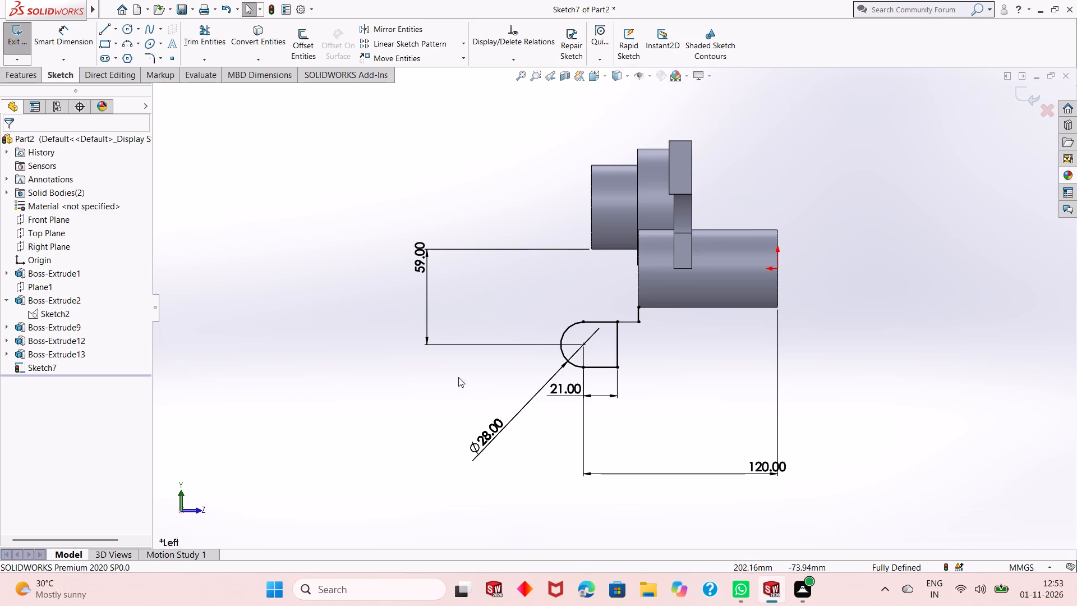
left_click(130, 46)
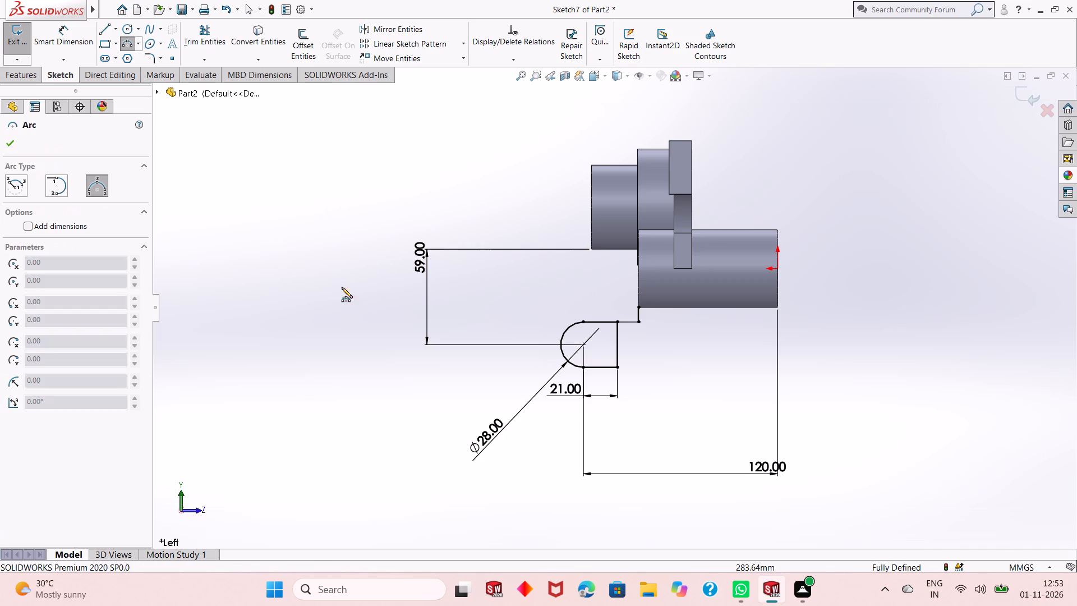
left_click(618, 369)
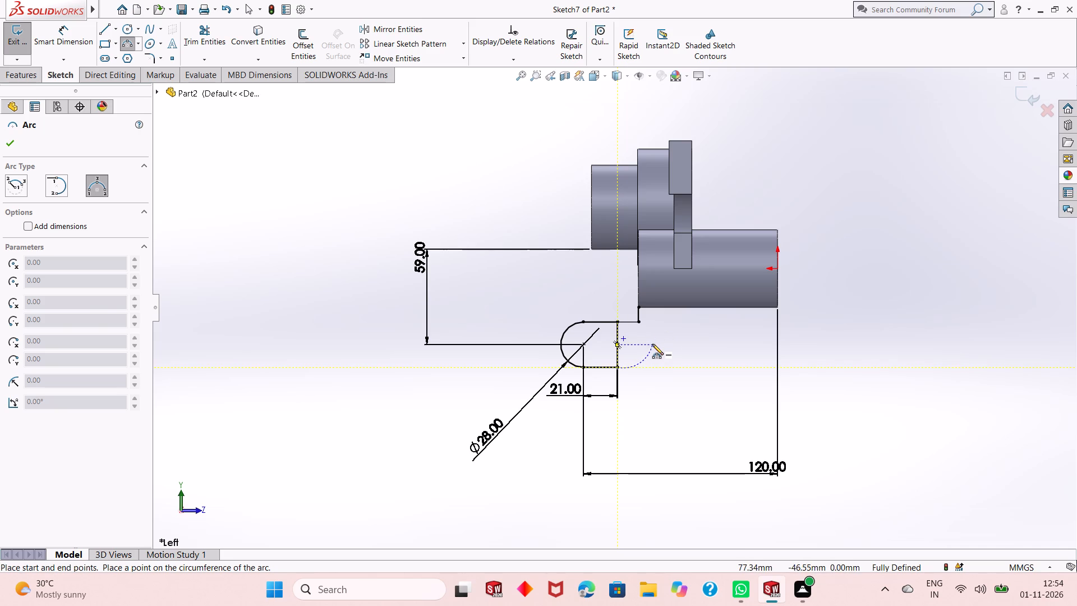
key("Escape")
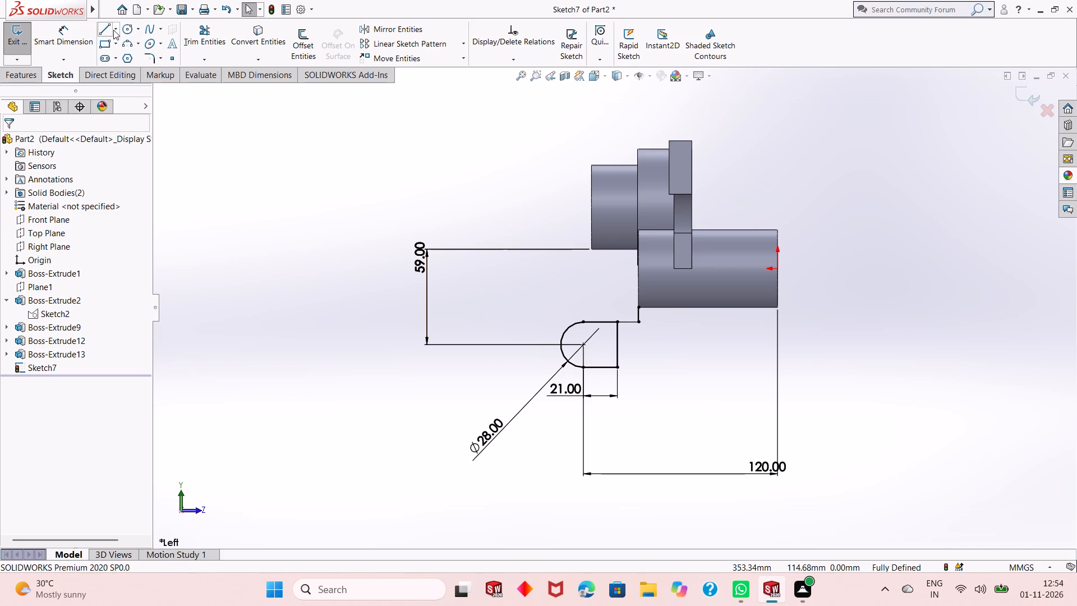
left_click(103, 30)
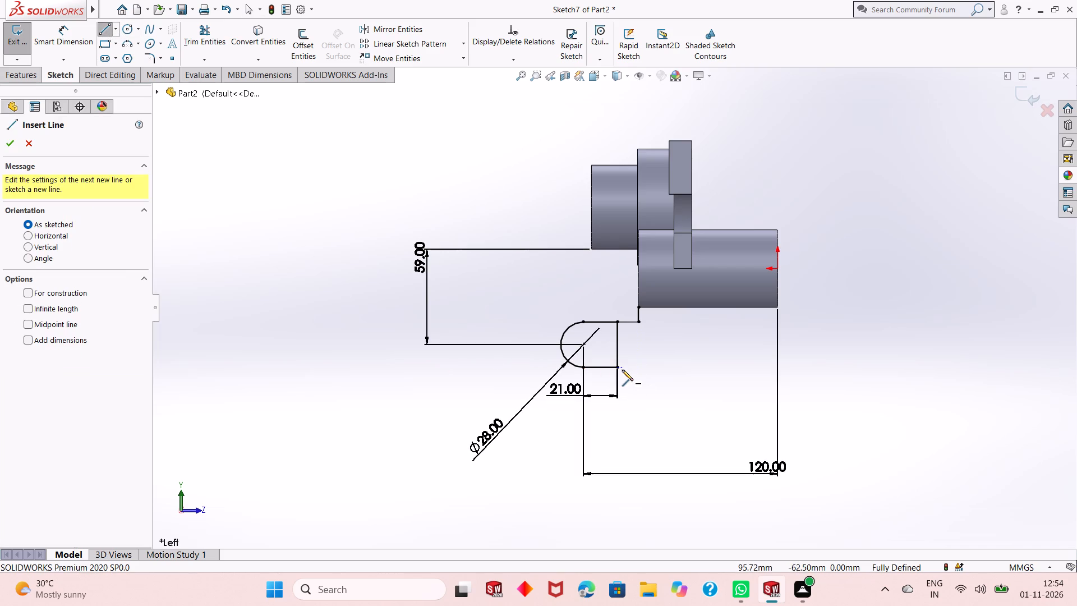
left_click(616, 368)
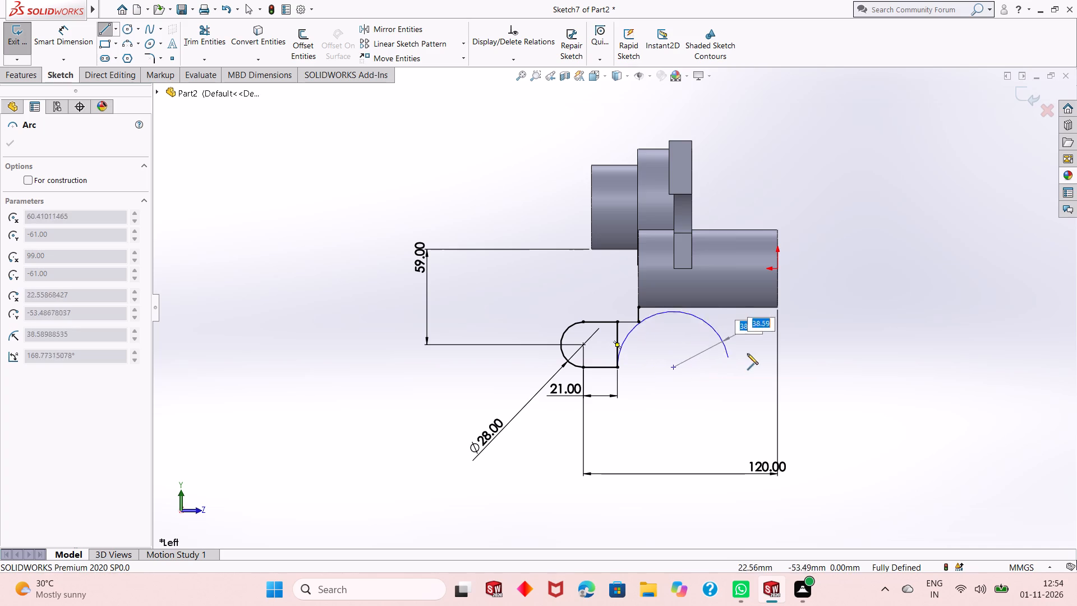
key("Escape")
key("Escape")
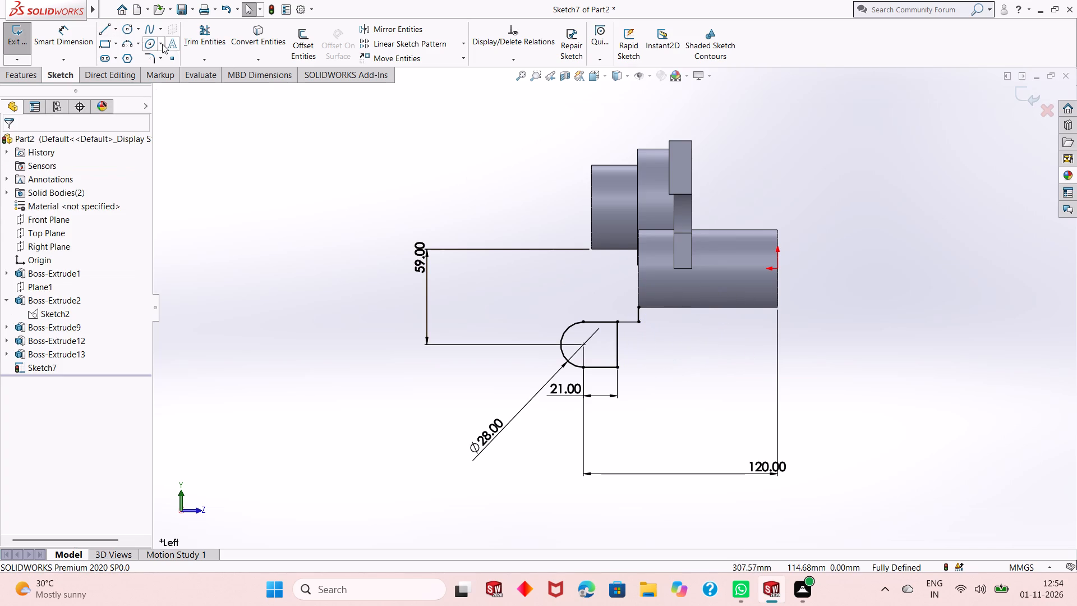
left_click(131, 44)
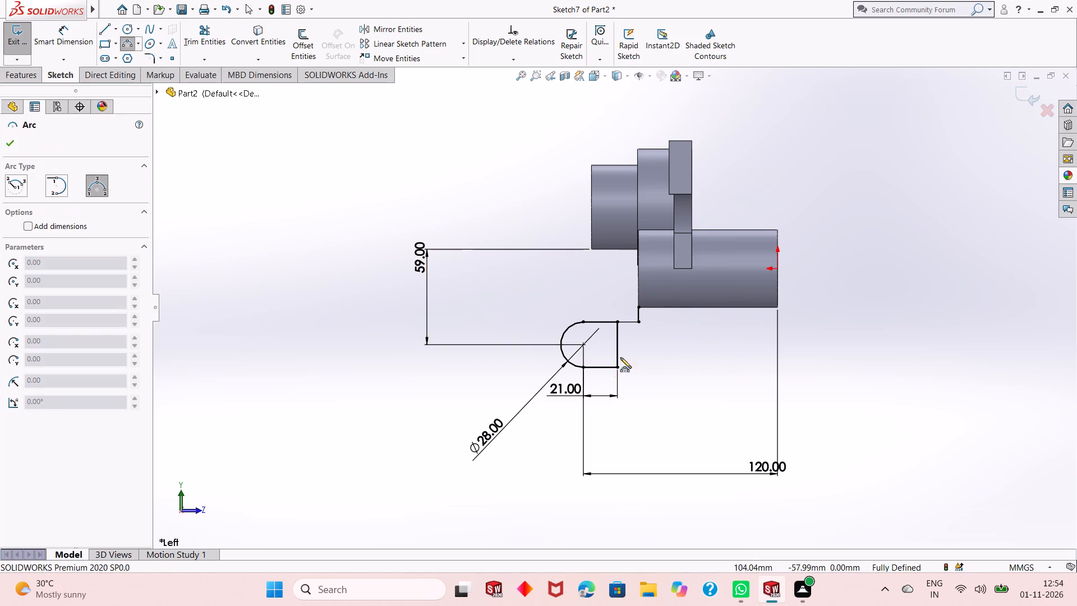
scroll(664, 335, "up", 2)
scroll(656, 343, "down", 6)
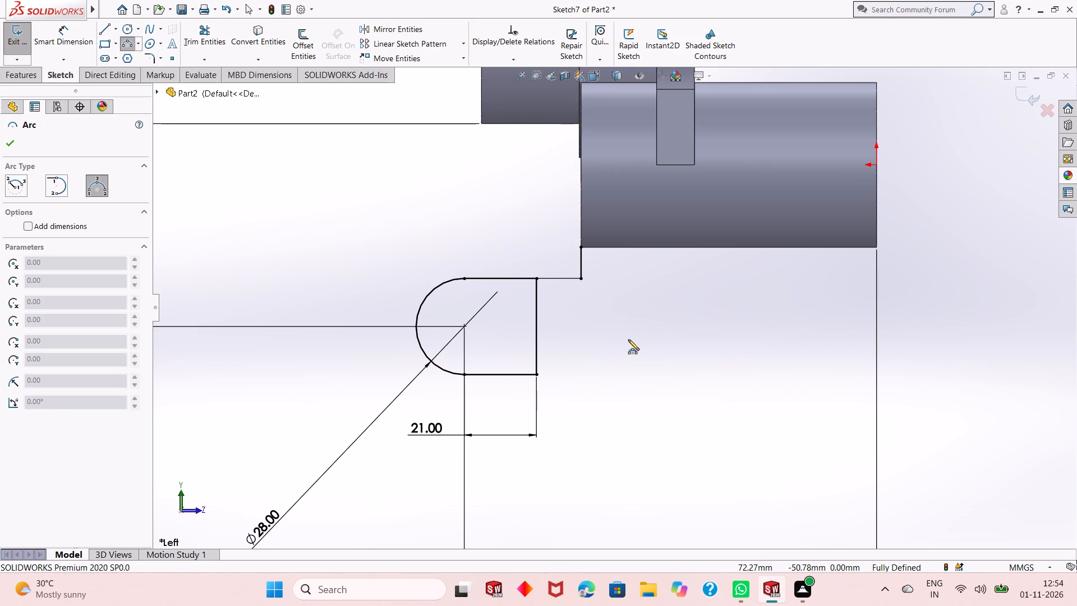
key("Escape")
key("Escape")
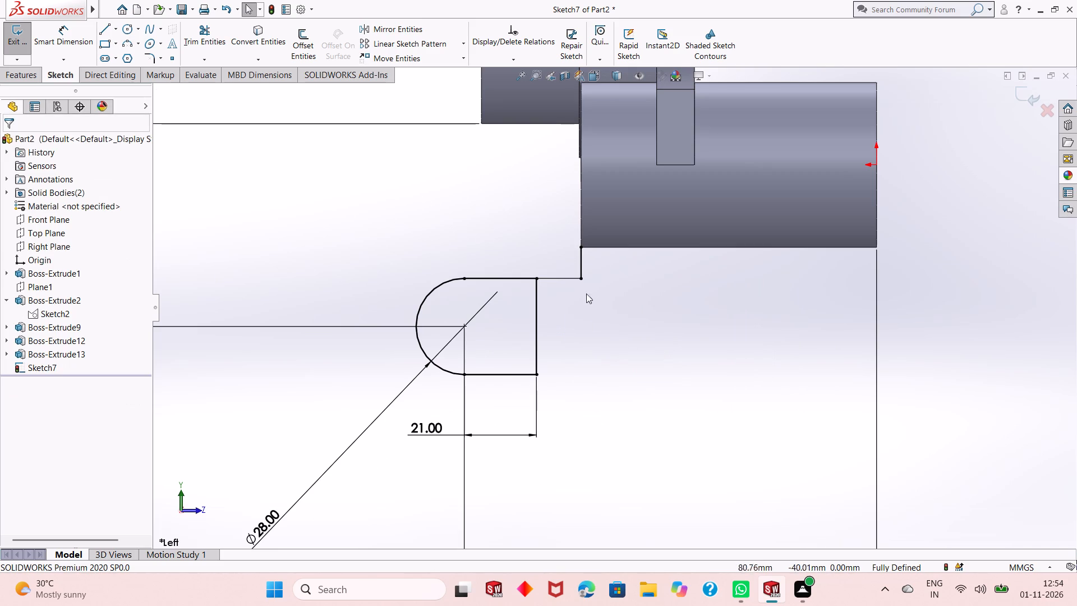
Draw a horizontal line about 38 mm long from the profile's lower straight-side corner toward the cylinder side, followed by a vertical line about 23 mm upward.
left_click(103, 30)
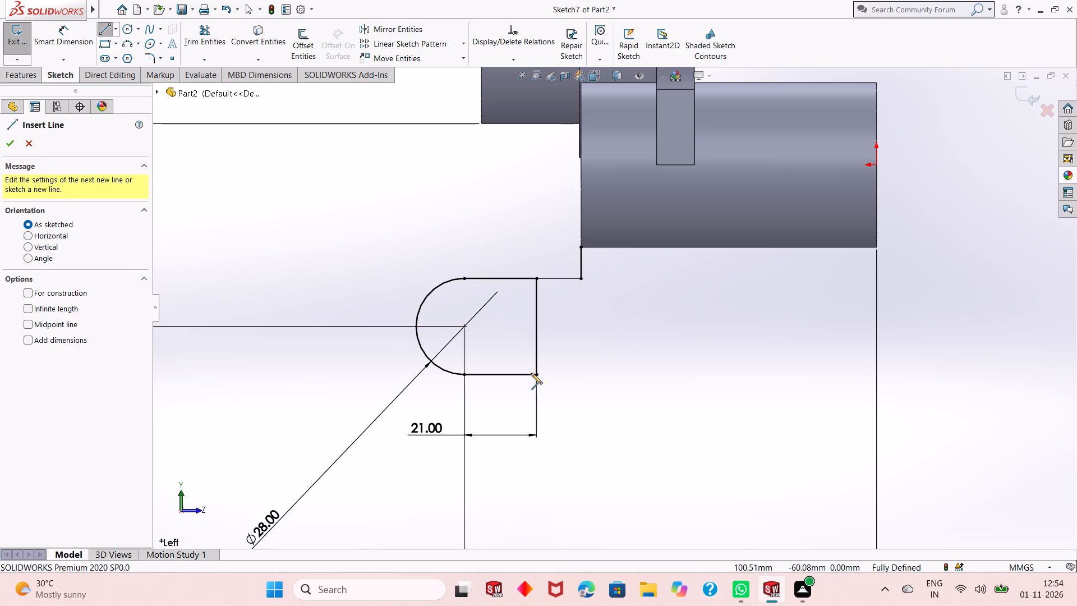
left_click(536, 377)
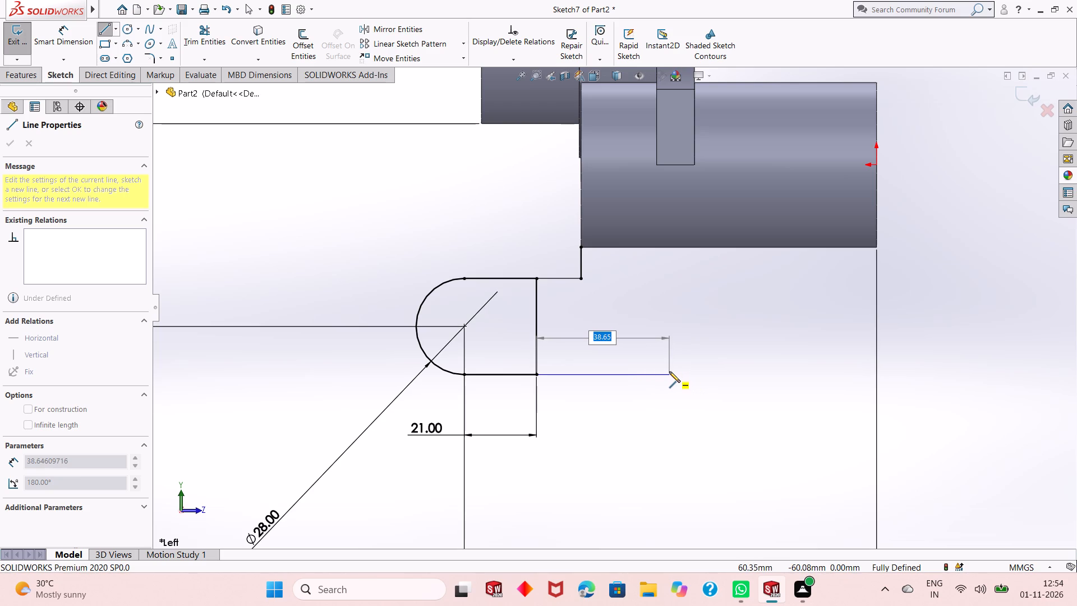
left_click(668, 371)
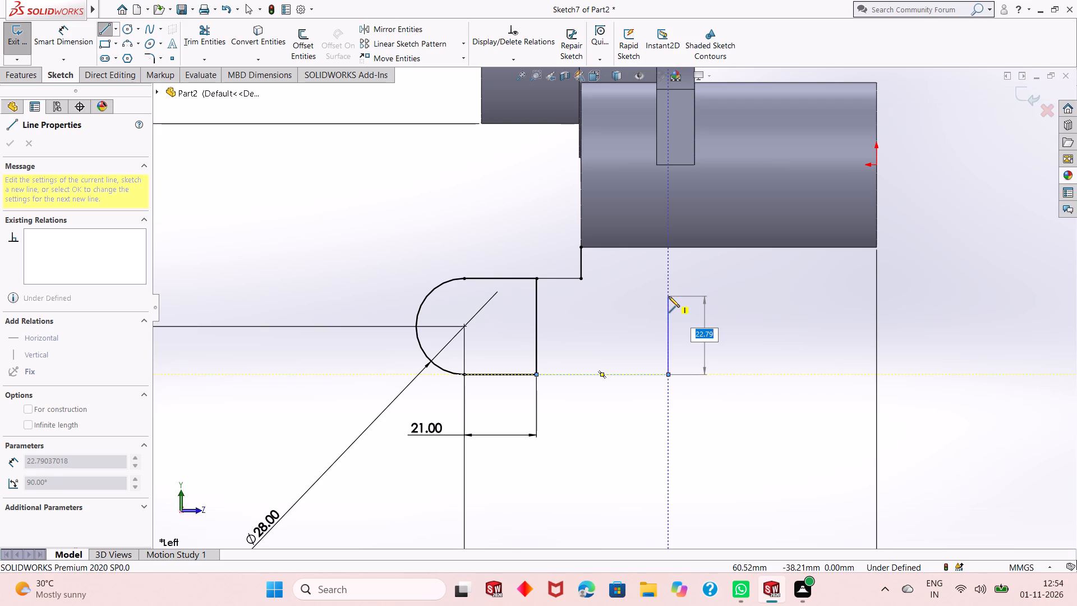
left_click(669, 296)
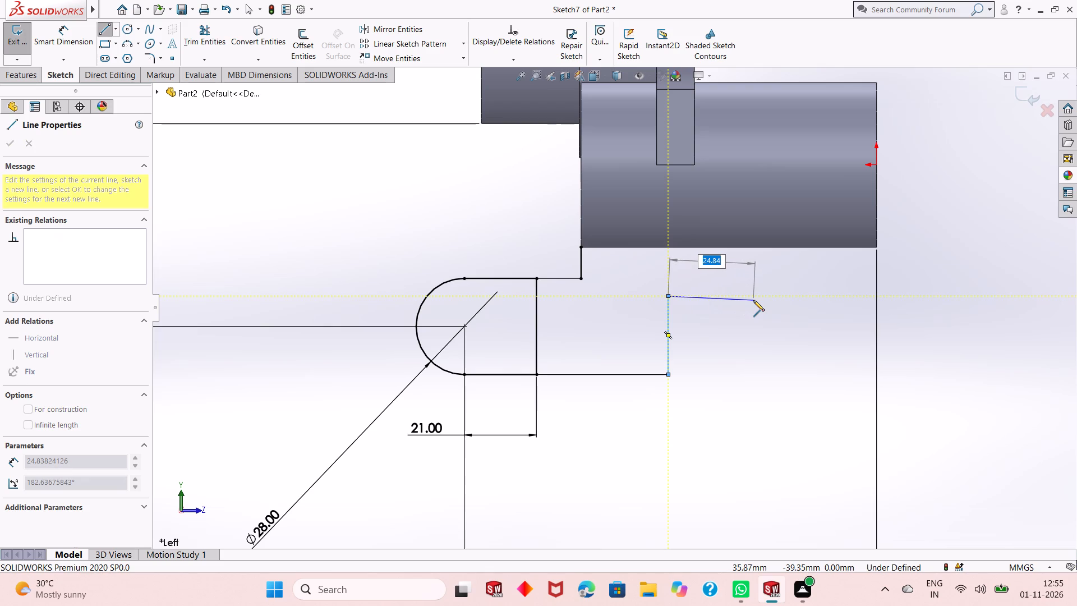
key("Escape")
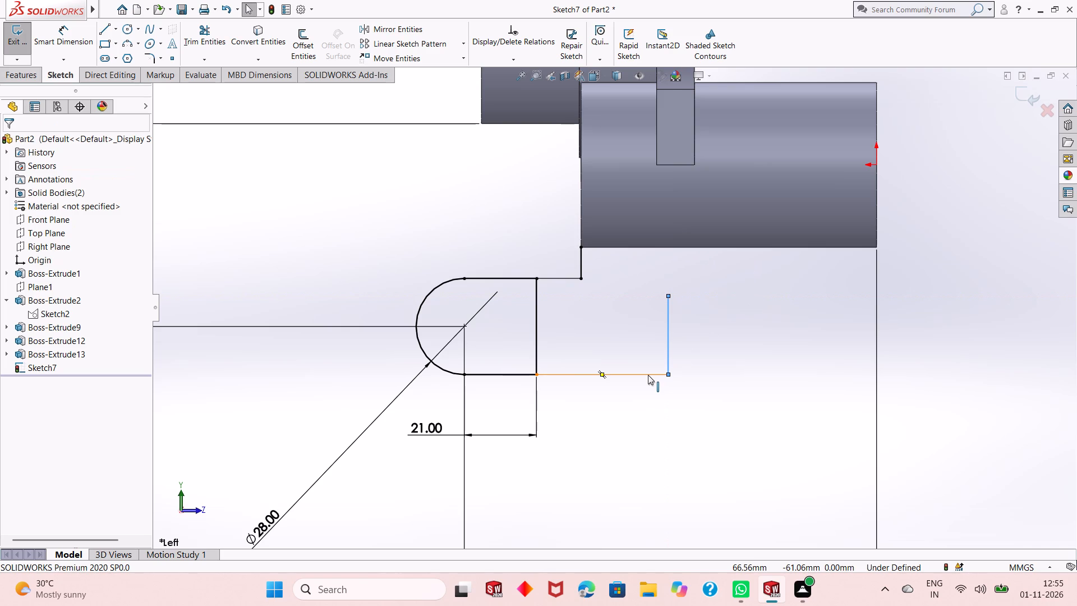
key("Escape")
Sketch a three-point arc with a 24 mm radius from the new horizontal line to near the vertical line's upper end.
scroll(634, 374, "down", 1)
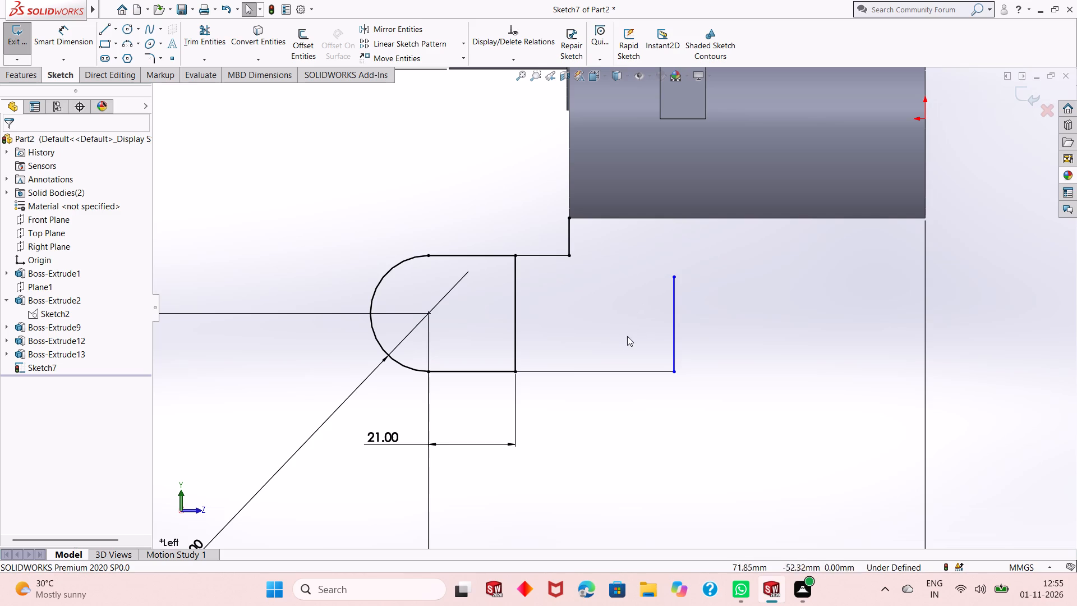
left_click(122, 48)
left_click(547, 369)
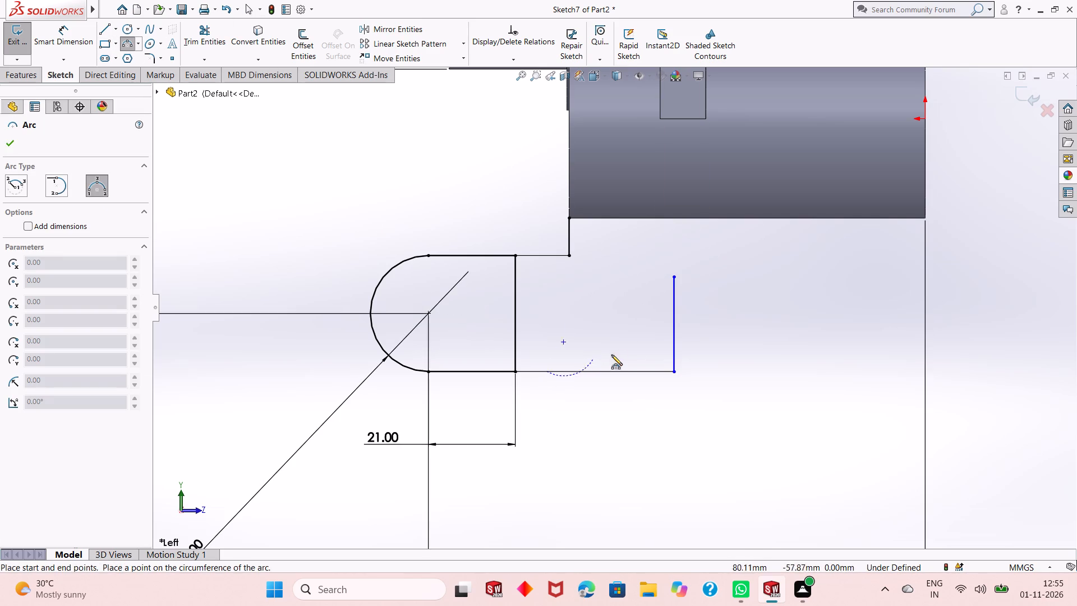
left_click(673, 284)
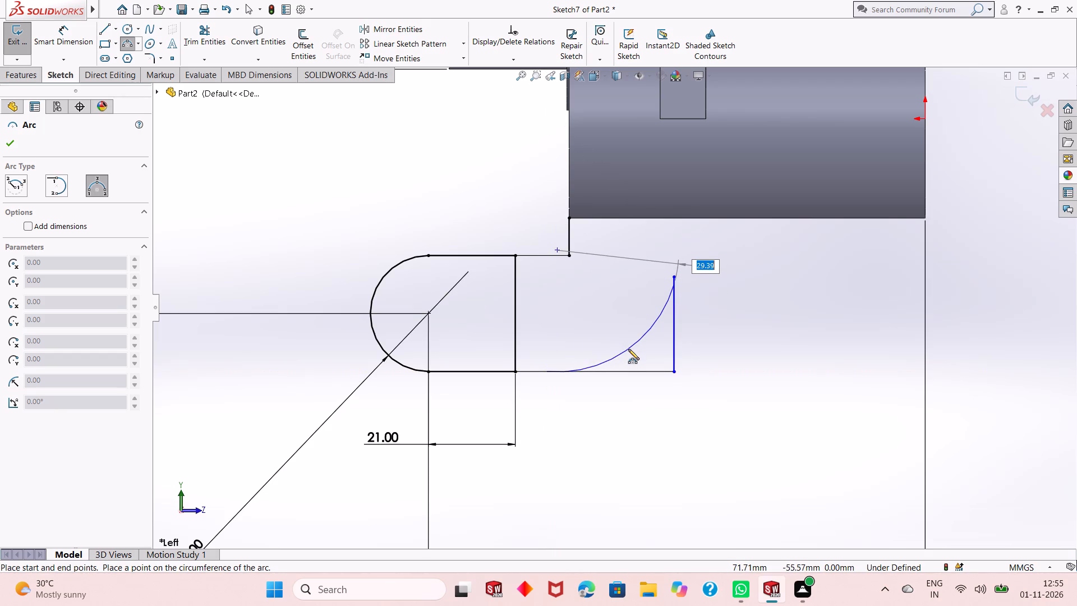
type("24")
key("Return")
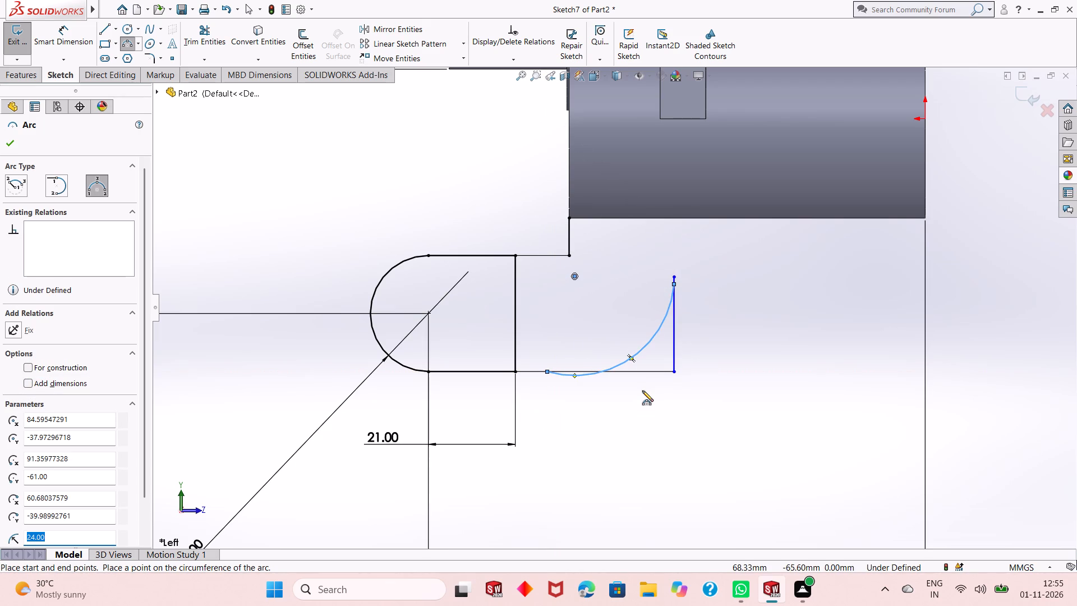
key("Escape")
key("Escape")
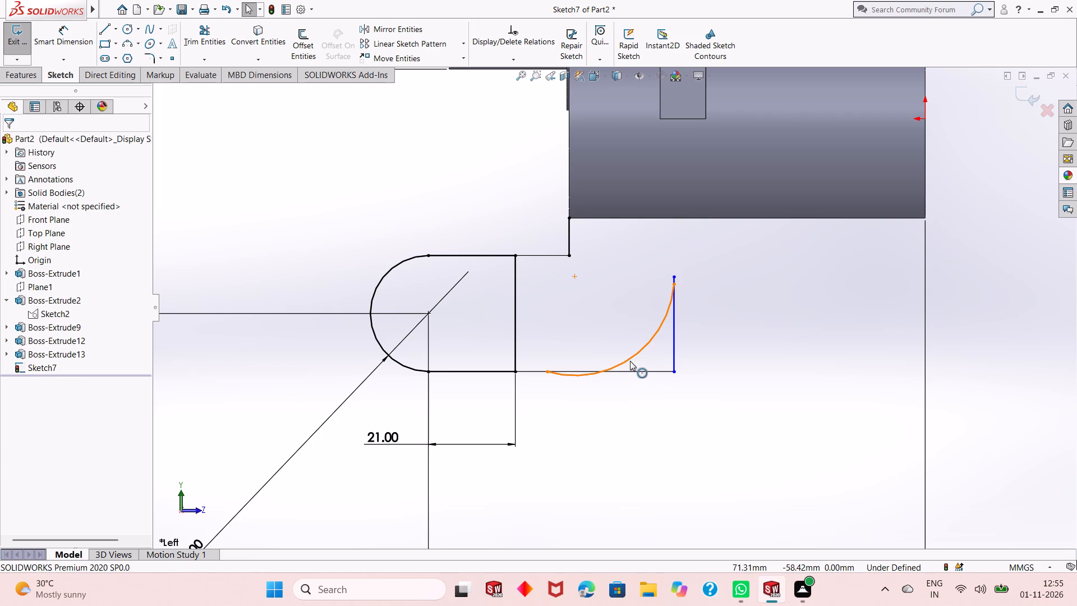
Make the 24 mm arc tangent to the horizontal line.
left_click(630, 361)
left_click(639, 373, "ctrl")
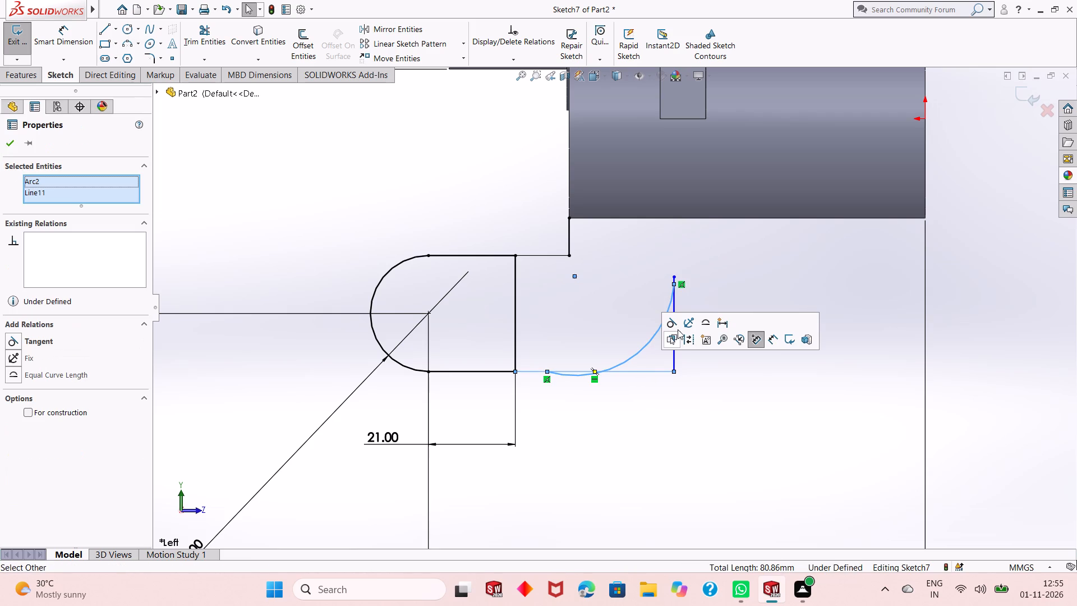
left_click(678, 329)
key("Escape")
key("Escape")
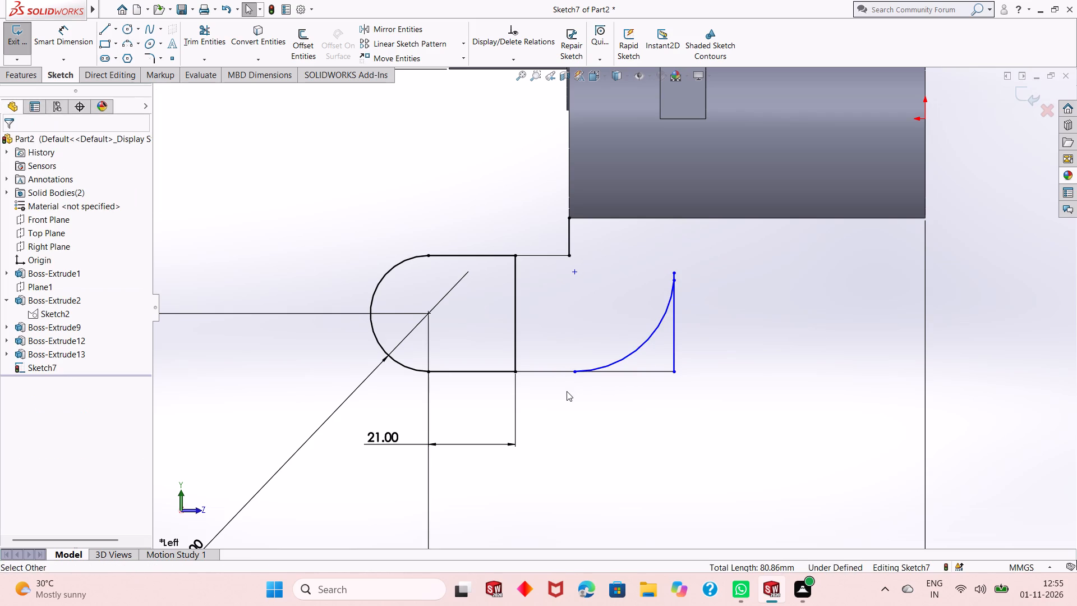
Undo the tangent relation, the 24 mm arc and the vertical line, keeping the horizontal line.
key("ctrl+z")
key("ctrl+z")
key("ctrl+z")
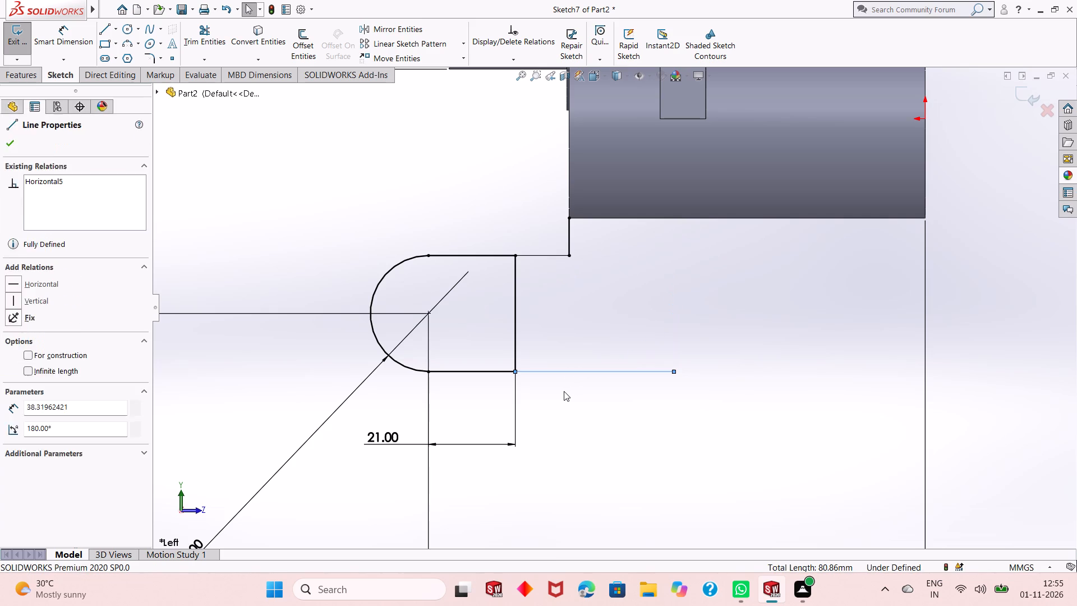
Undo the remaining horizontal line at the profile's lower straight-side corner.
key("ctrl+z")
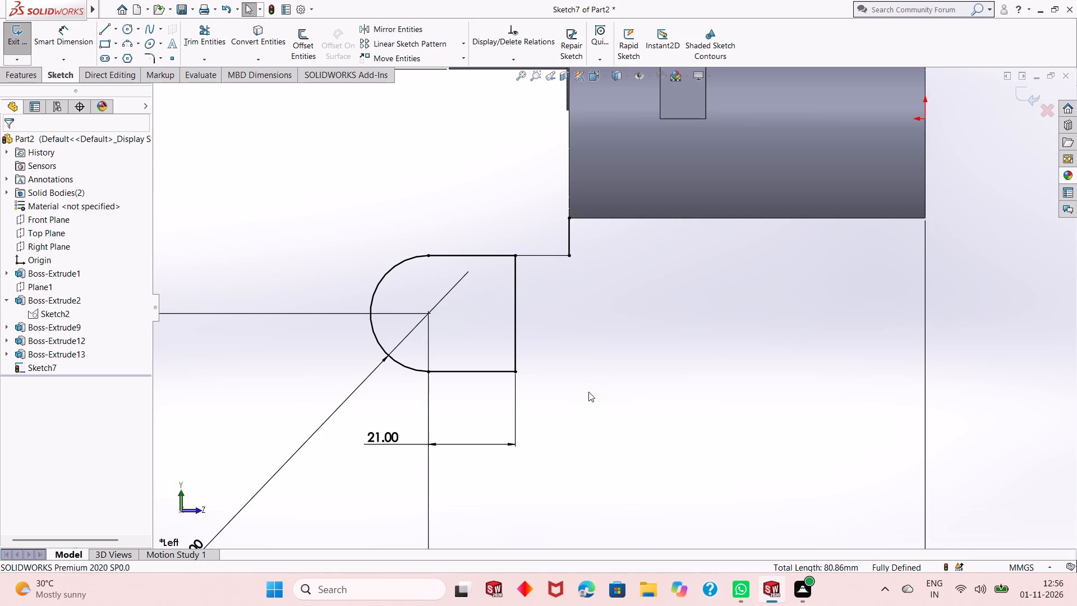
Sketch a circle of about 42 mm radius, centred directly above the profile's vertical side and passing through its lower corner.
left_click(126, 26)
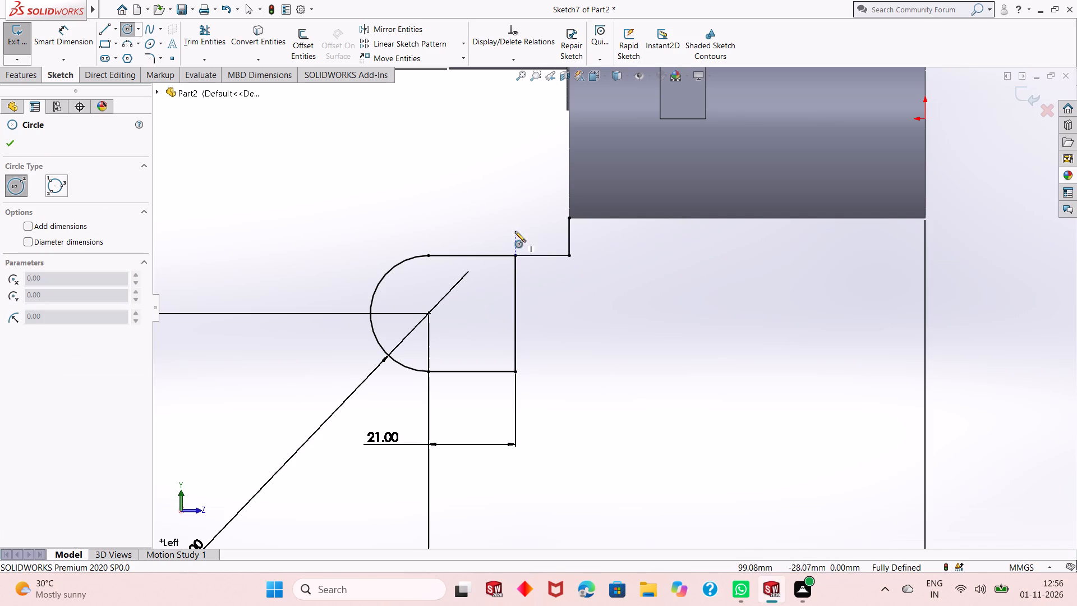
left_click(517, 196)
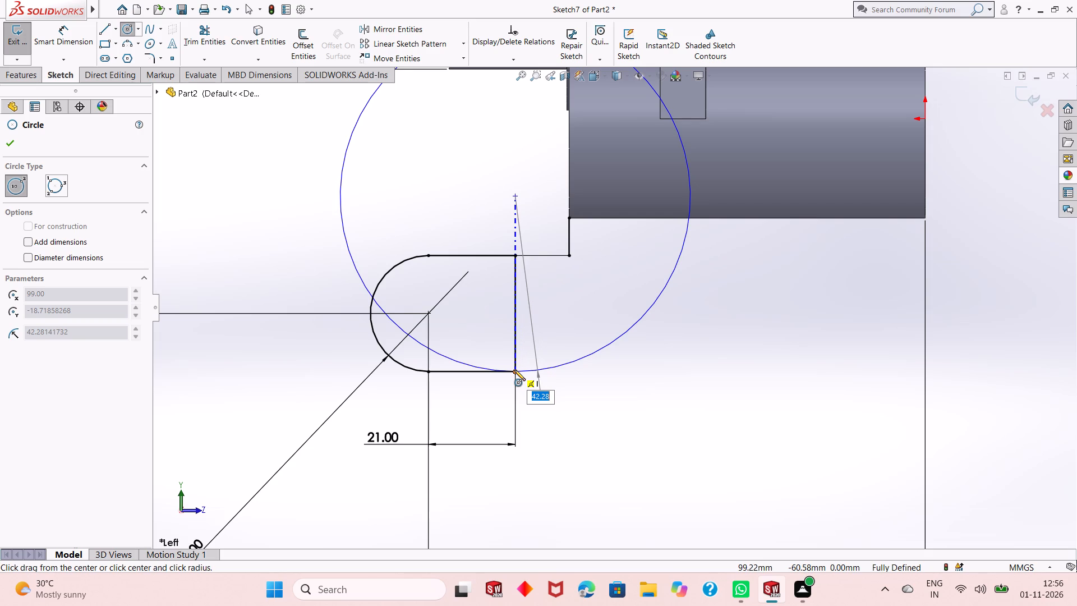
left_click(514, 370)
right_click(302, 188)
left_click(306, 199)
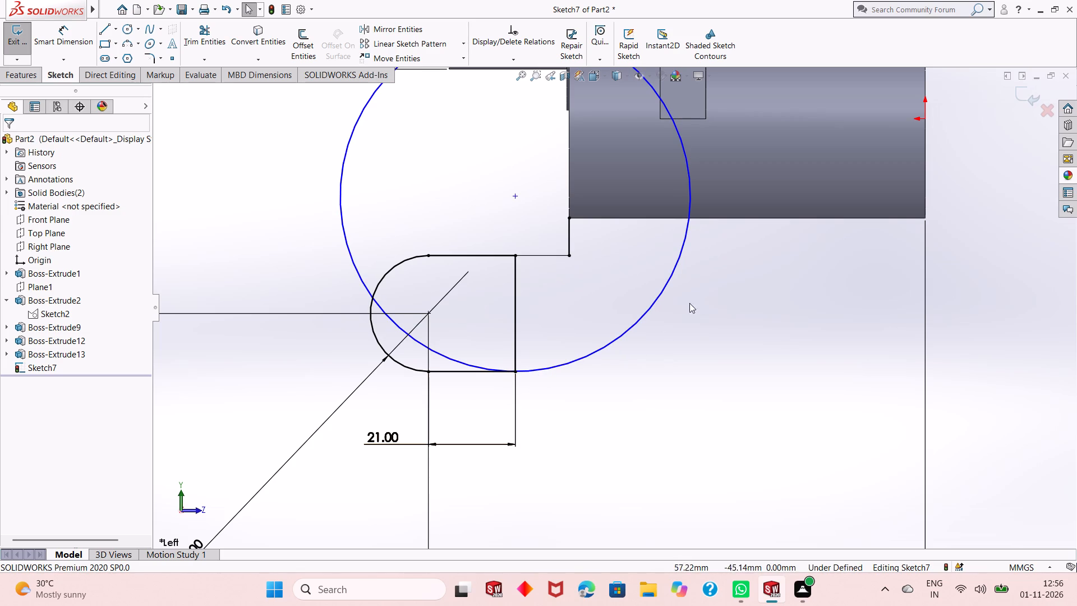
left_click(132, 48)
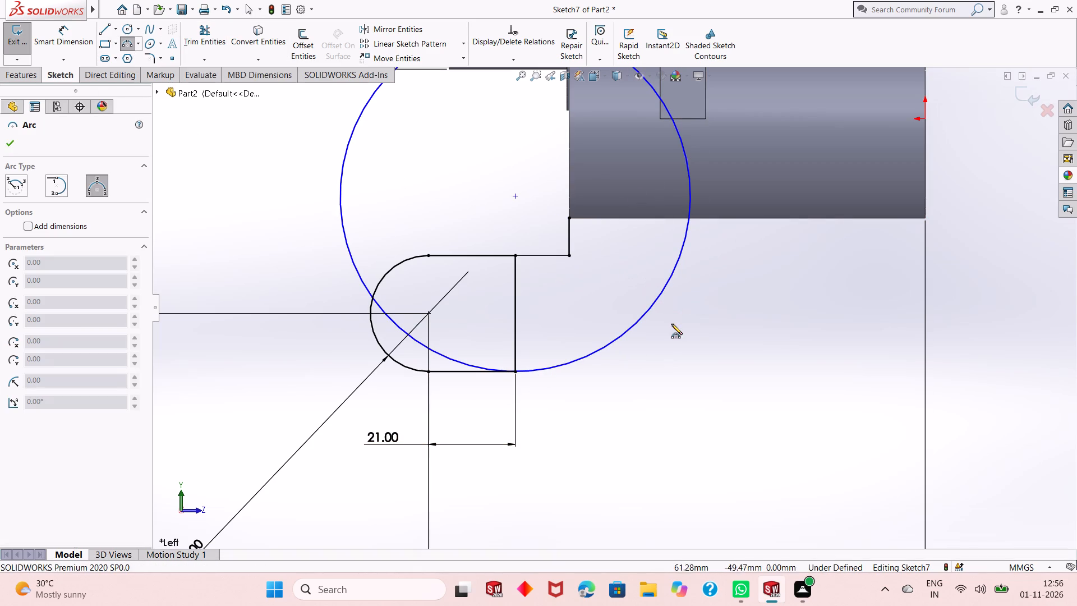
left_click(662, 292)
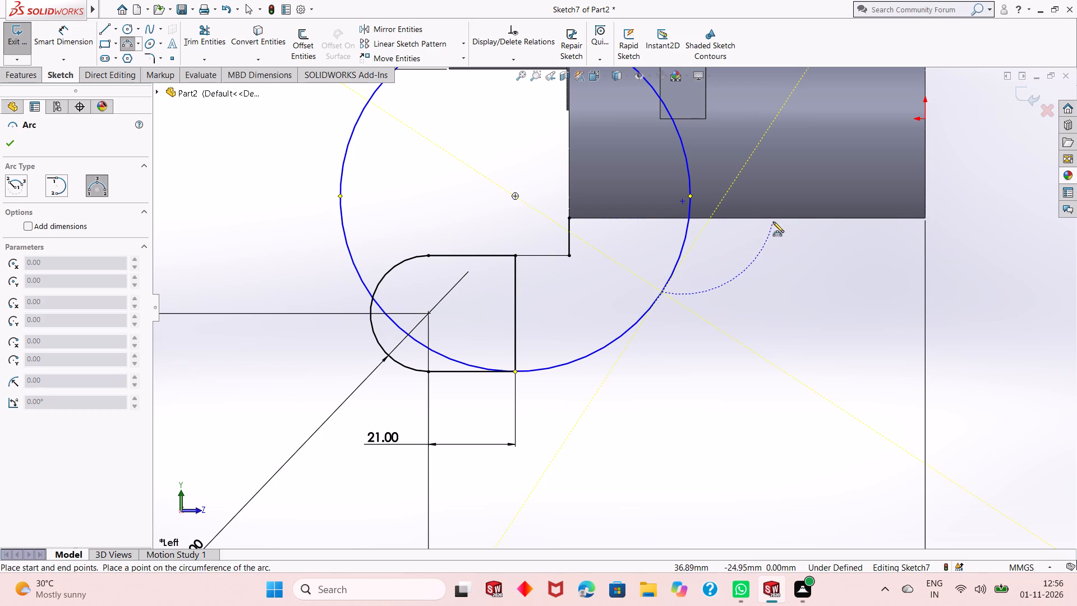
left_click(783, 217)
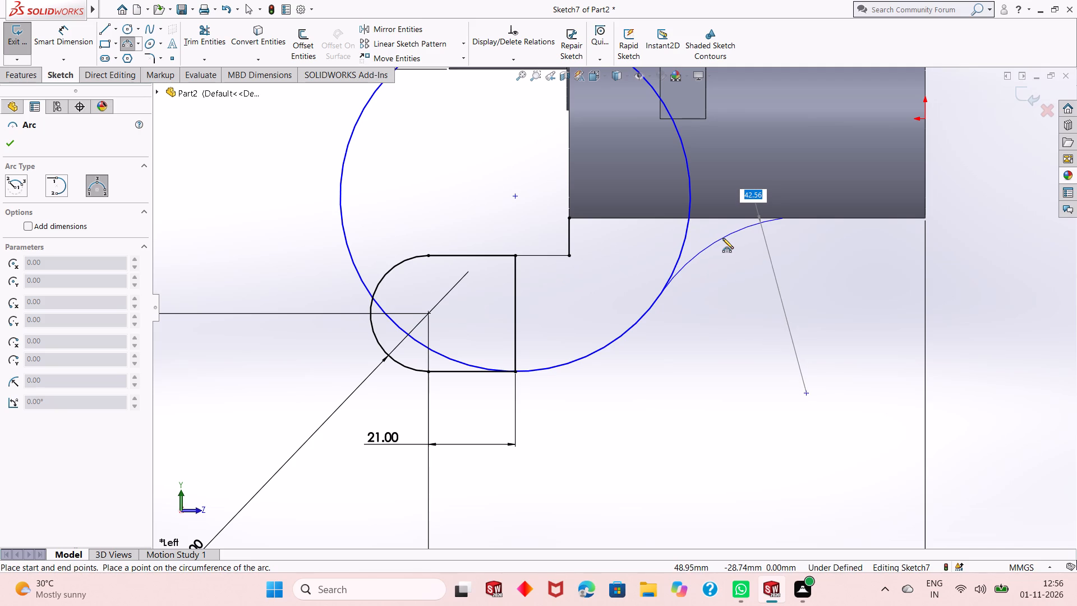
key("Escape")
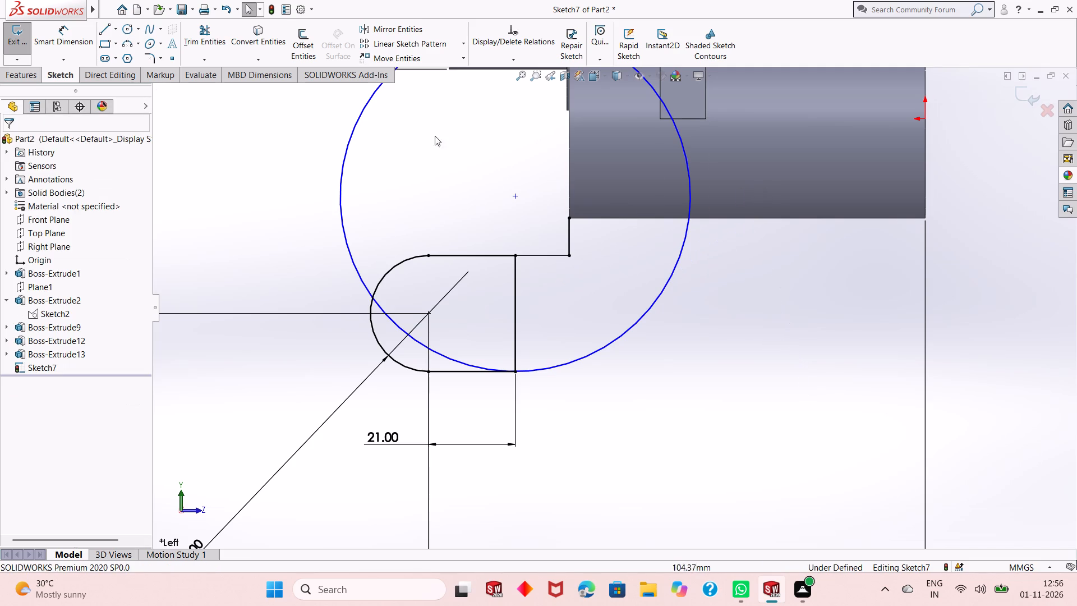
Sketch a three-point arc with a 38 mm radius from the circle's cylinder side to the cylinder's lower edge.
left_click(128, 44)
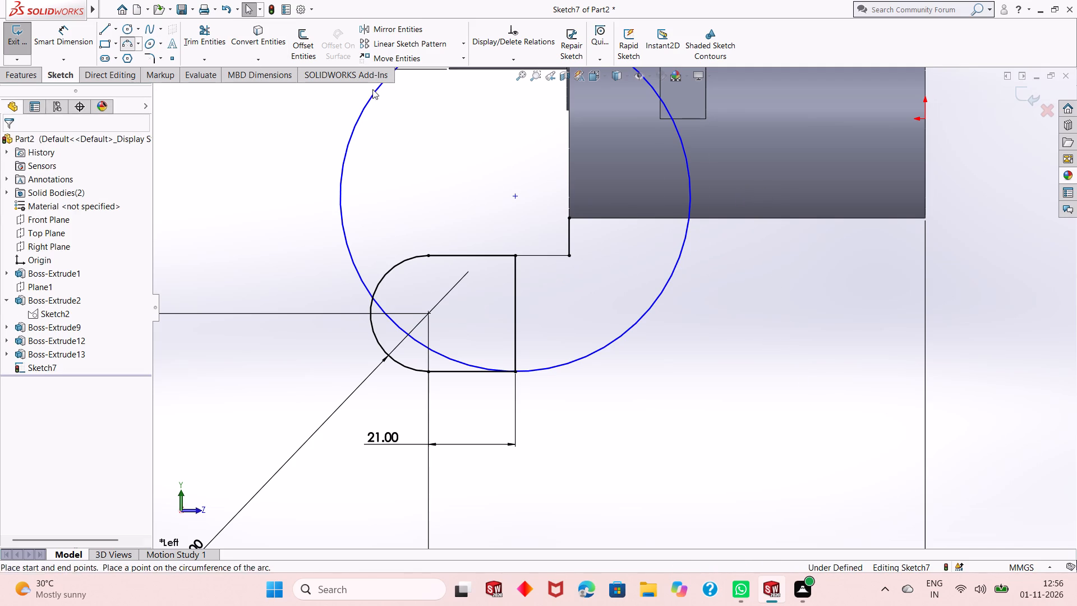
left_click(667, 282)
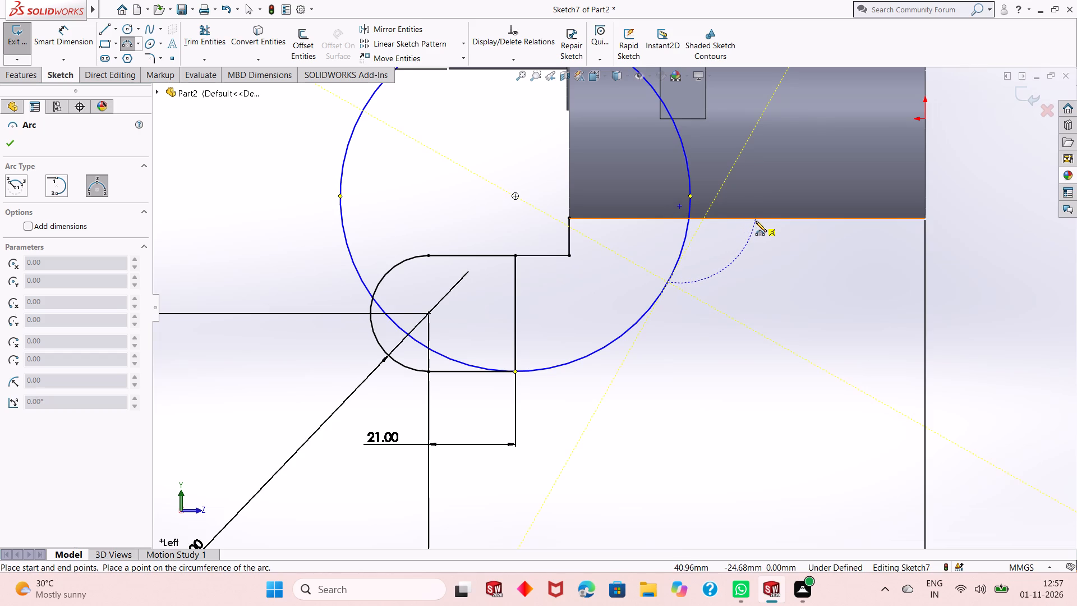
left_click(762, 218)
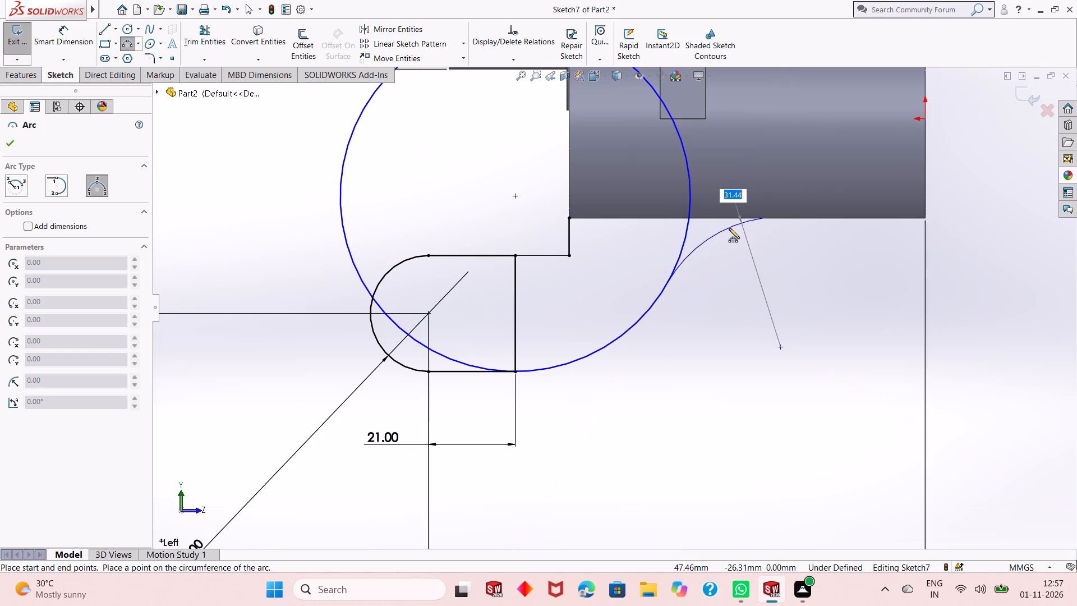
type("38")
key("Return")
key("Escape")
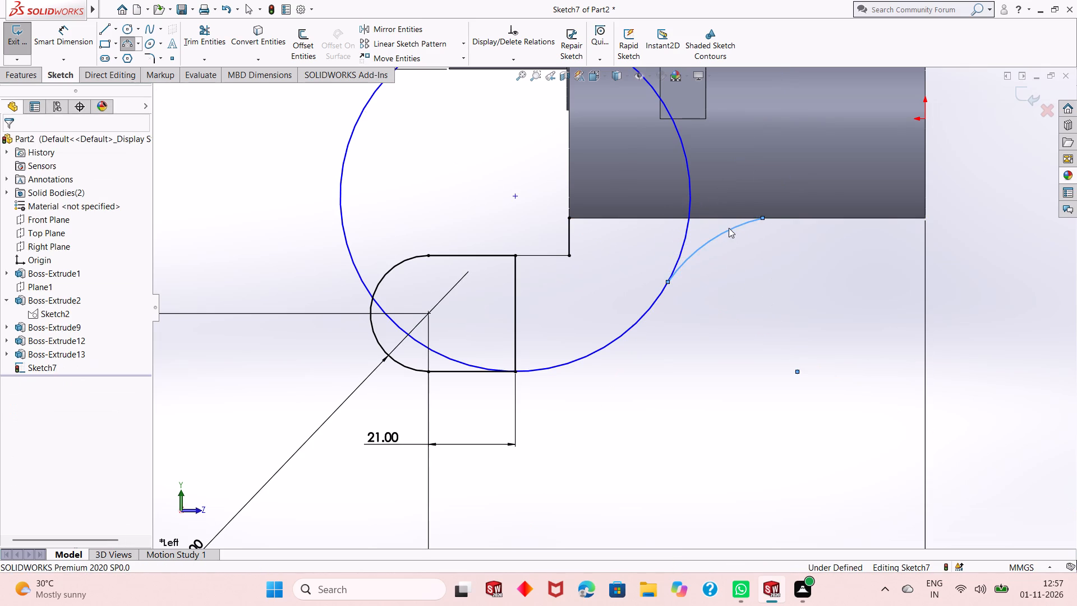
key("Escape")
Trim the circle to leave only the curve from the profile's lower corner to the 38 mm arc.
scroll(696, 263, "up", 1)
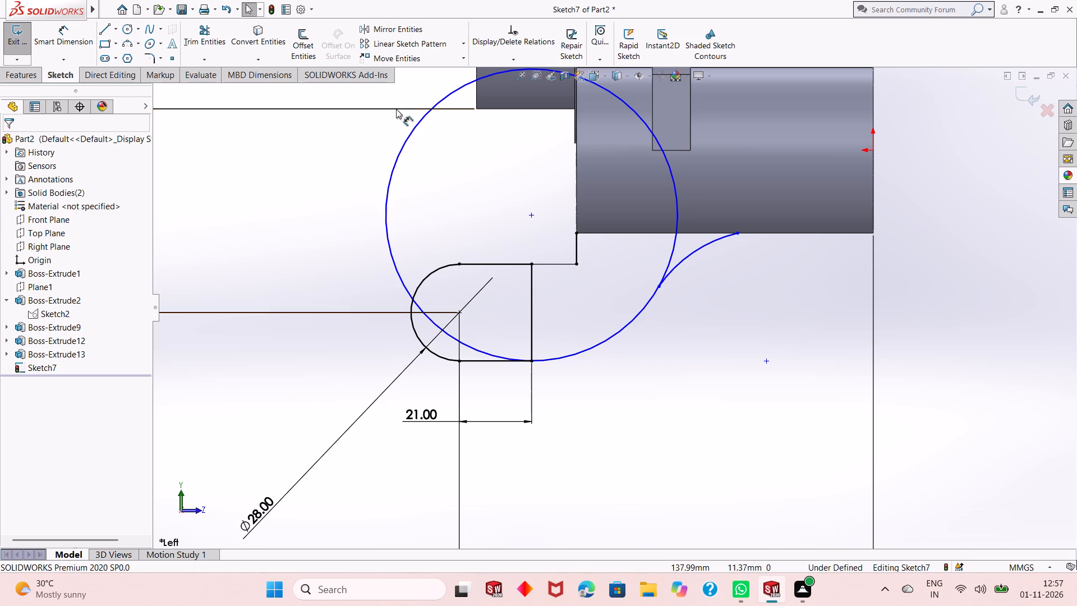
left_click(196, 26)
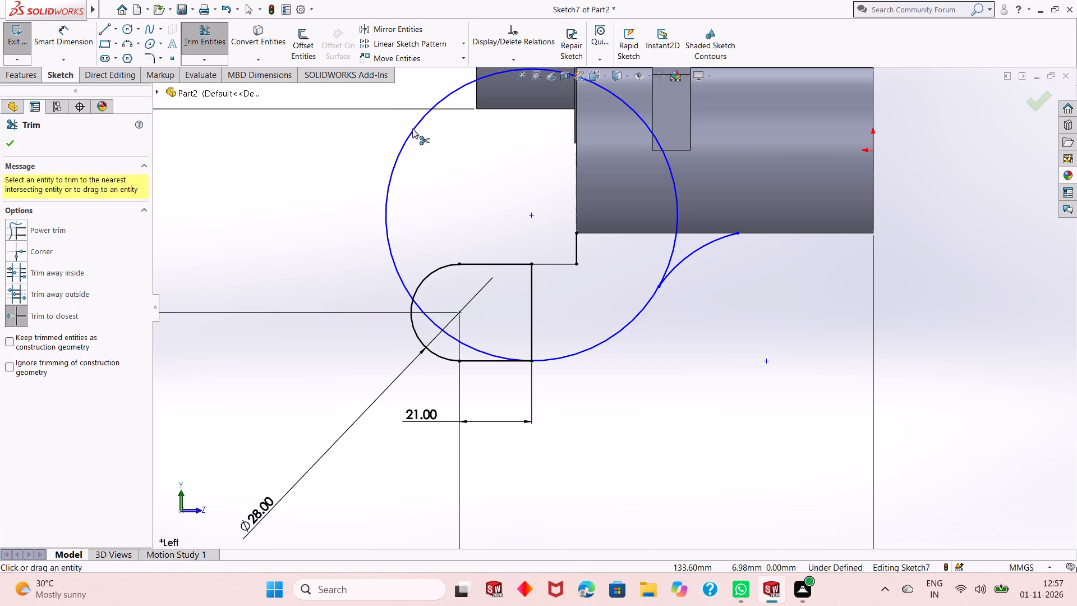
left_click(412, 128)
left_click(434, 322)
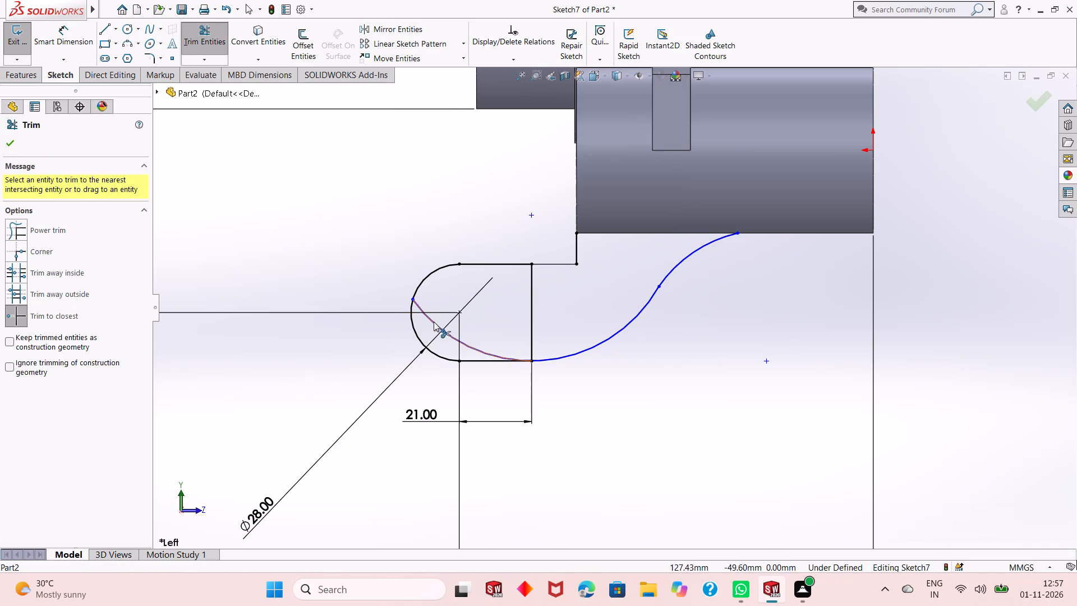
scroll(521, 332, "up", 1)
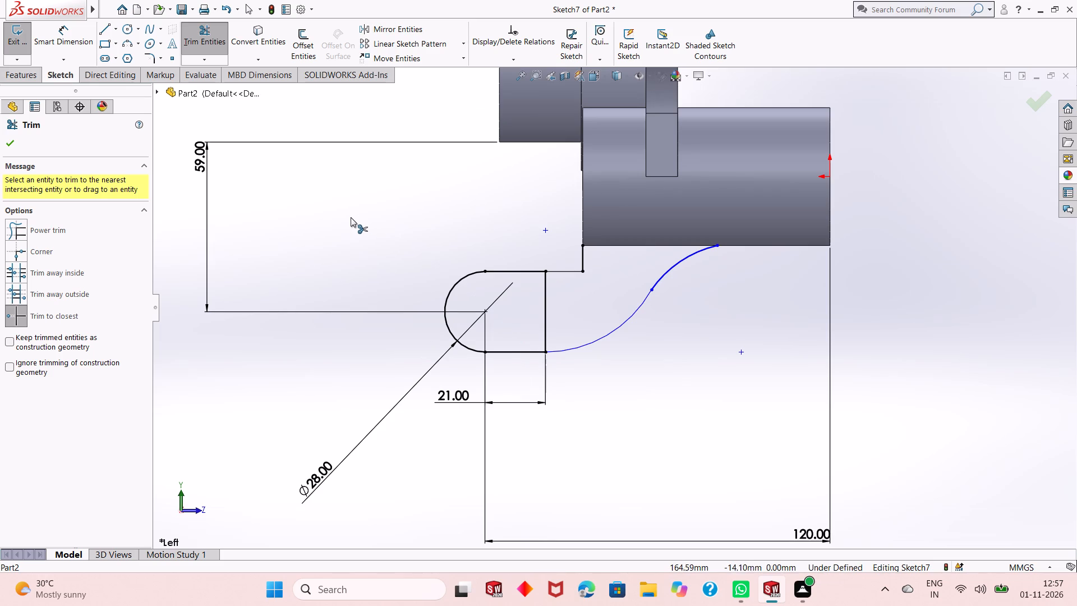
right_click(335, 210)
left_click(360, 248)
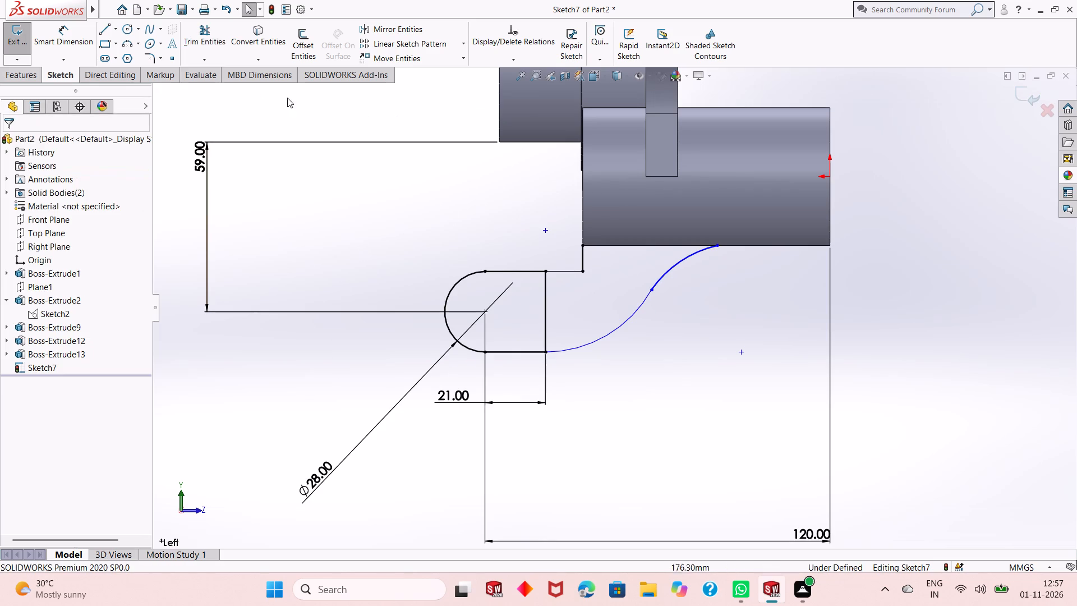
Draw a horizontal line about 47 mm long along the cylinder's lower edge, from its corner to the 38 mm arc's upper end.
left_click(105, 36)
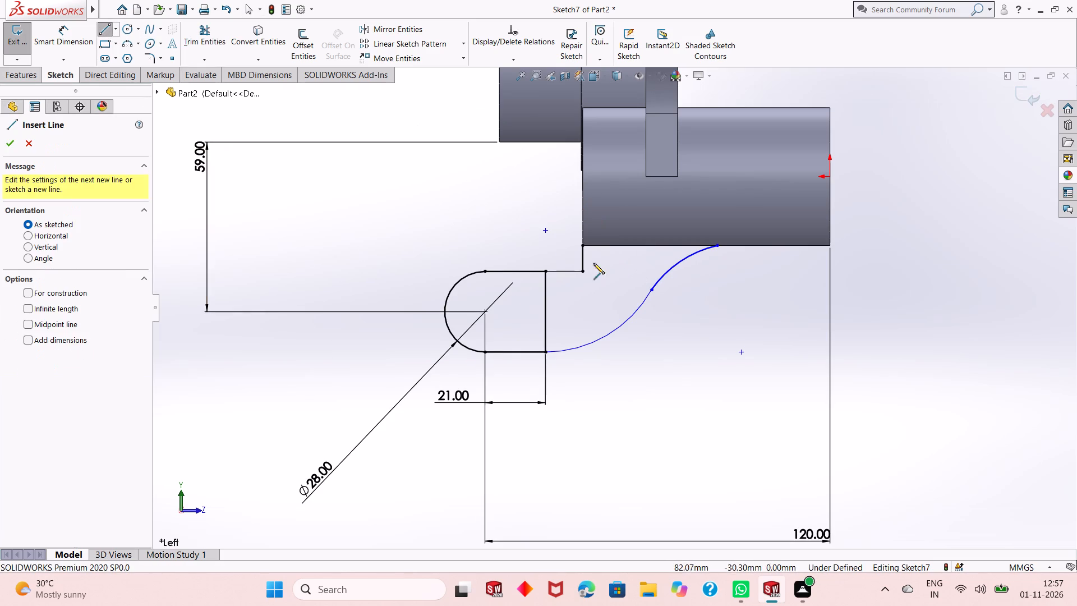
left_click(579, 247)
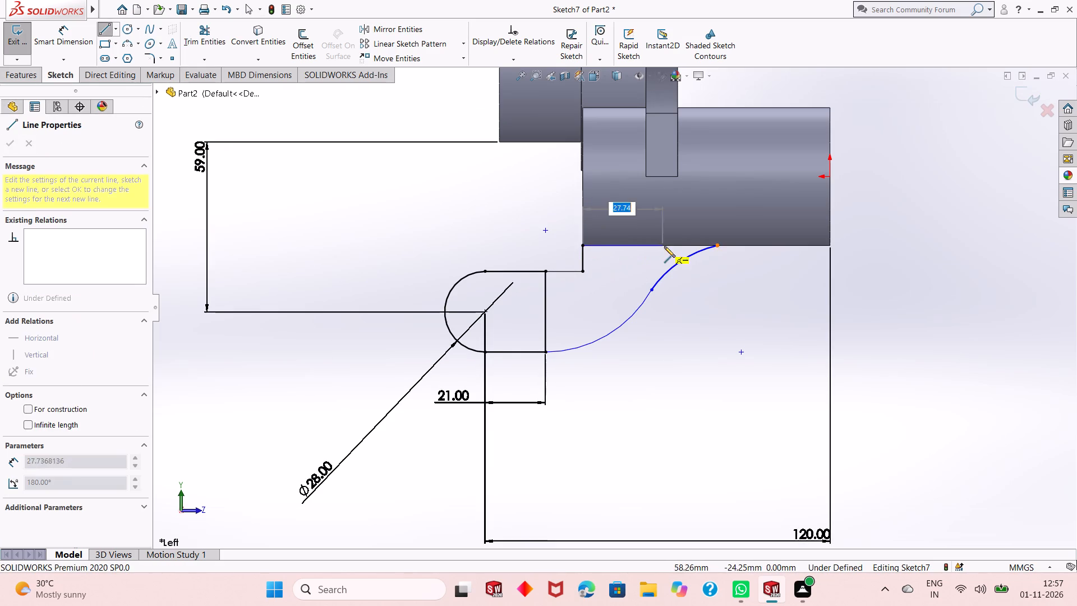
left_click(719, 246)
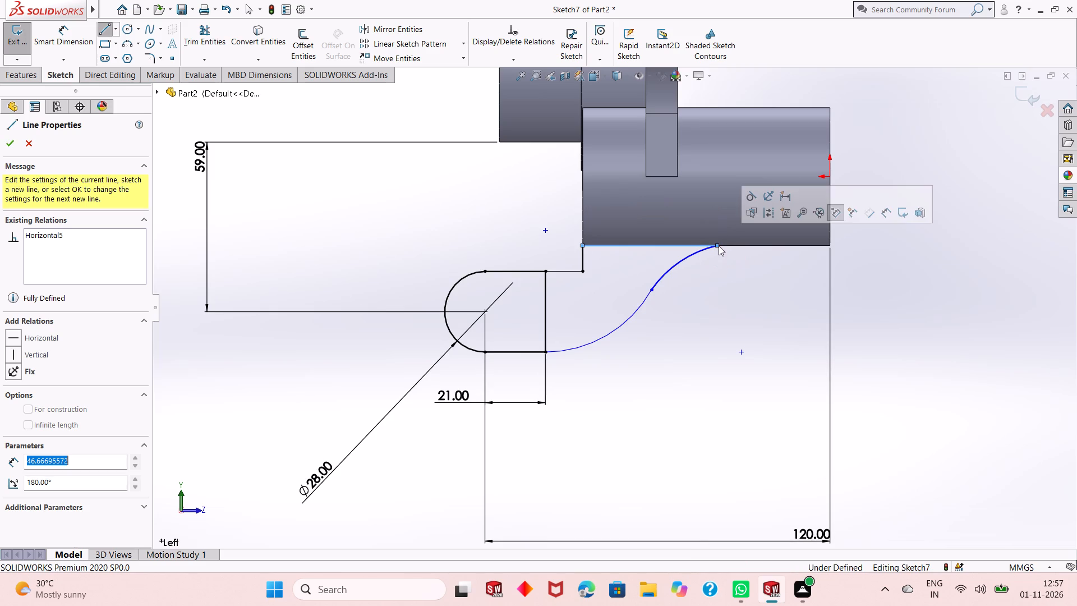
right_click(738, 268)
left_click(748, 275)
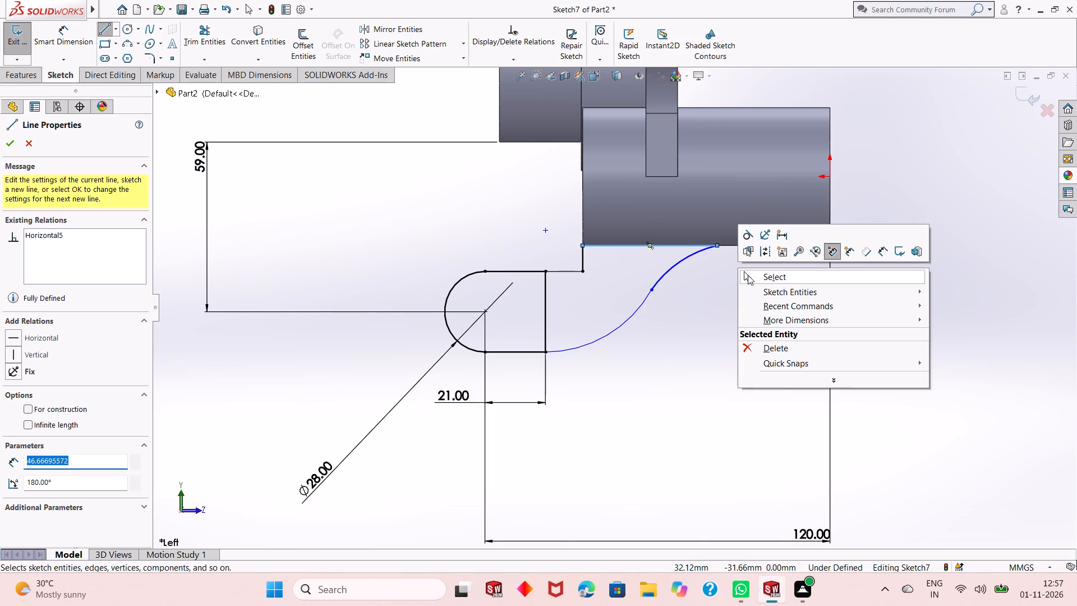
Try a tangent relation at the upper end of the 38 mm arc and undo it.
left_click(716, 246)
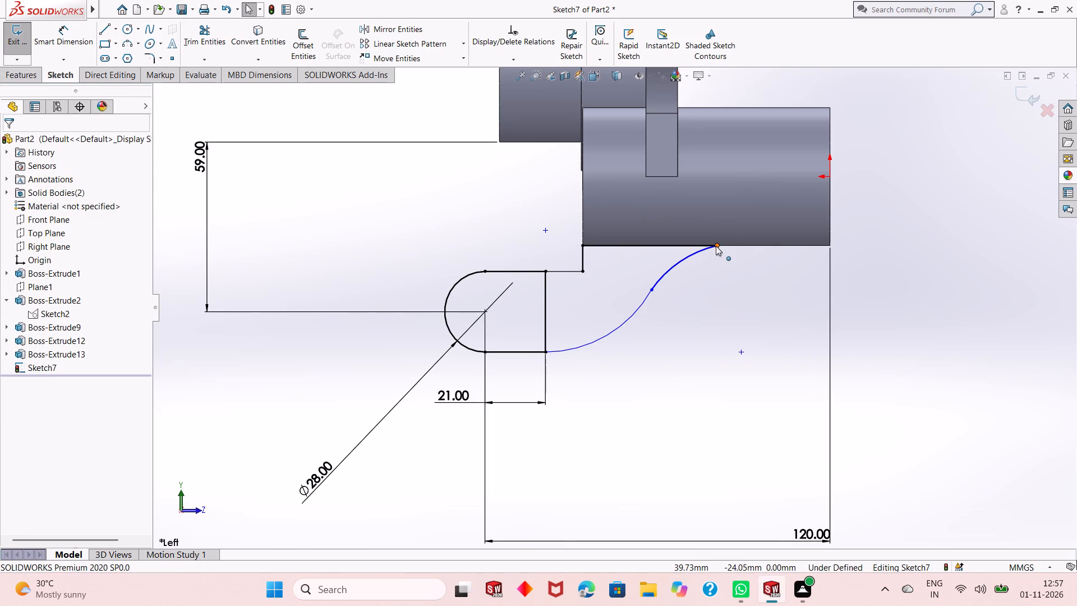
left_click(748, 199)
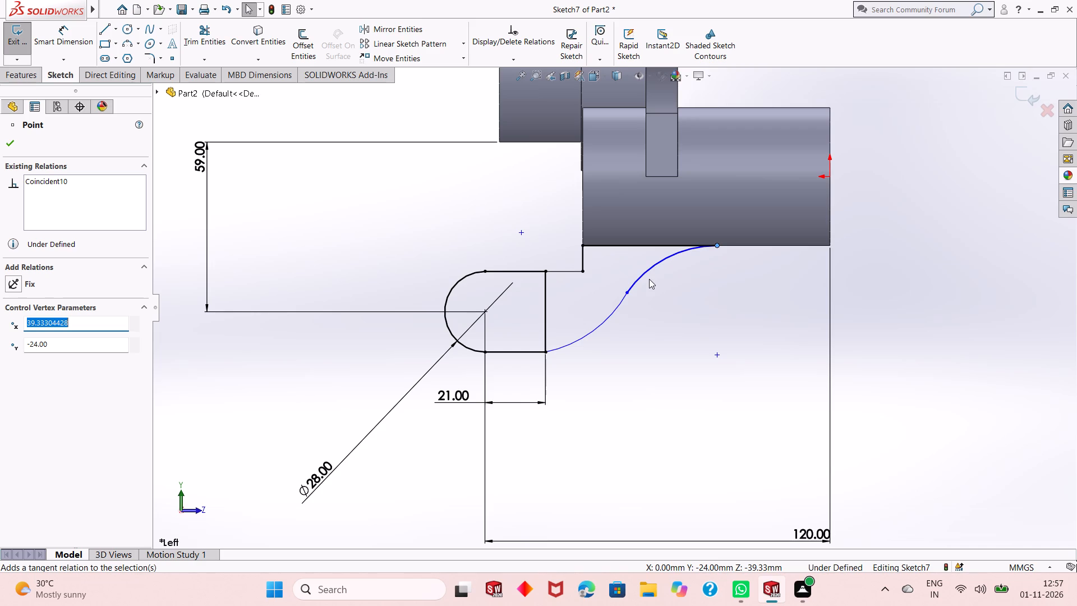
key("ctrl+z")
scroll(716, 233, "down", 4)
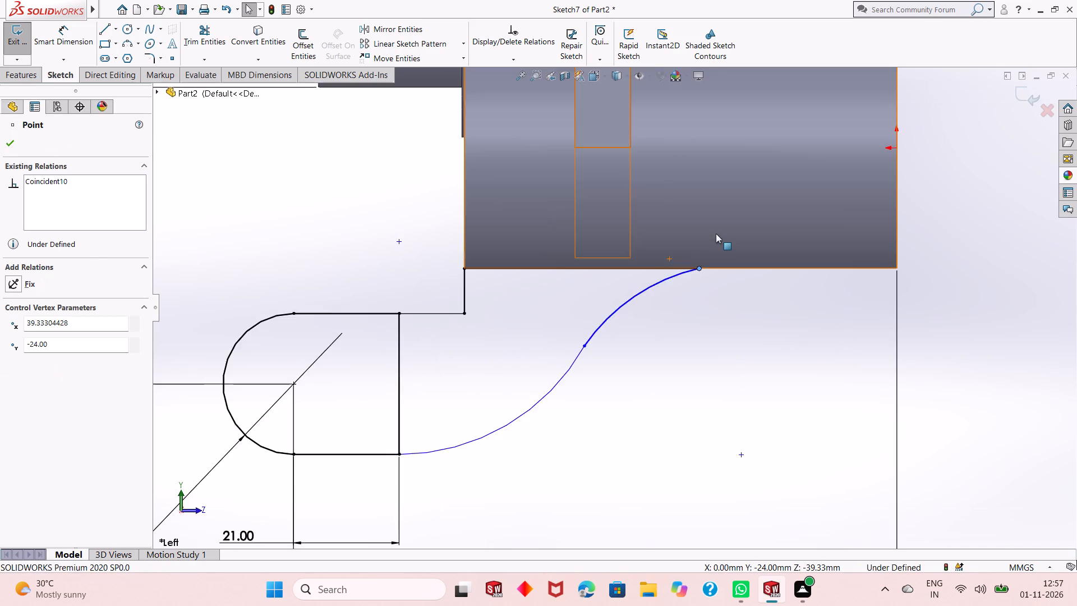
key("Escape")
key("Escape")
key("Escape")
Fix the point where the 38 mm arc meets the horizontal line on the cylinder's lower edge.
scroll(678, 276, "down", 18)
key("Escape")
key("Escape")
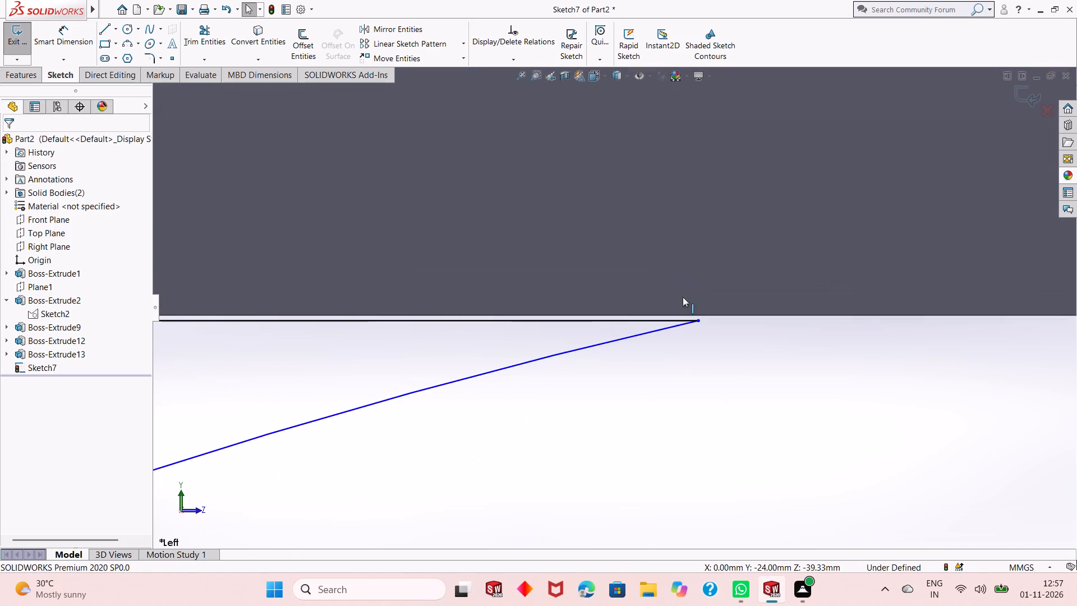
scroll(691, 331, "up", 7)
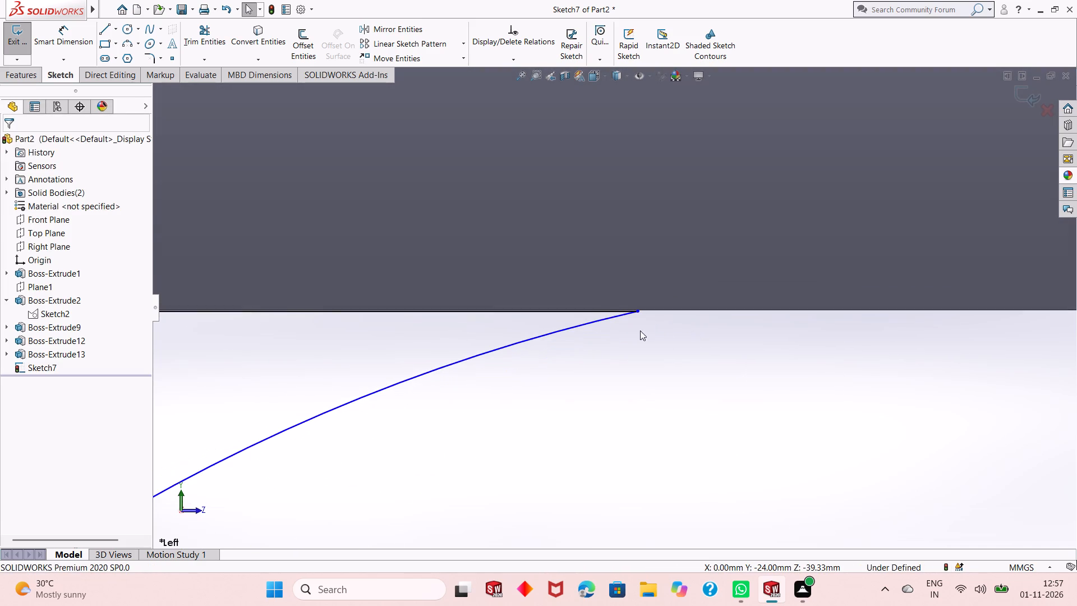
scroll(630, 327, "down", 3)
scroll(620, 316, "up", 2)
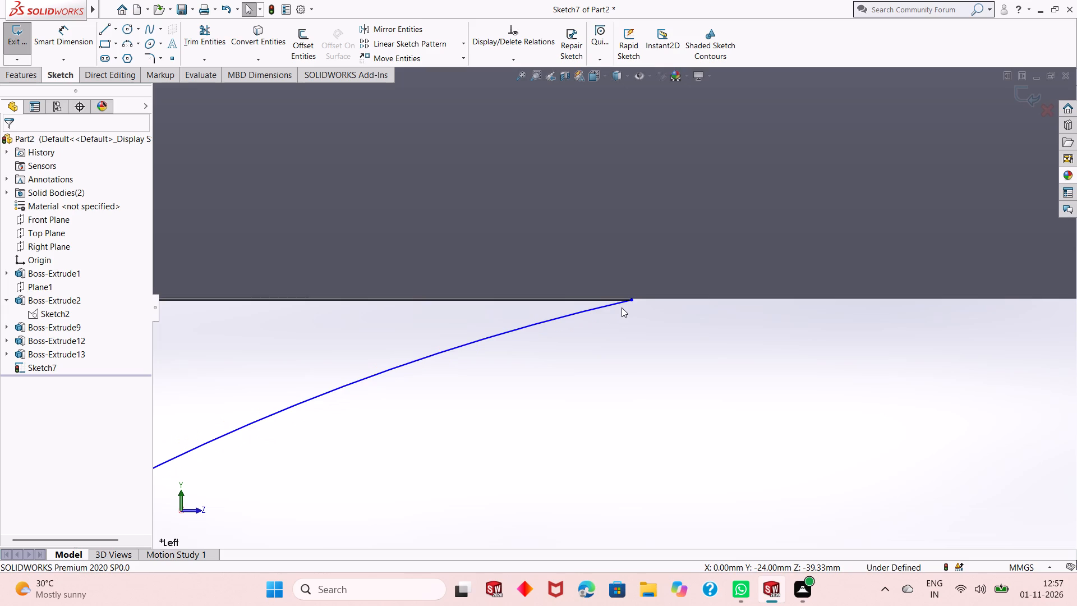
scroll(623, 304, "down", 15)
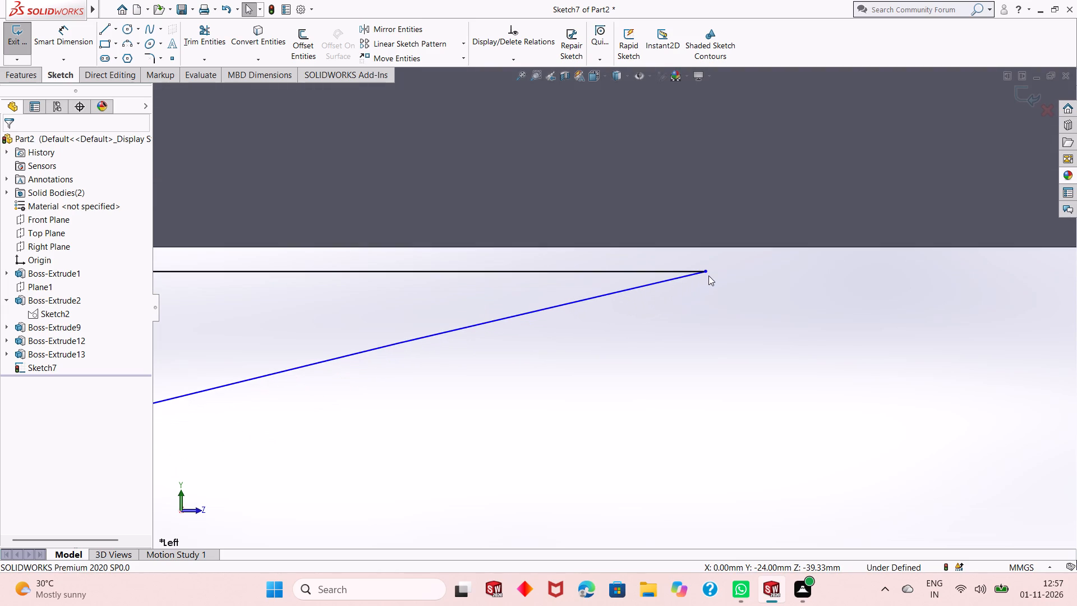
left_click(707, 272)
left_click(757, 222)
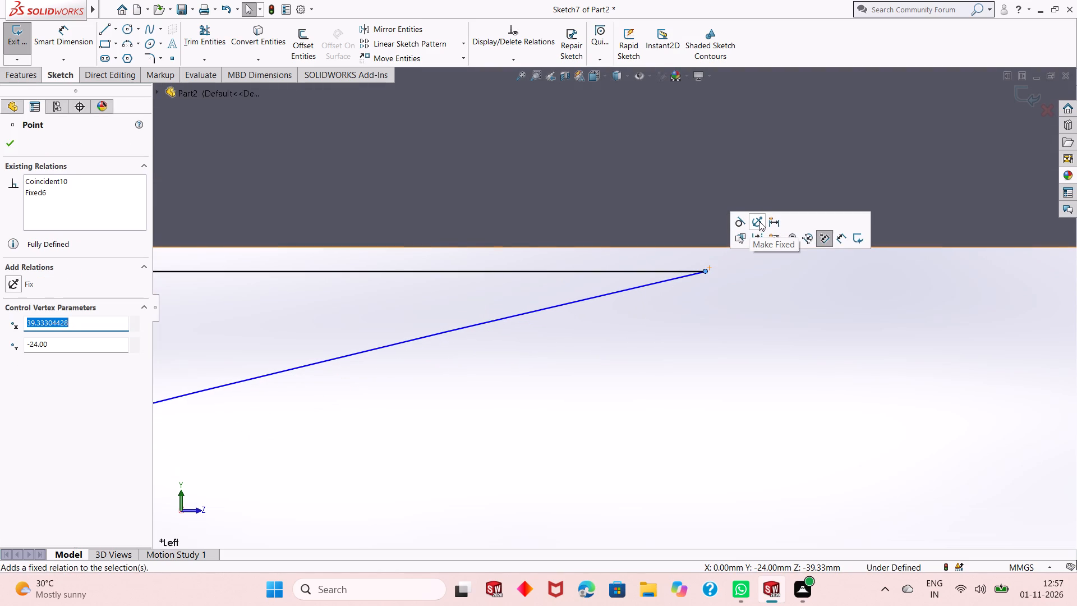
scroll(688, 286, "up", 19)
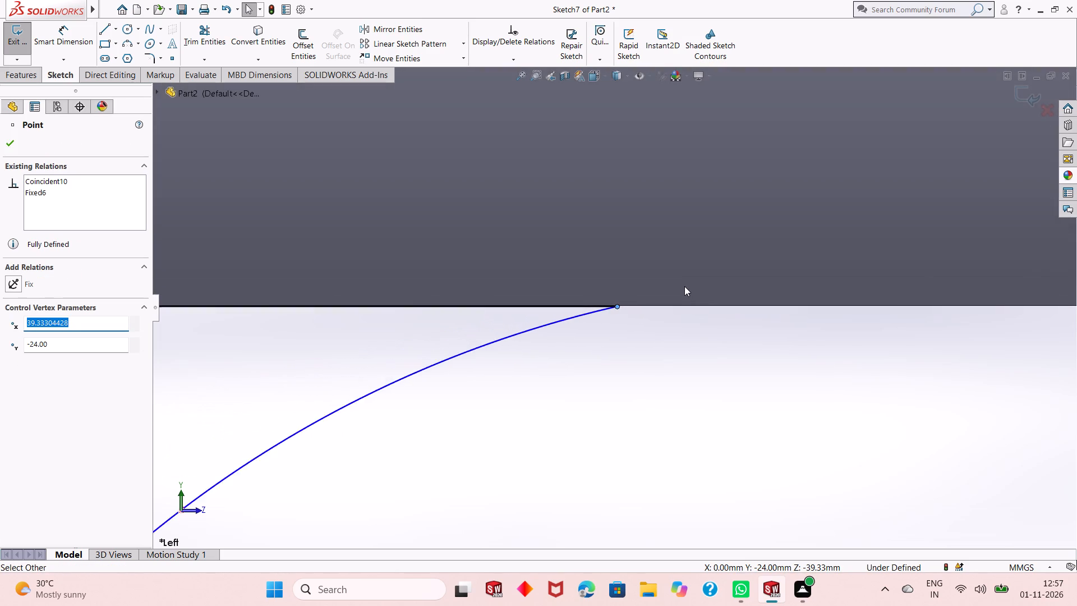
scroll(684, 286, "up", 10)
key("Escape")
key("Escape")
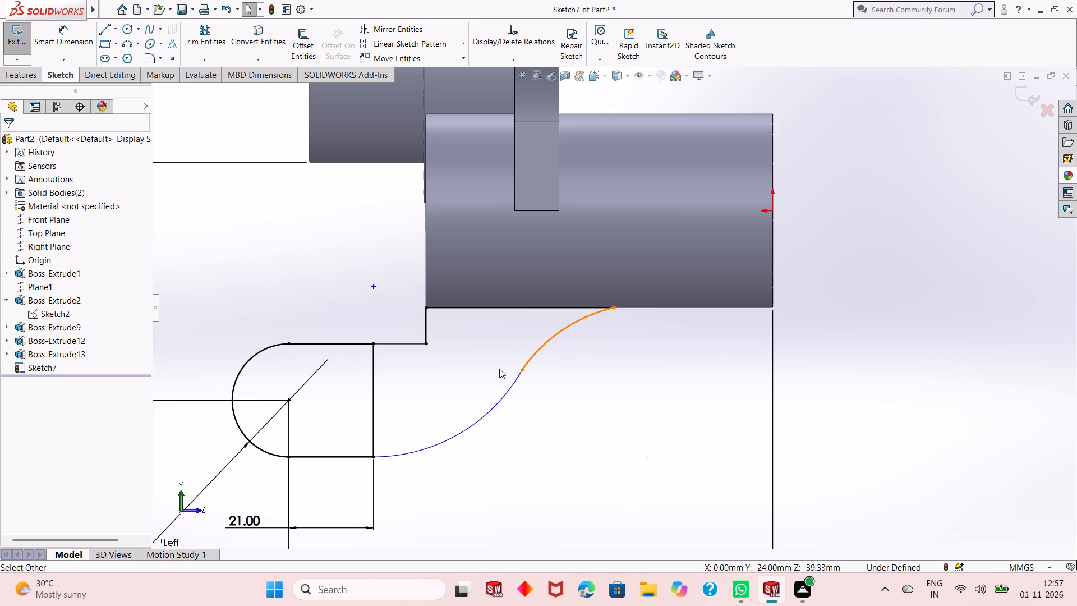
Dimension the upper arc's radius as 38 mm.
left_click(66, 43)
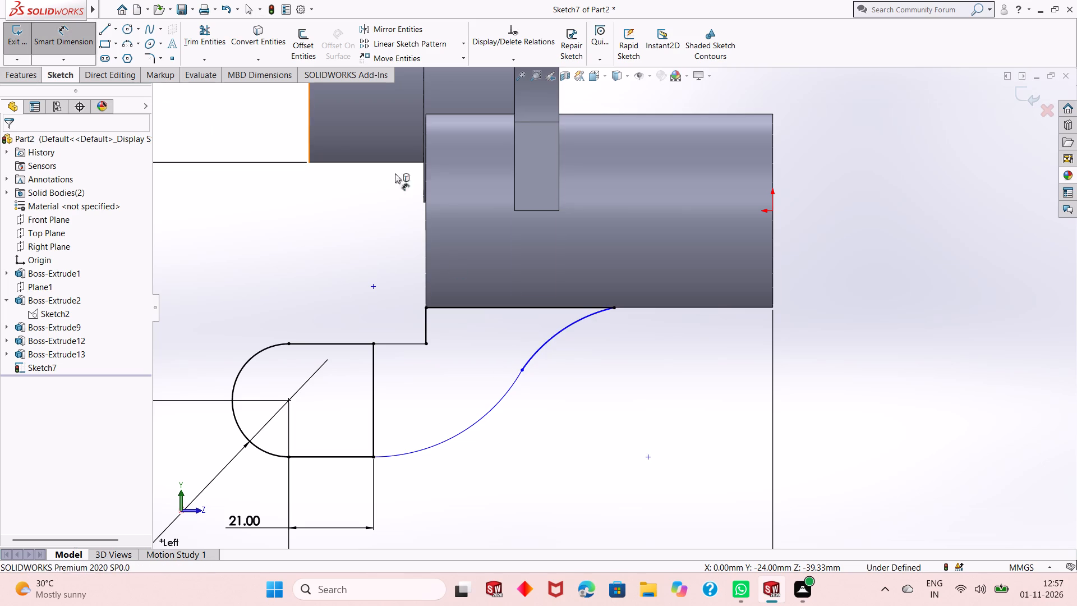
left_click(567, 328)
left_click(567, 328)
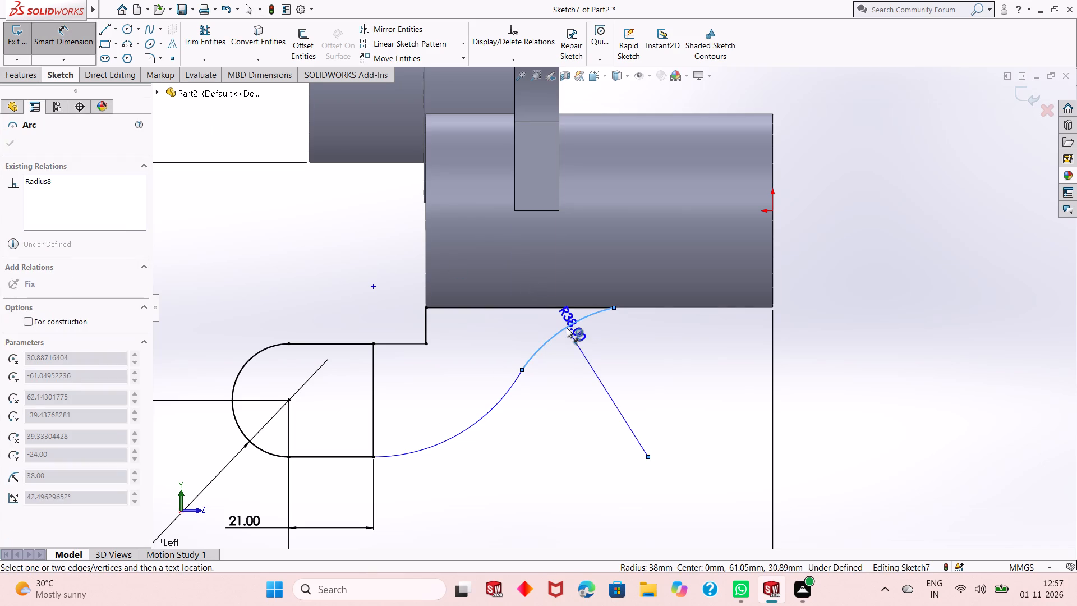
left_click(564, 346)
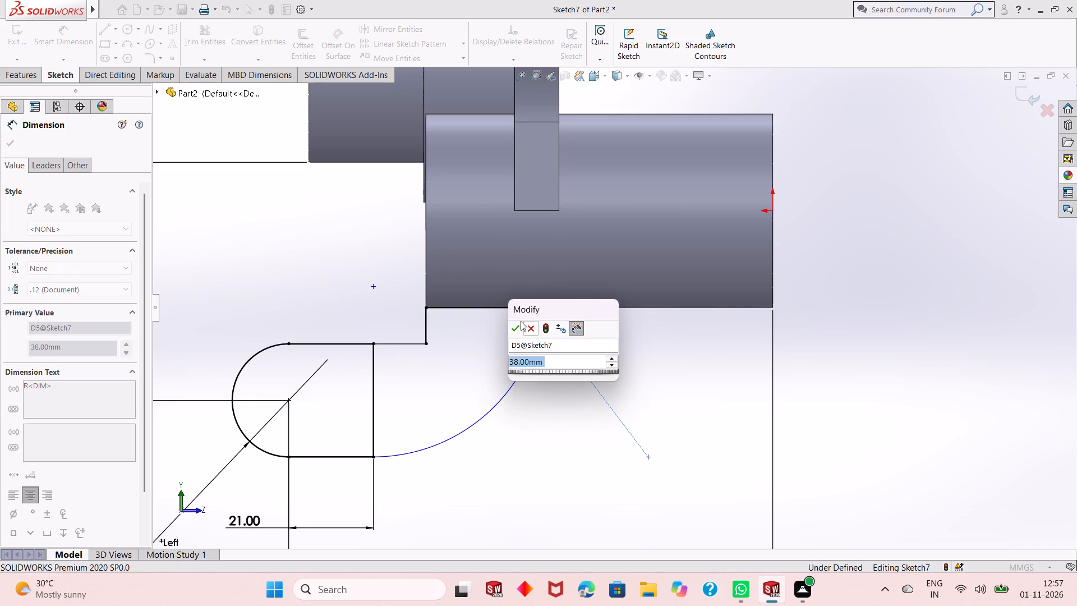
left_click(516, 327)
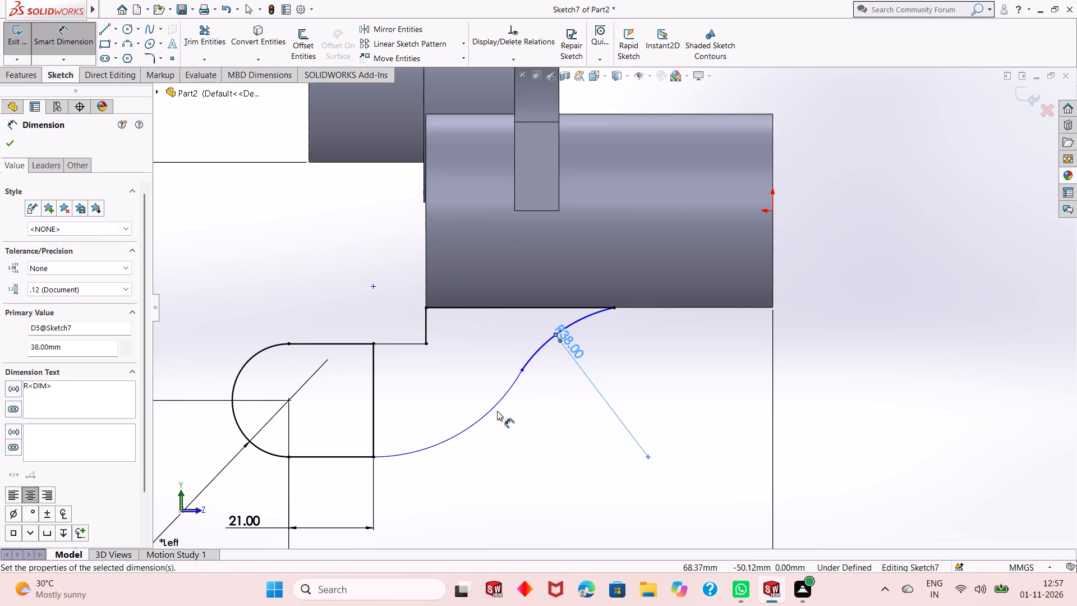
Dimension the lower connecting arc's radius as 42 mm.
left_click(497, 408)
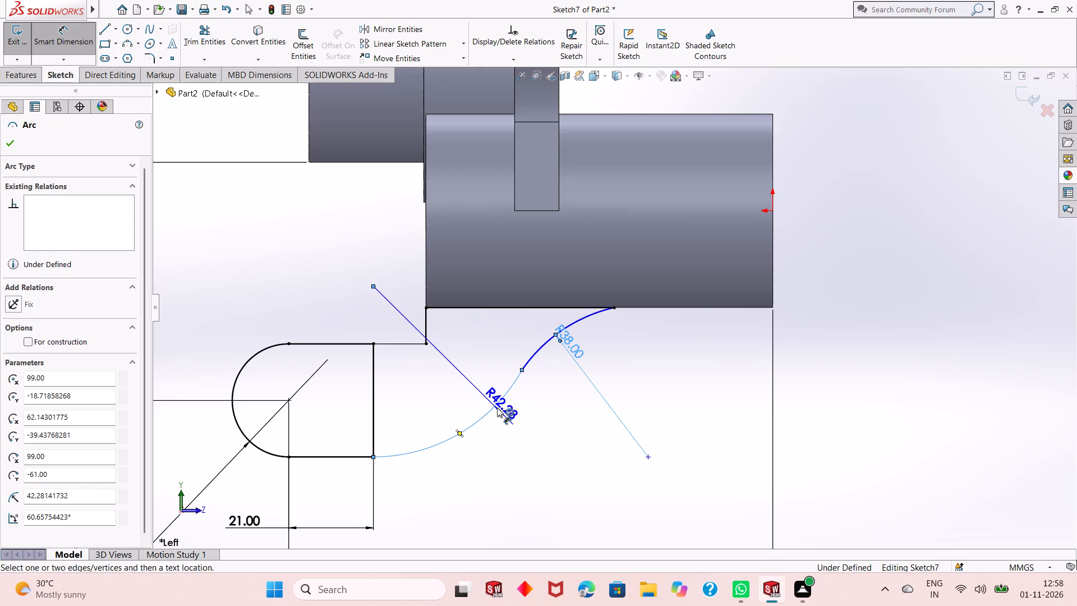
left_click(520, 447)
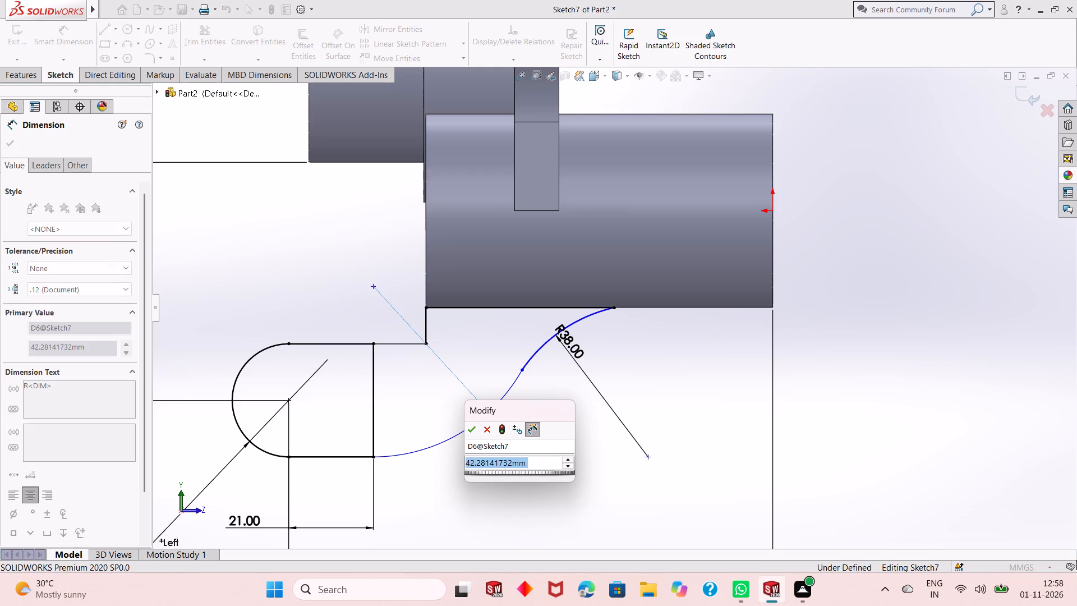
type("42")
key("Return")
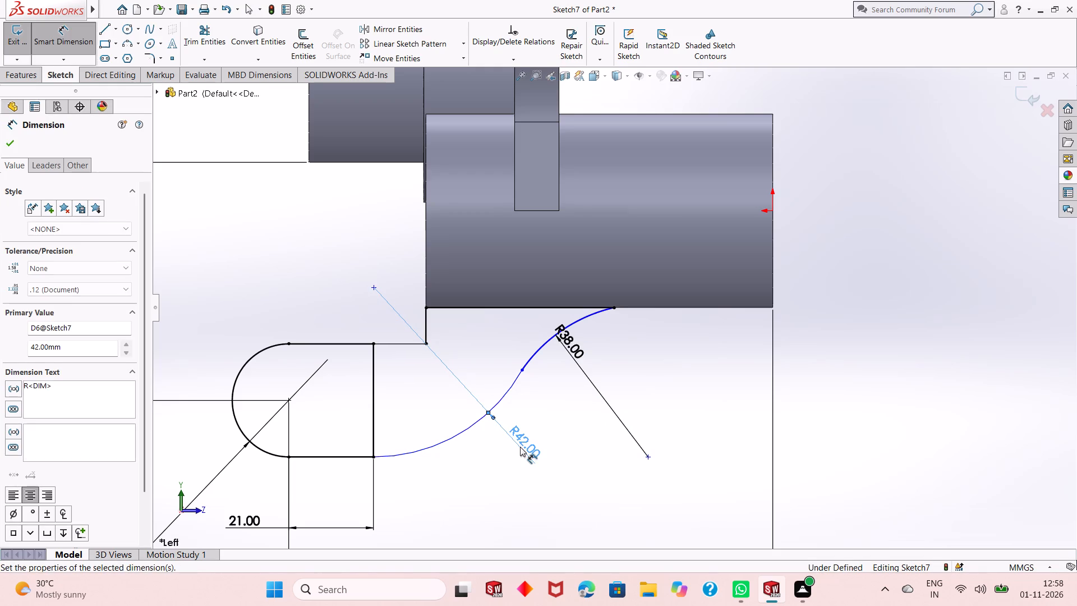
key("Escape")
key("Escape")
Change the lower connecting arc's radius dimension to 44 mm.
scroll(420, 439, "up", 2)
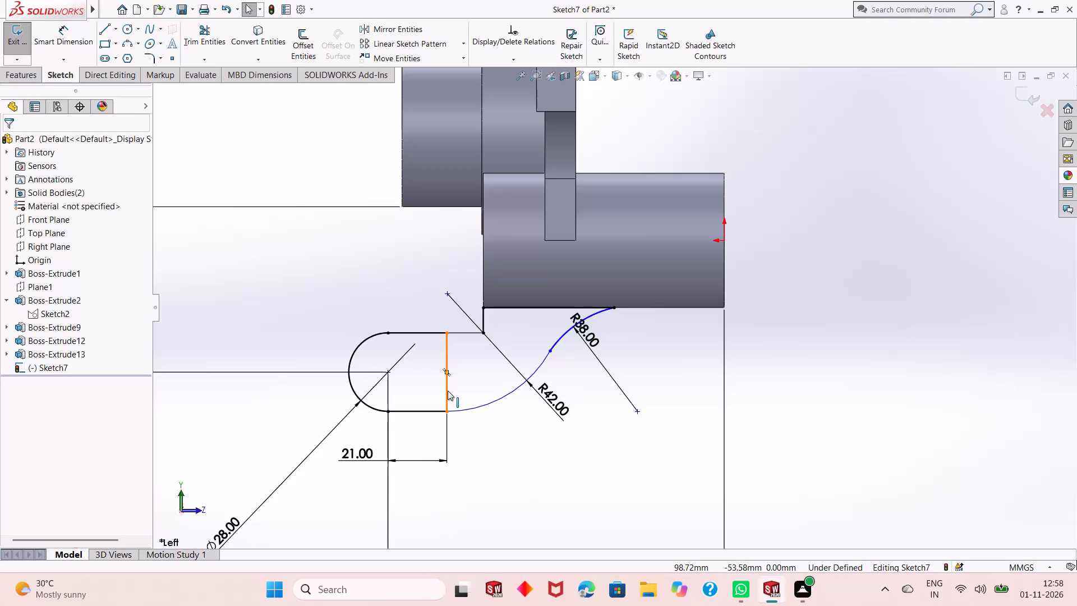
double_click(552, 403)
type("44")
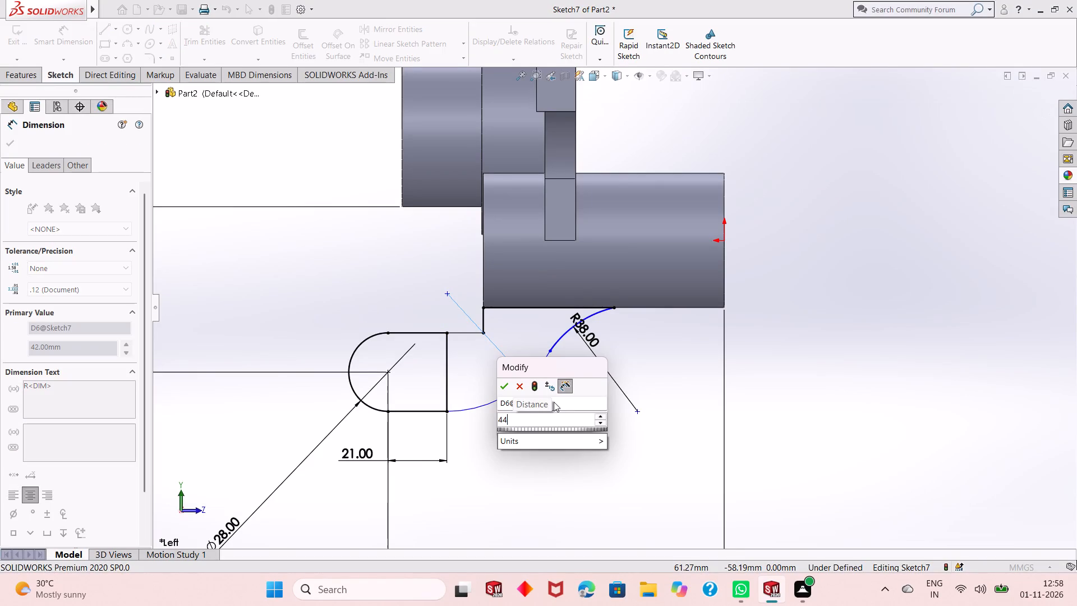
key("Return")
key("Escape")
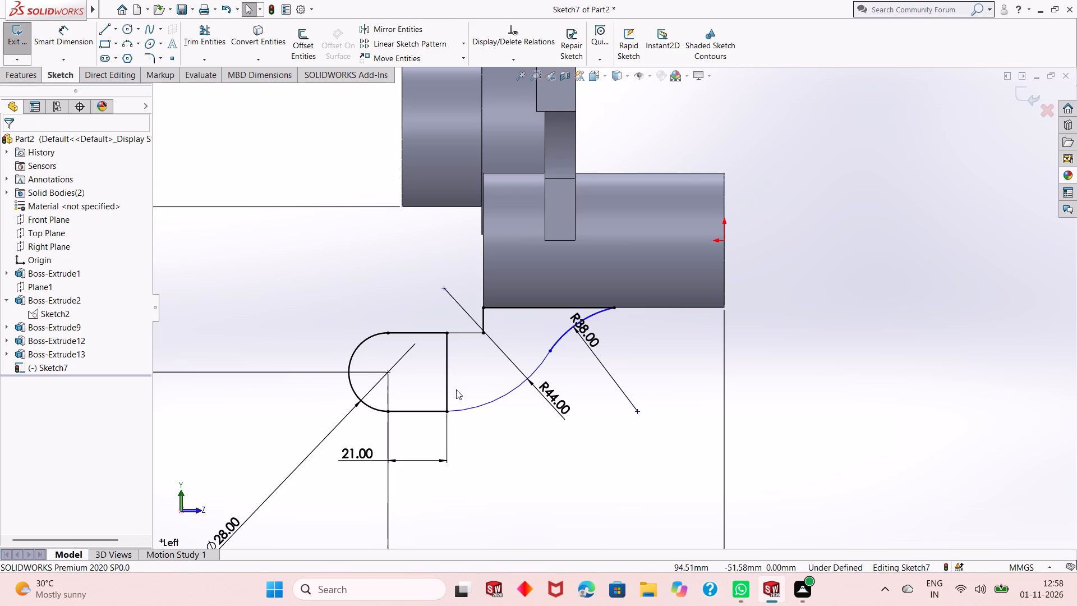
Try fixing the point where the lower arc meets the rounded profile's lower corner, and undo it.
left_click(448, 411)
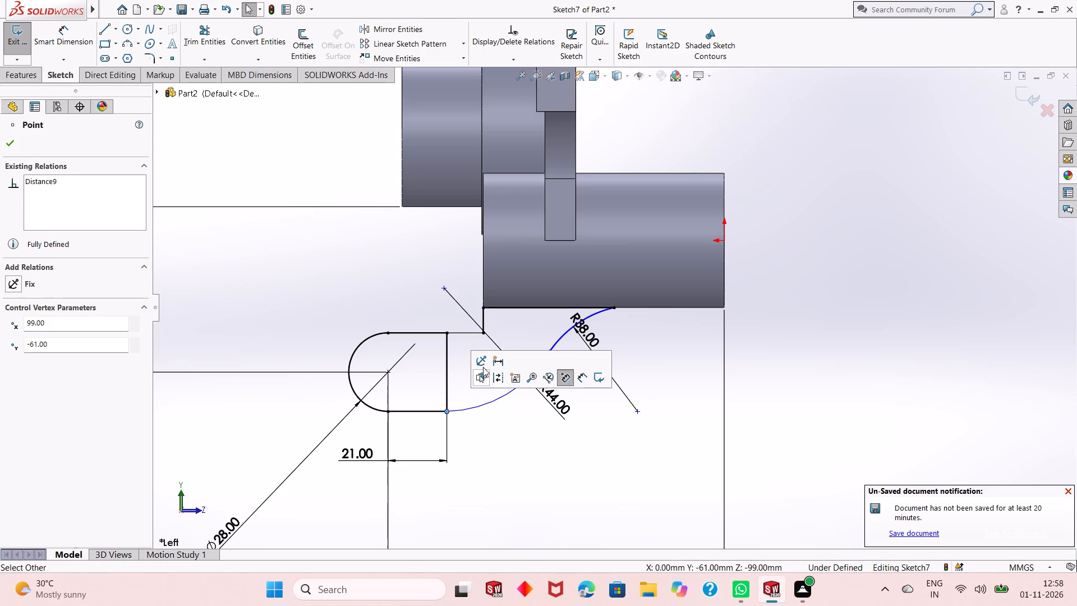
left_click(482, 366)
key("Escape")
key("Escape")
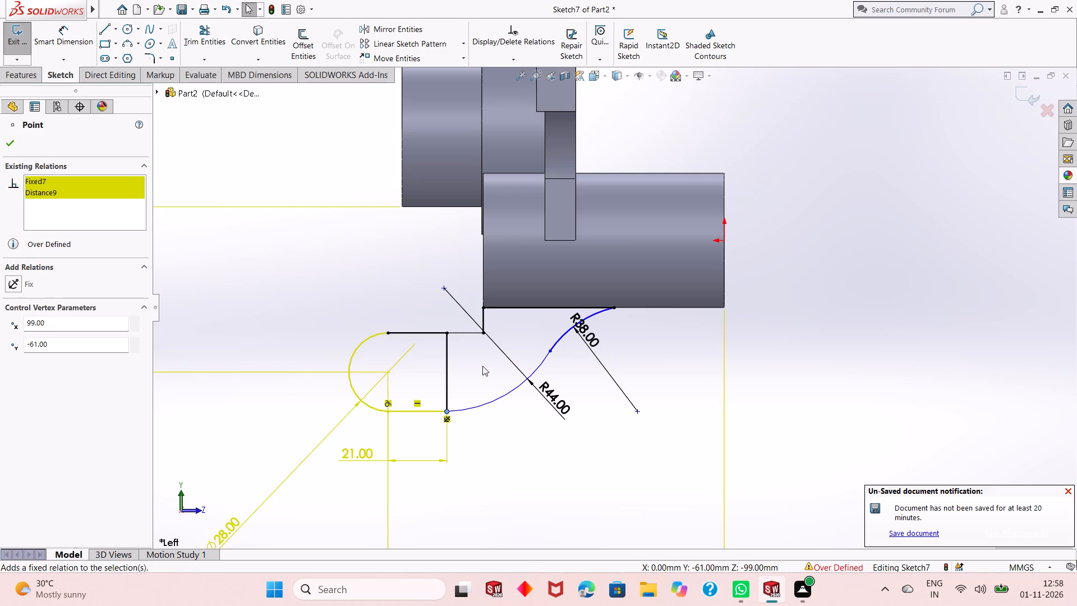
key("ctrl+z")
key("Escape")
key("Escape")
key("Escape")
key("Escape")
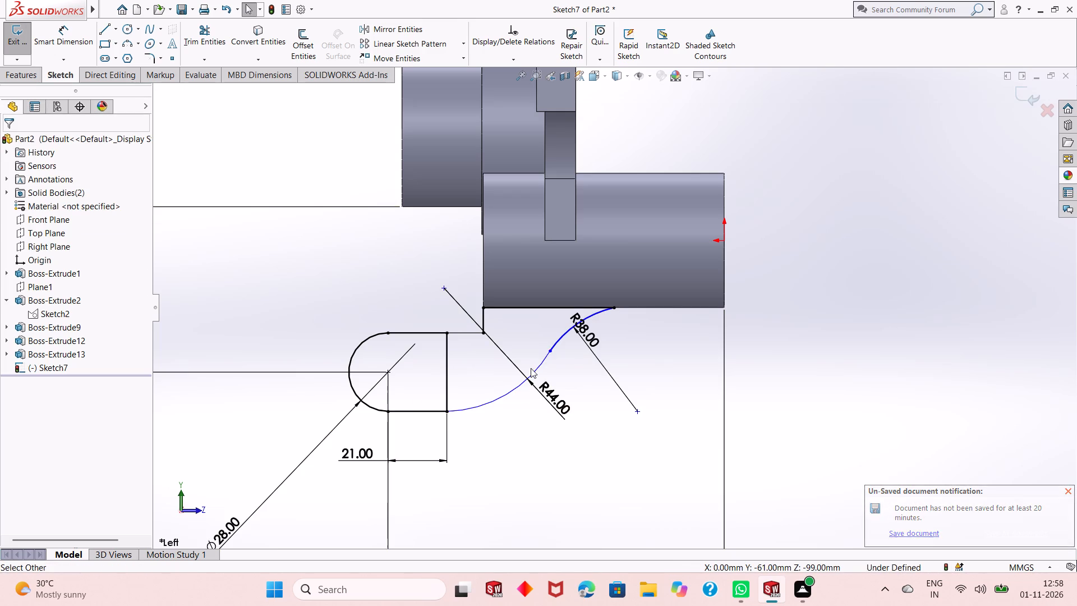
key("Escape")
Add a tangent relation at the point where the 38 mm arc and the 44 mm arc meet.
left_click(549, 351)
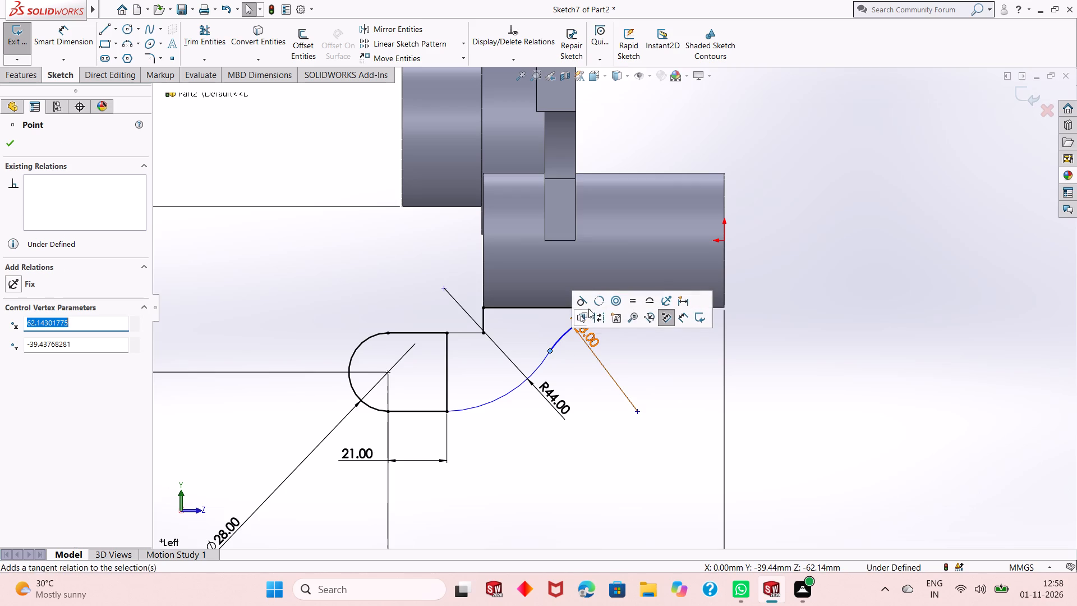
left_click(581, 304)
key("Escape")
key("Escape")
key("Escape")
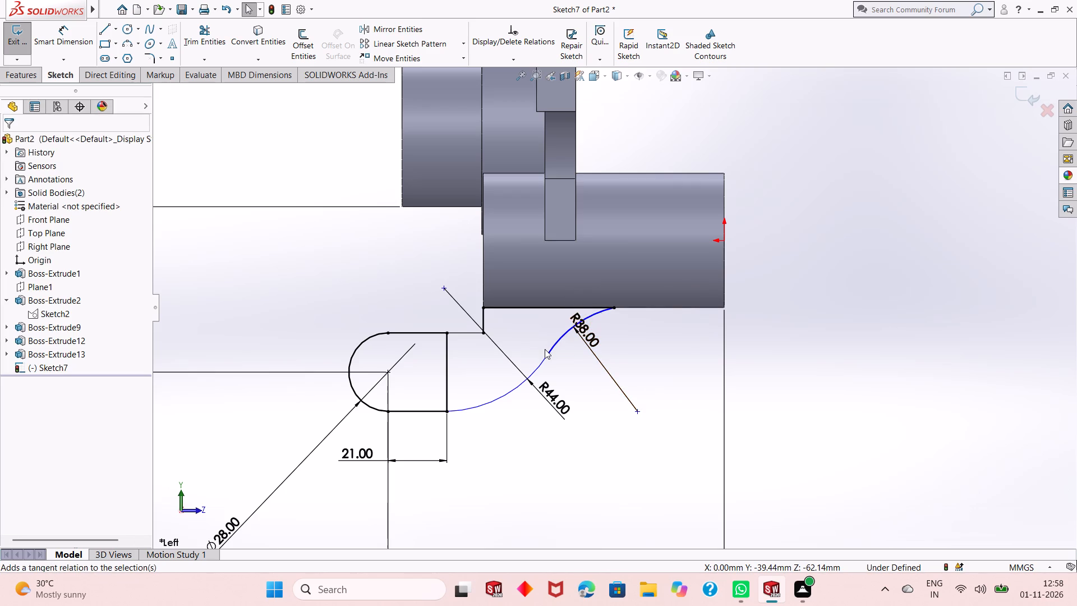
Fix the point where the two connecting arcs meet.
left_click(548, 355)
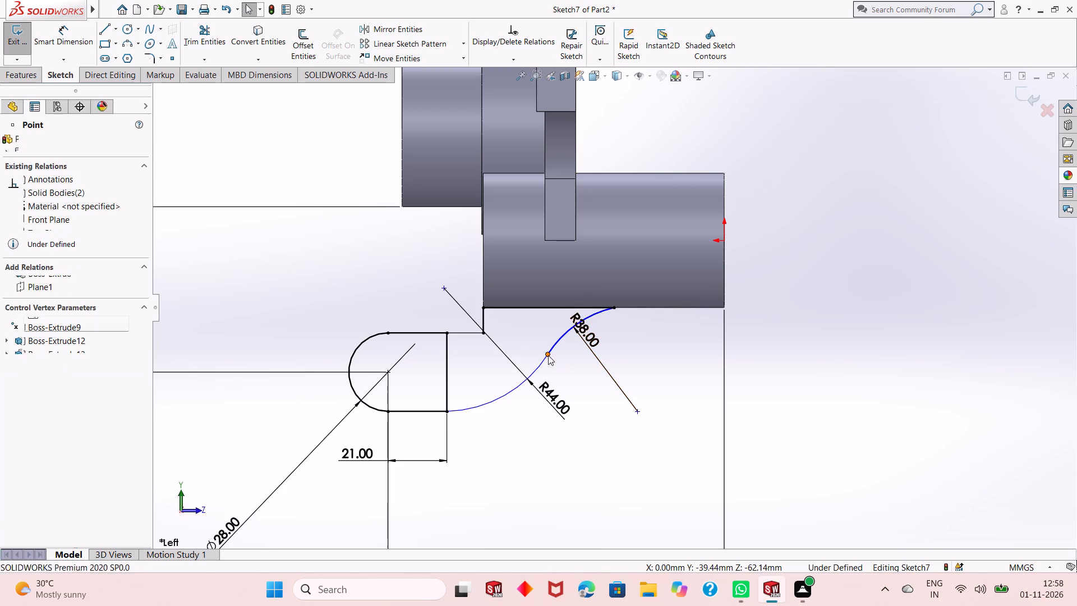
left_click(660, 304)
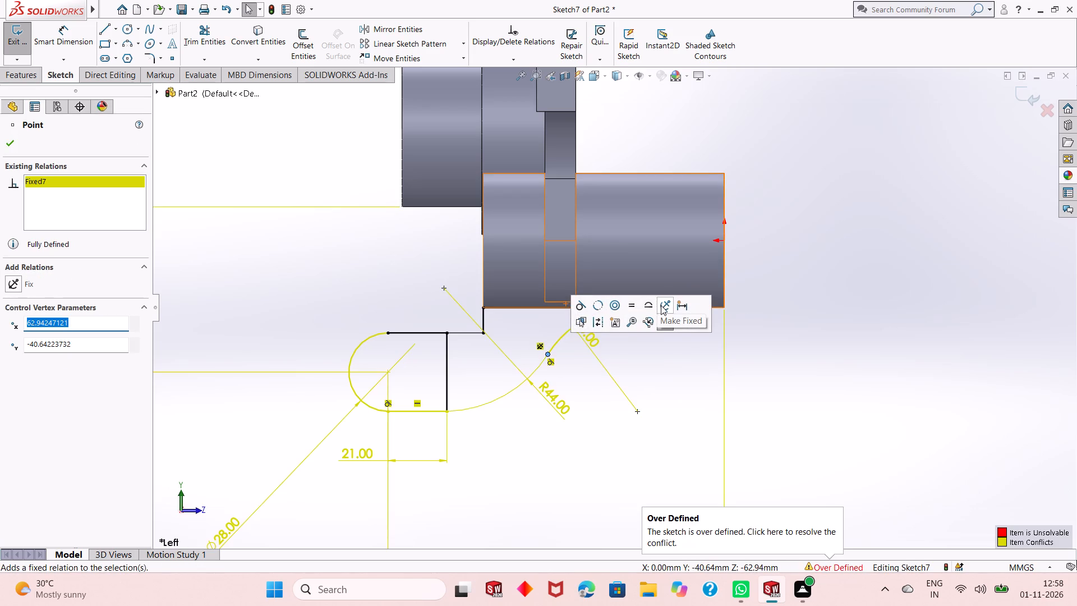
key("Escape")
key("Escape")
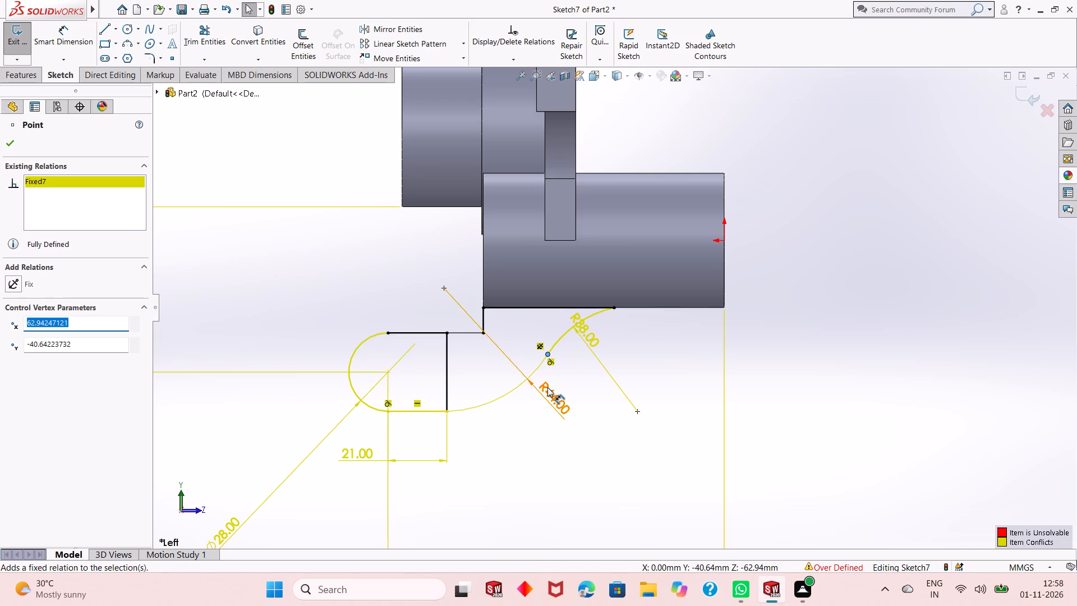
Delete the 44 mm radius dimension from the lower connecting arc.
right_click(549, 389)
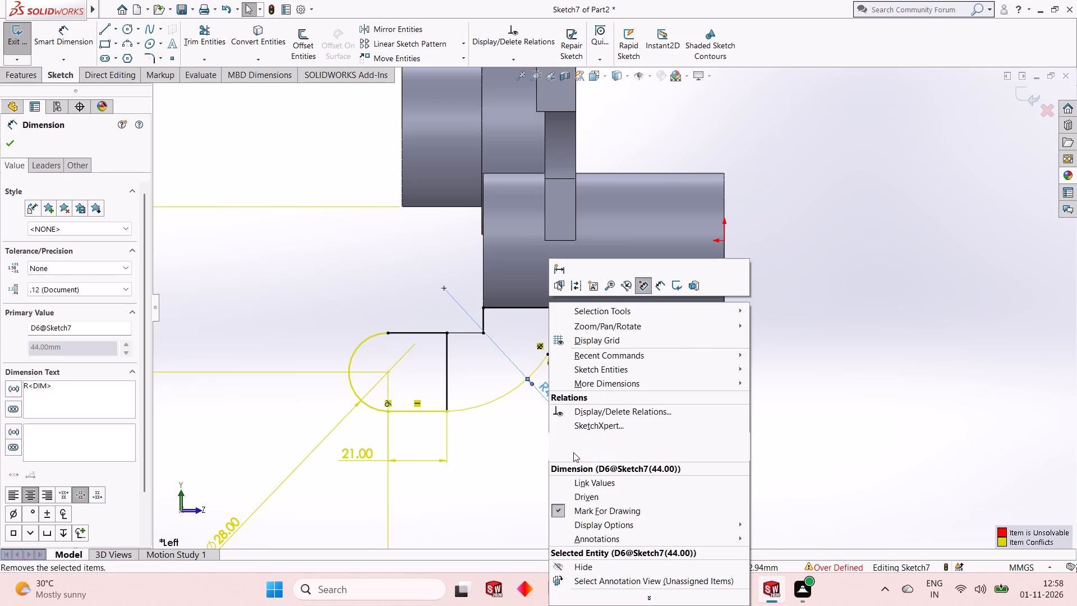
left_click(573, 453)
key("Escape")
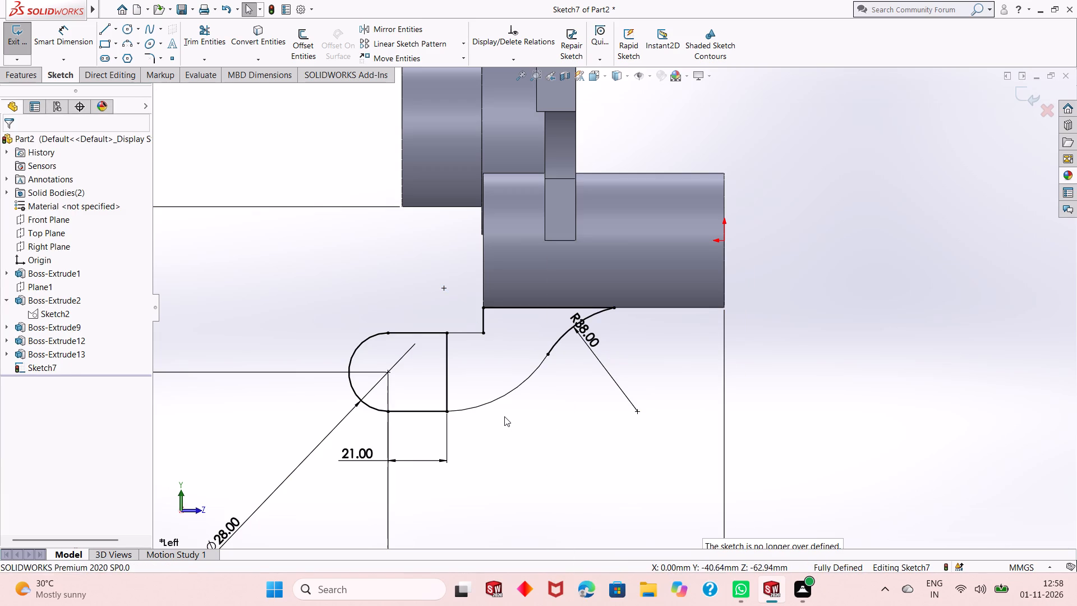
Extrude only the rounded 28 mm profile region of the sketch as a Mid Plane boss with 14 mm depth.
scroll(504, 415, "up", 3)
scroll(524, 330, "down", 1)
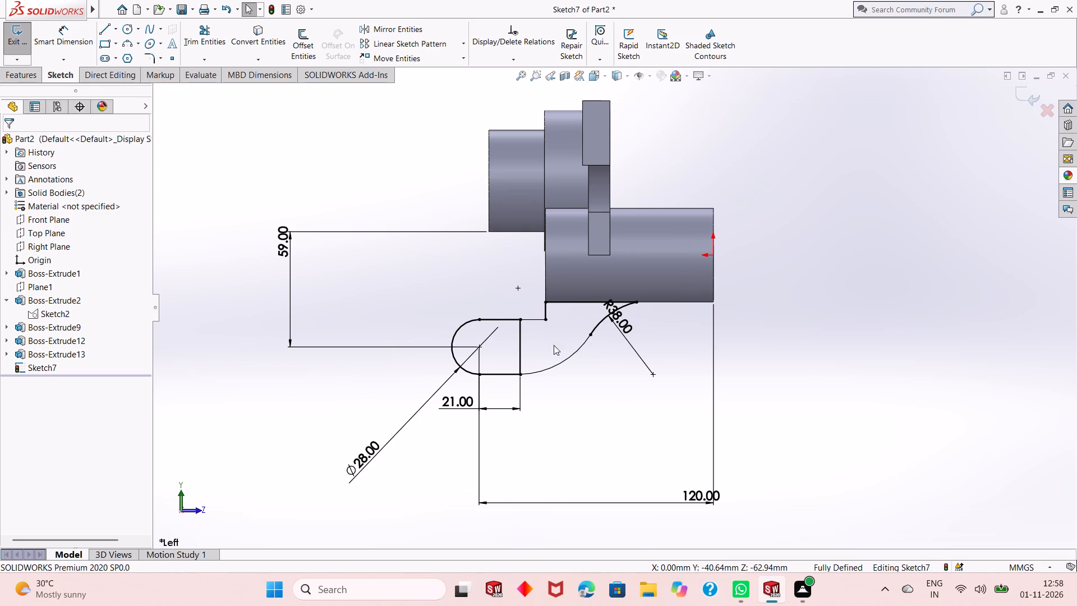
left_click(17, 77)
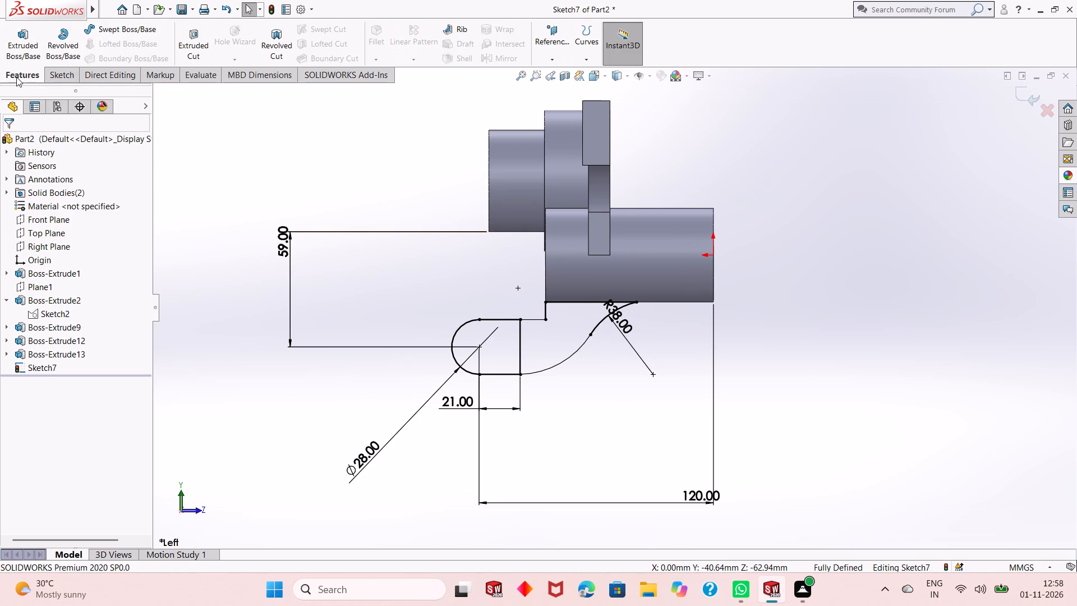
left_click(27, 46)
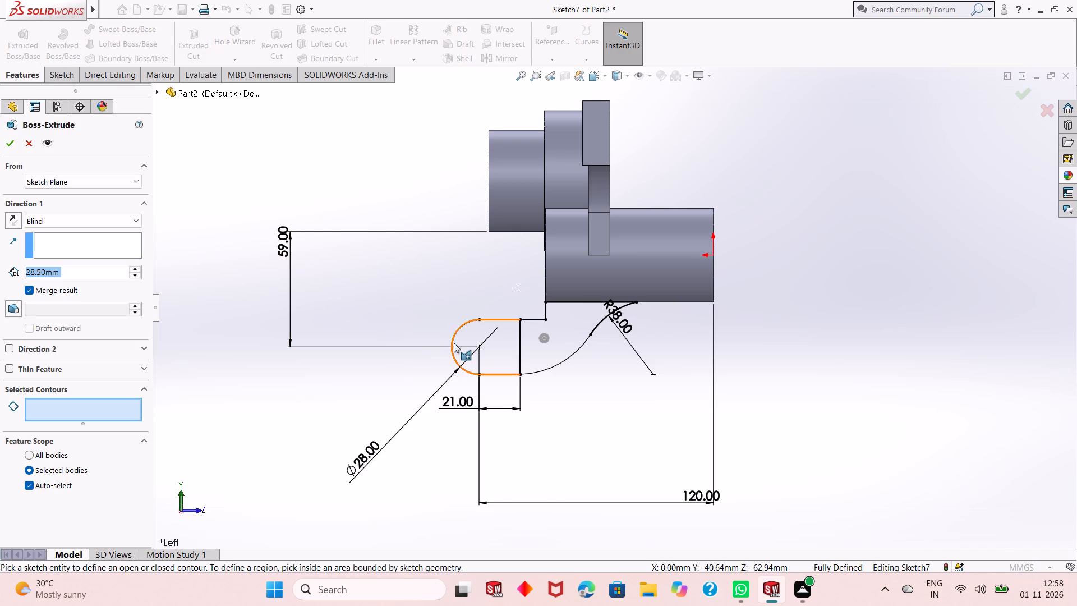
left_click(494, 342)
middle_click_drag(483, 353, 559, 373)
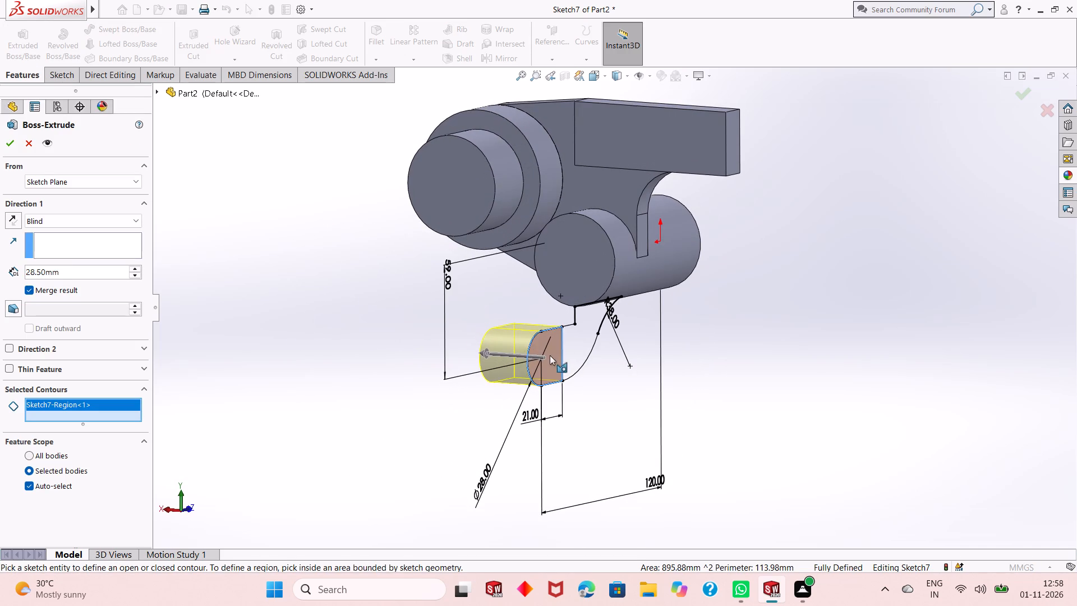
left_click(114, 222)
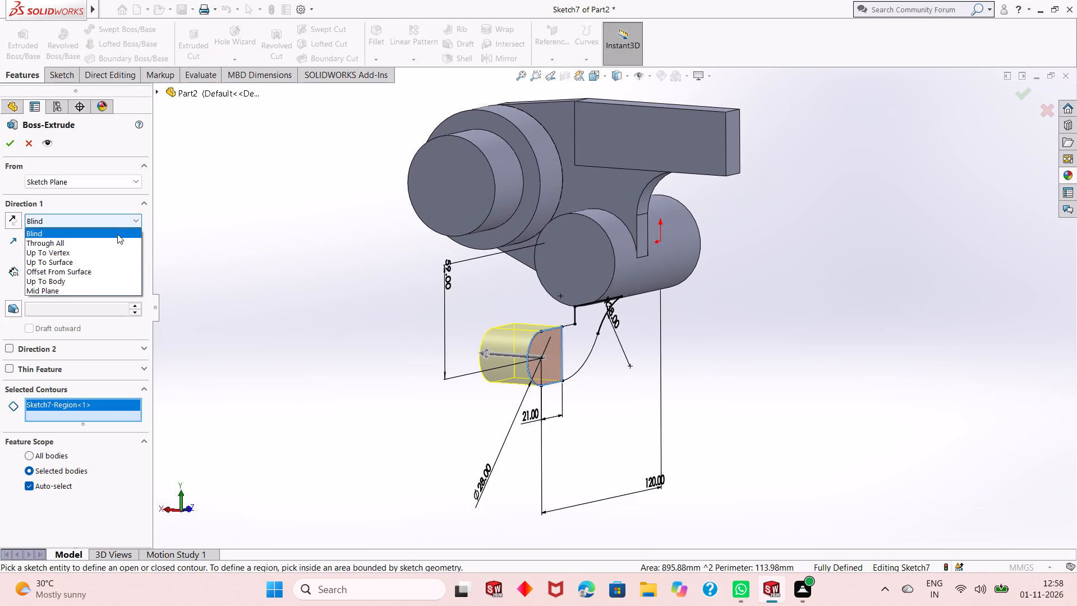
left_click(87, 291)
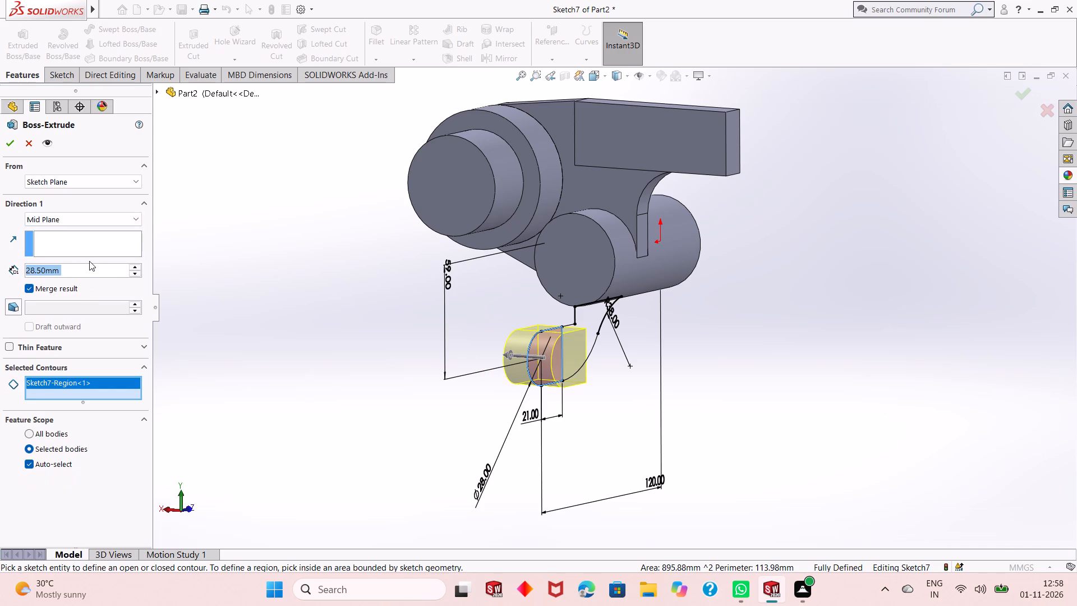
type("14")
key("Return")
left_click(7, 141)
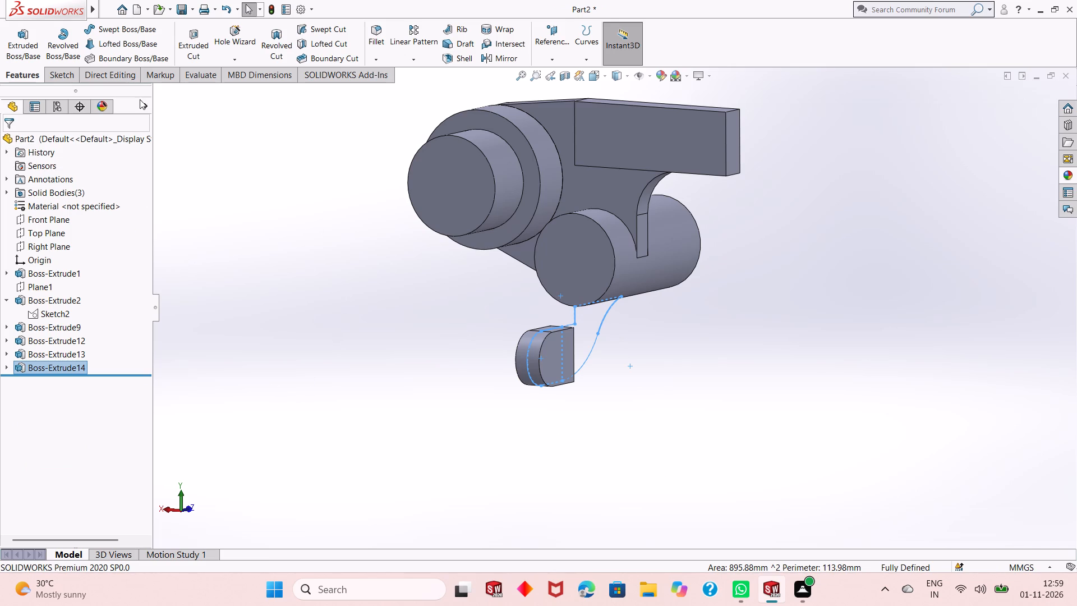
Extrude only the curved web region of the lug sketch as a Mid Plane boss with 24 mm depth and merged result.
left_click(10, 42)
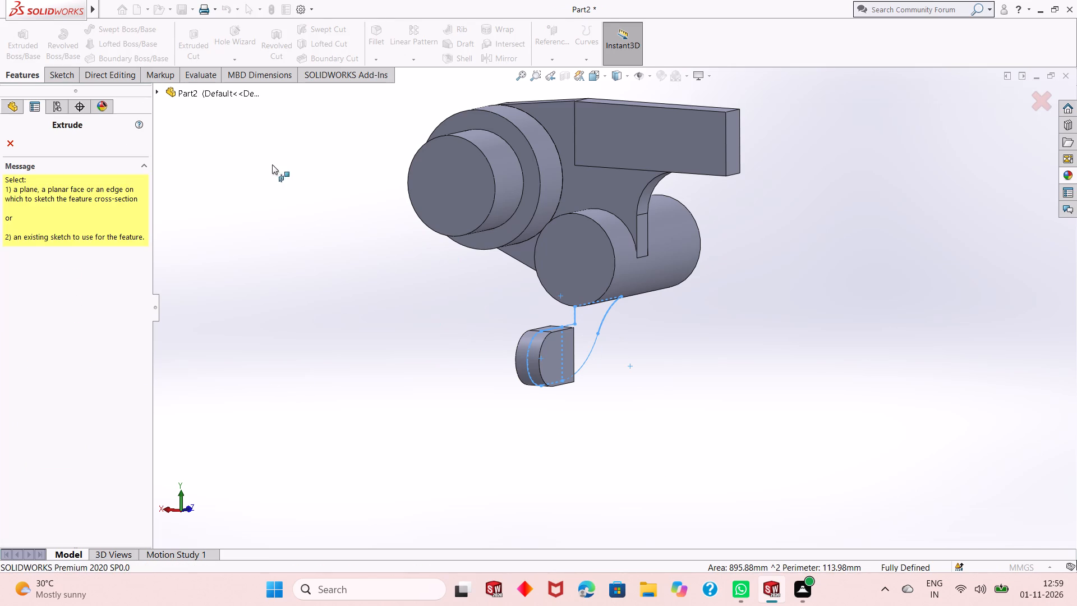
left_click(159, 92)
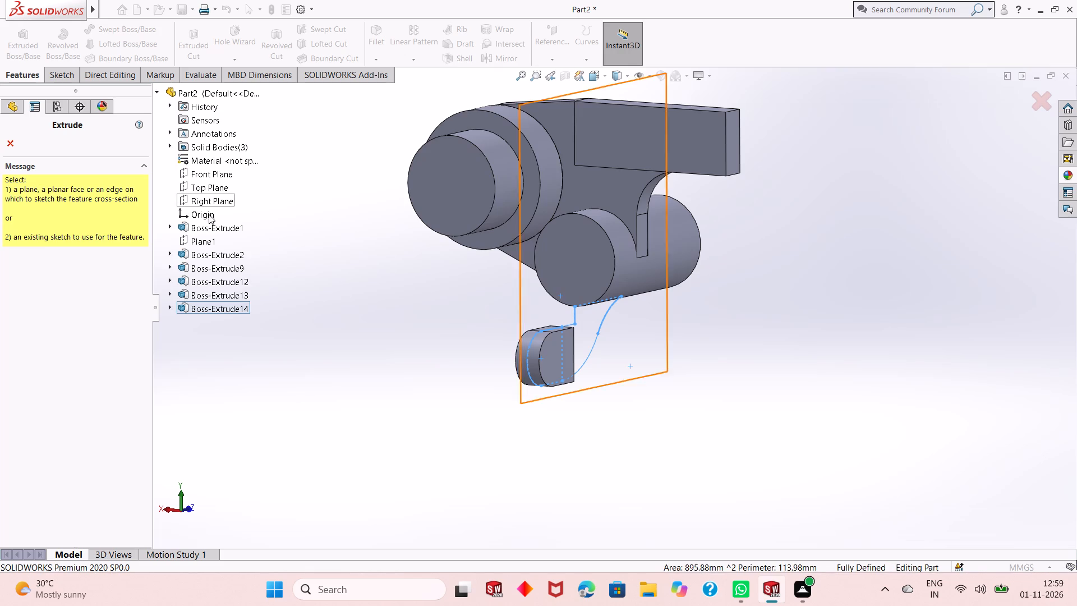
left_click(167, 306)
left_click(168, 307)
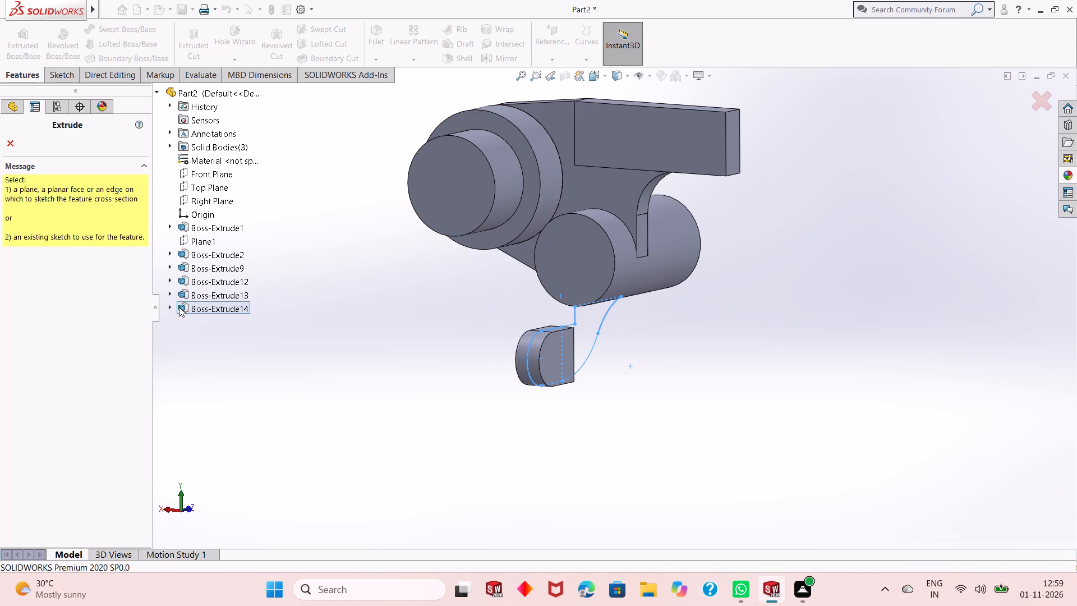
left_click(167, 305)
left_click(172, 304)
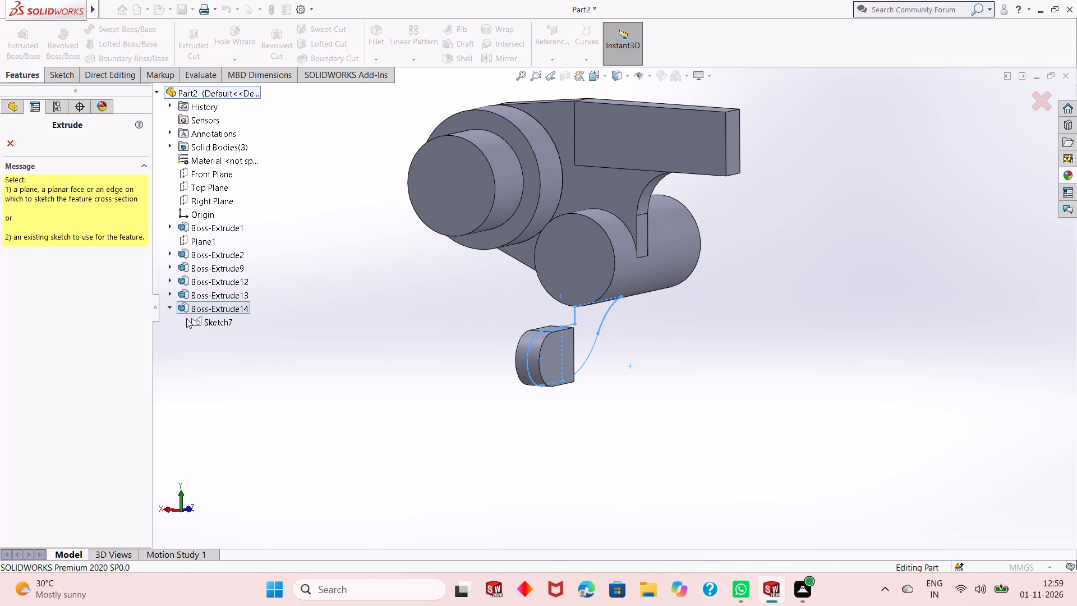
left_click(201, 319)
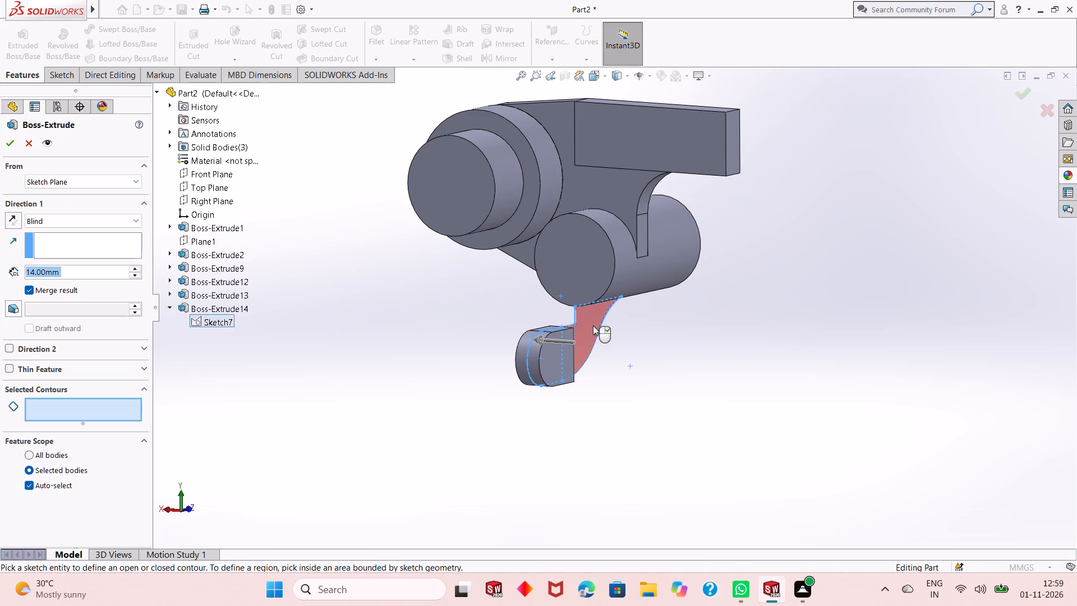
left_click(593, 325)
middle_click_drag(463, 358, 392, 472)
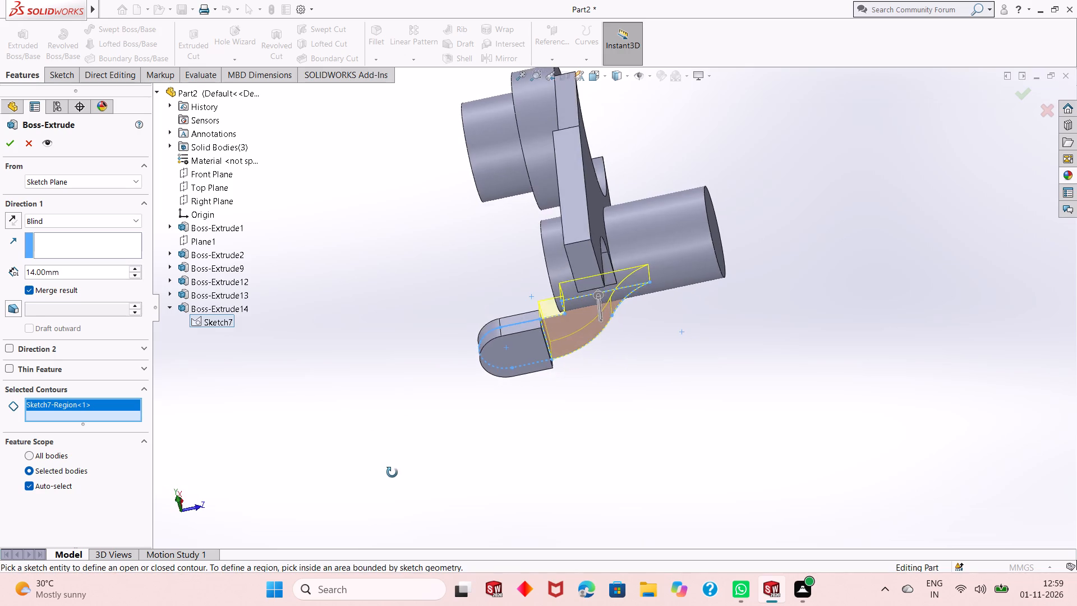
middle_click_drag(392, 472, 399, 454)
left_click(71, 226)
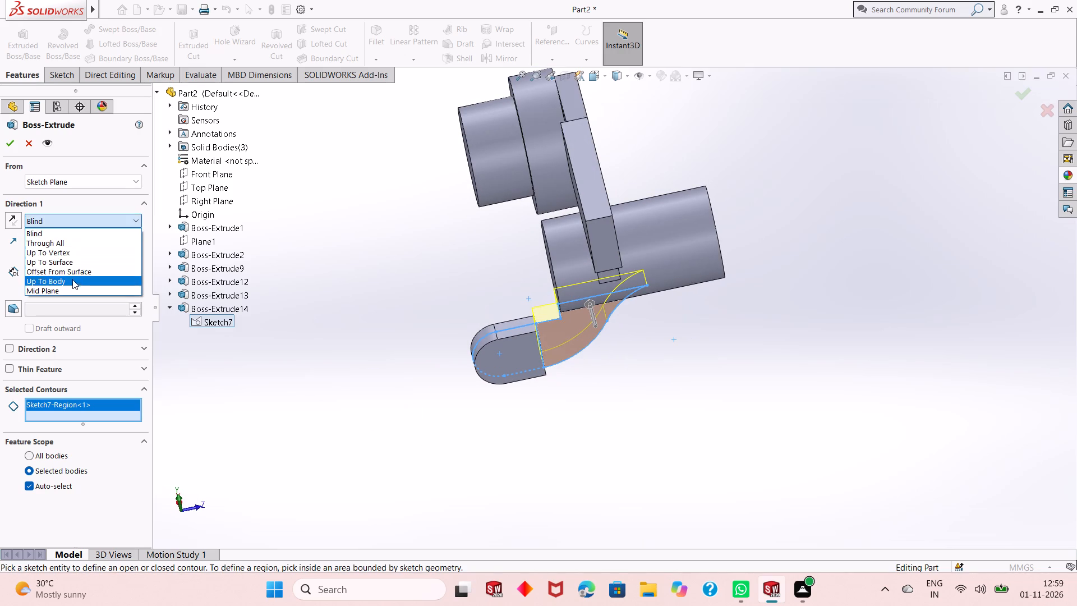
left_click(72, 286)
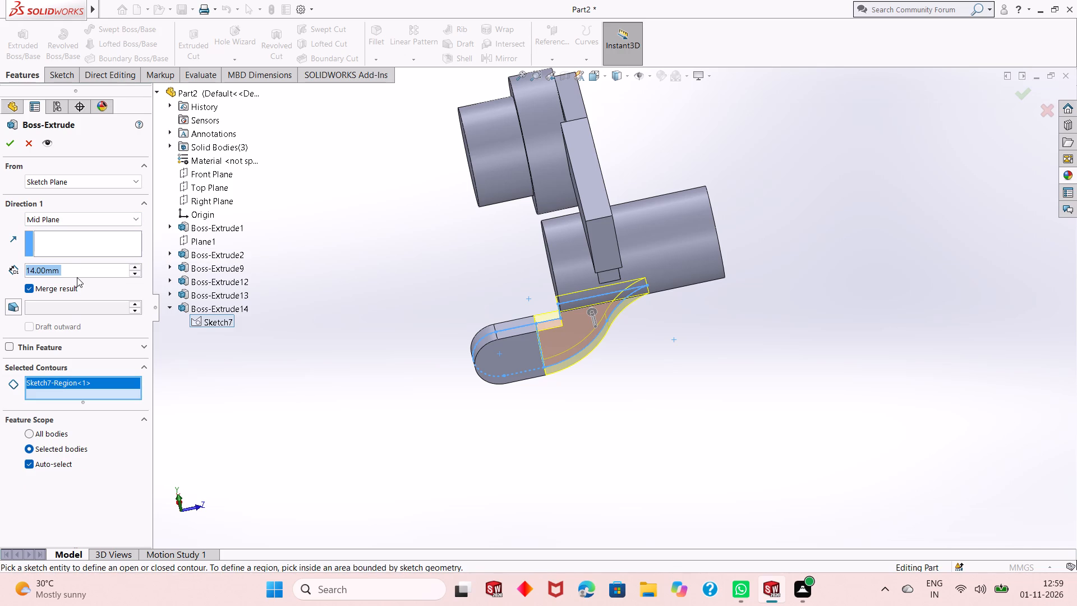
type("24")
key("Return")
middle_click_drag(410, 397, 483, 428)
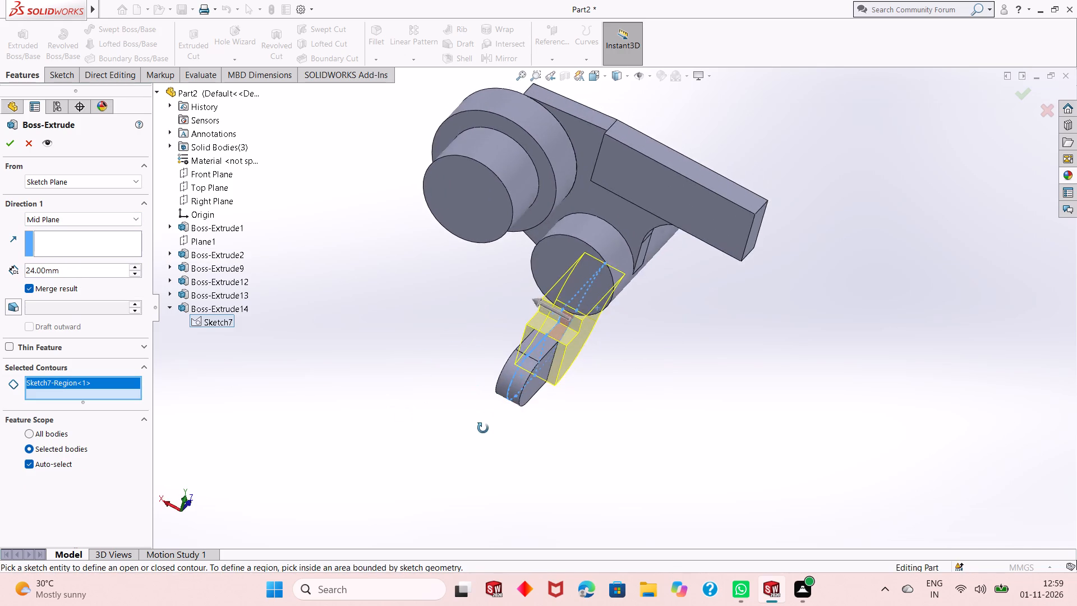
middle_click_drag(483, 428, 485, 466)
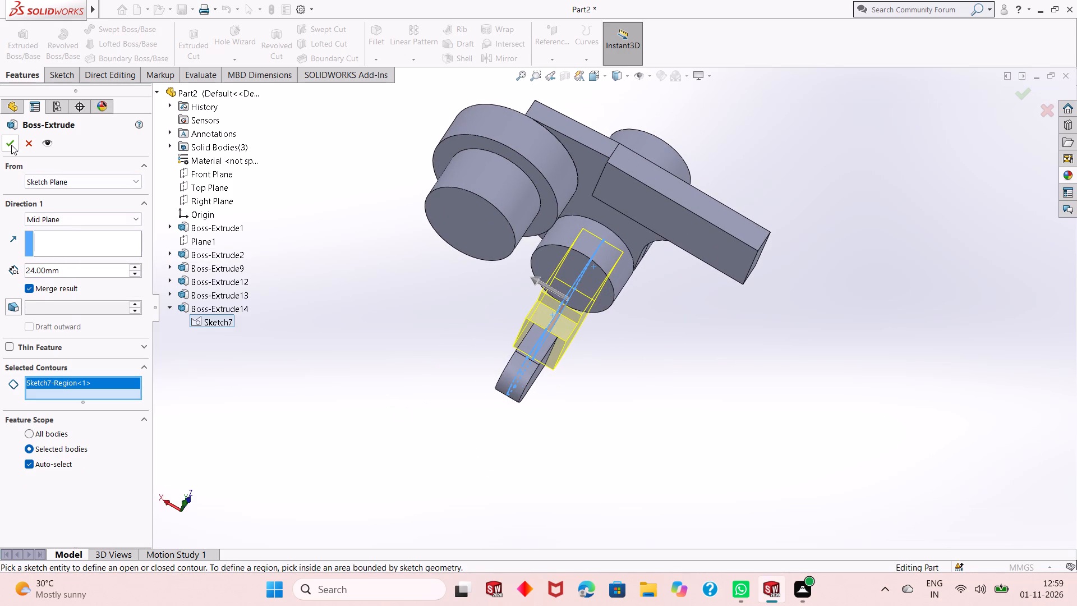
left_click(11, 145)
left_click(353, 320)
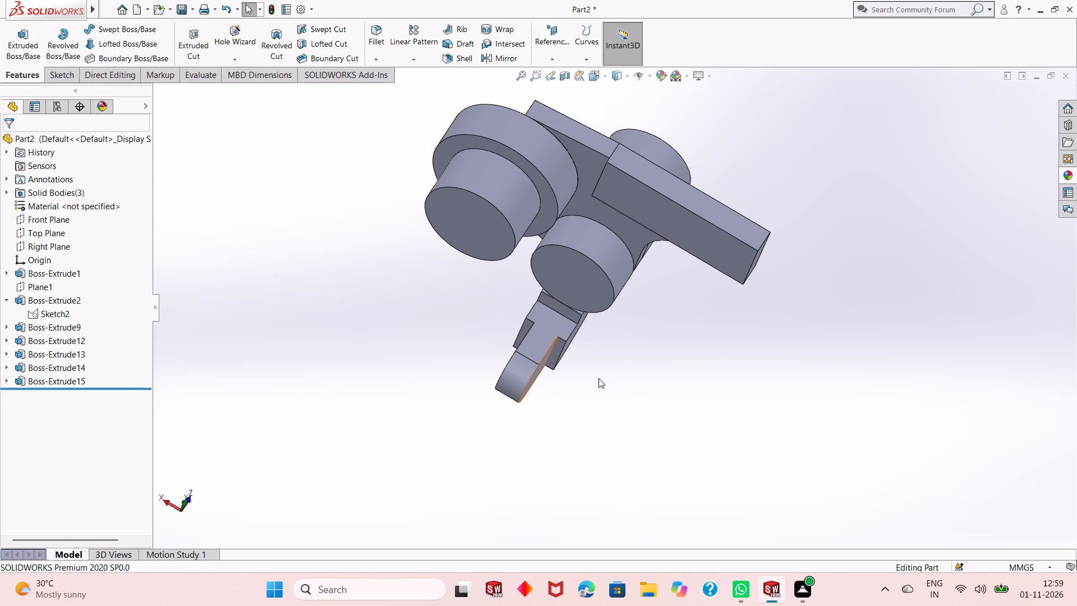
Undo the curved web and rounded lug extrusions, going back into their shared sketch.
scroll(587, 329, "down", 3)
middle_click_drag(599, 407, 554, 256)
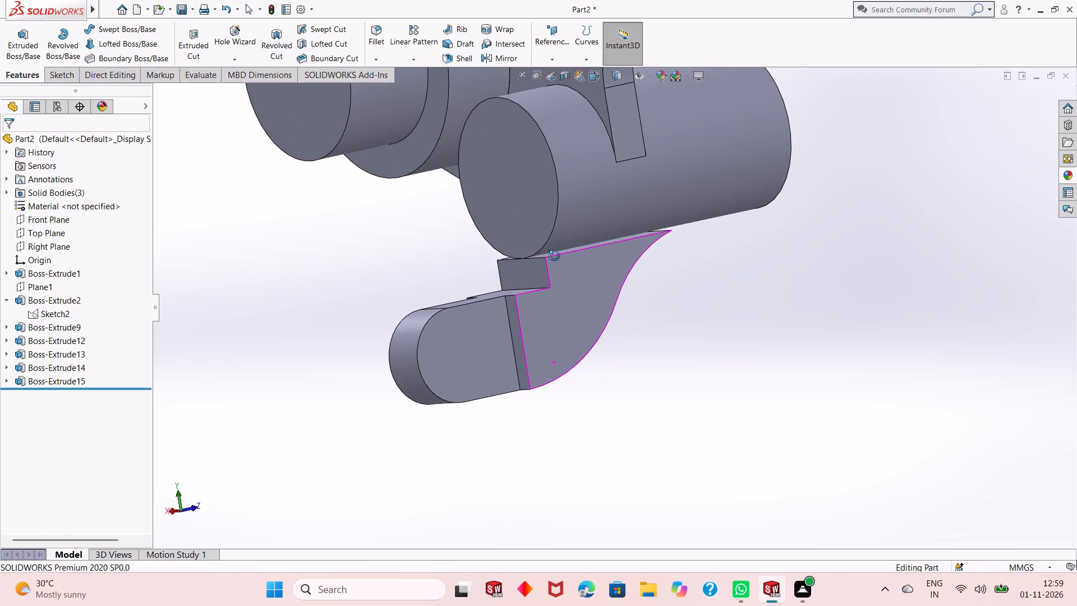
middle_click_drag(554, 256, 554, 255)
scroll(557, 313, "up", 1)
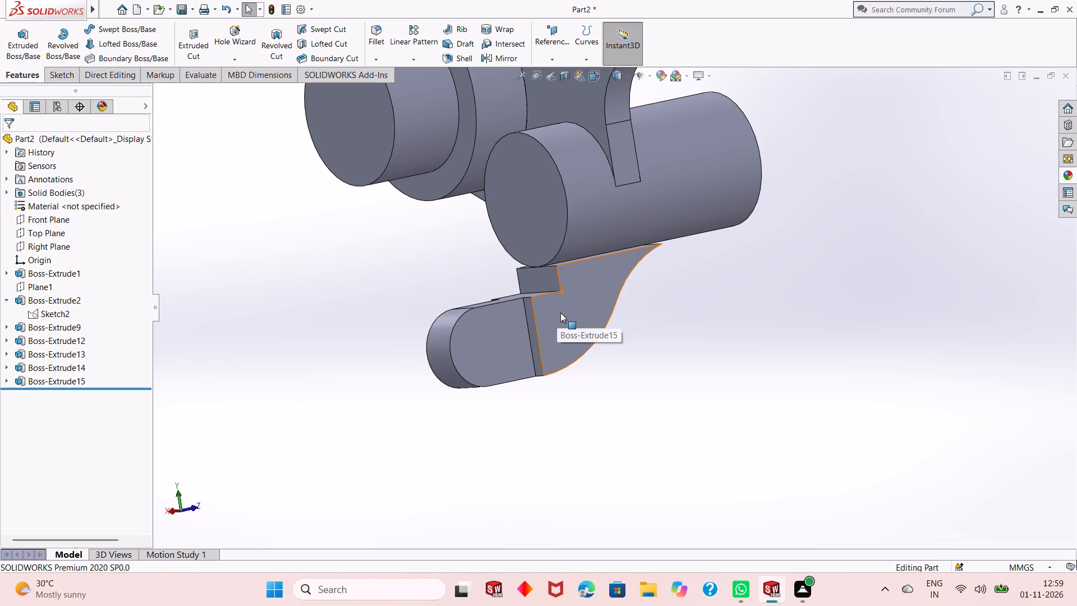
key("ctrl+z")
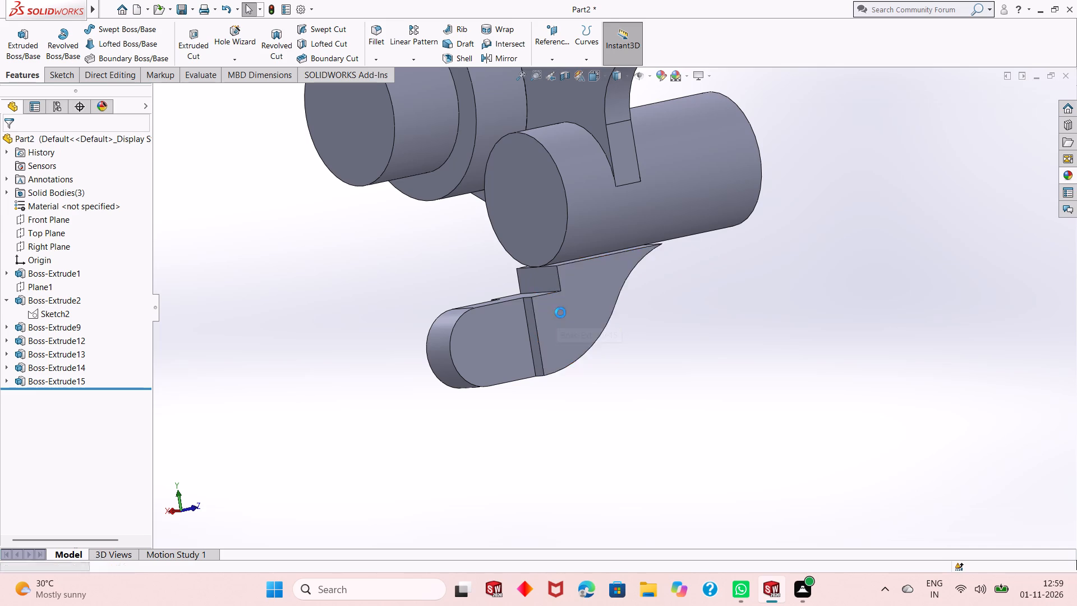
key("ctrl+z")
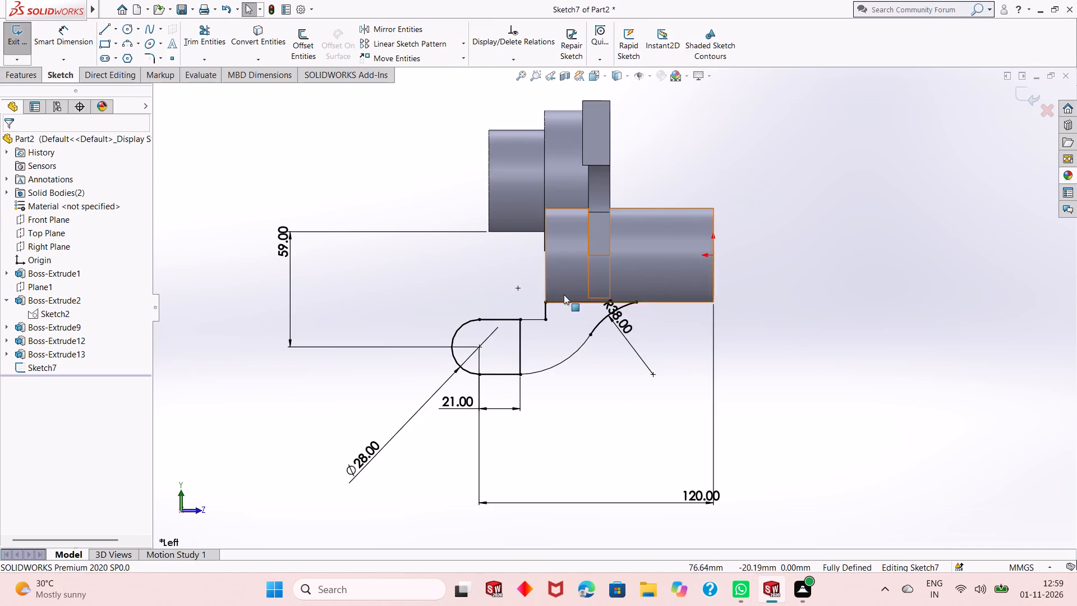
Undo the dimensions, relations and trimming on the connecting arcs, back to the full lower circle.
scroll(564, 295, "down", 6)
scroll(572, 330, "up", 1)
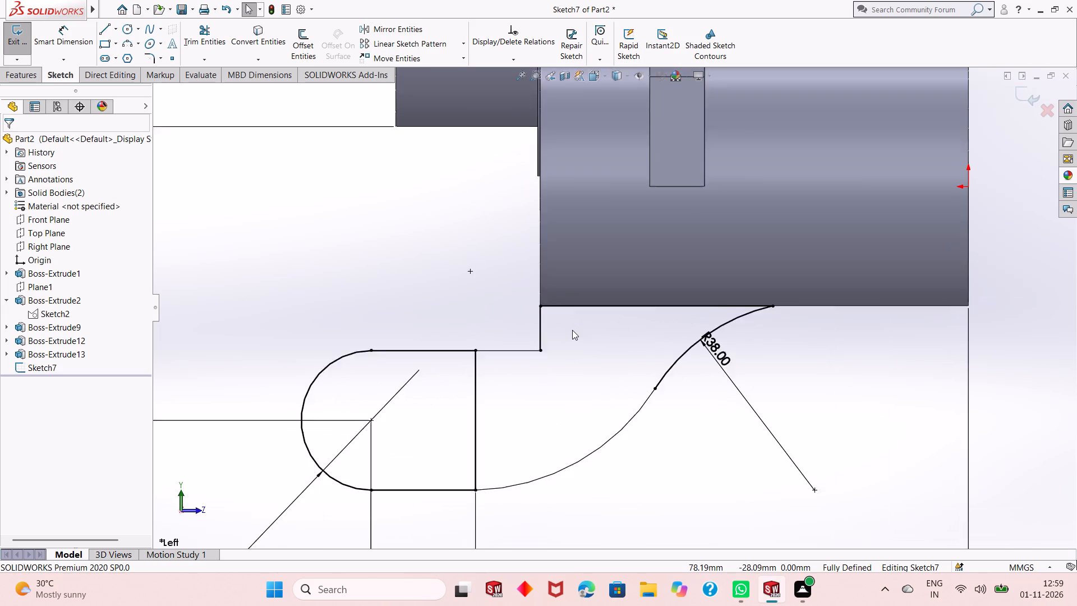
scroll(572, 330, "up", 1)
key("ctrl+z")
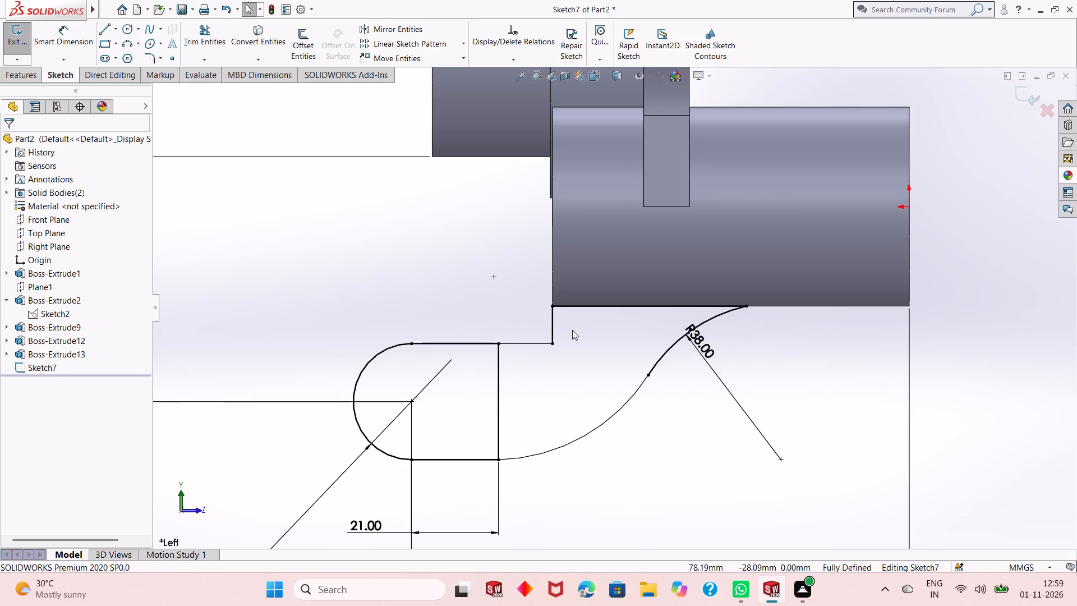
key("ctrl+z")
key("ctrl+z")
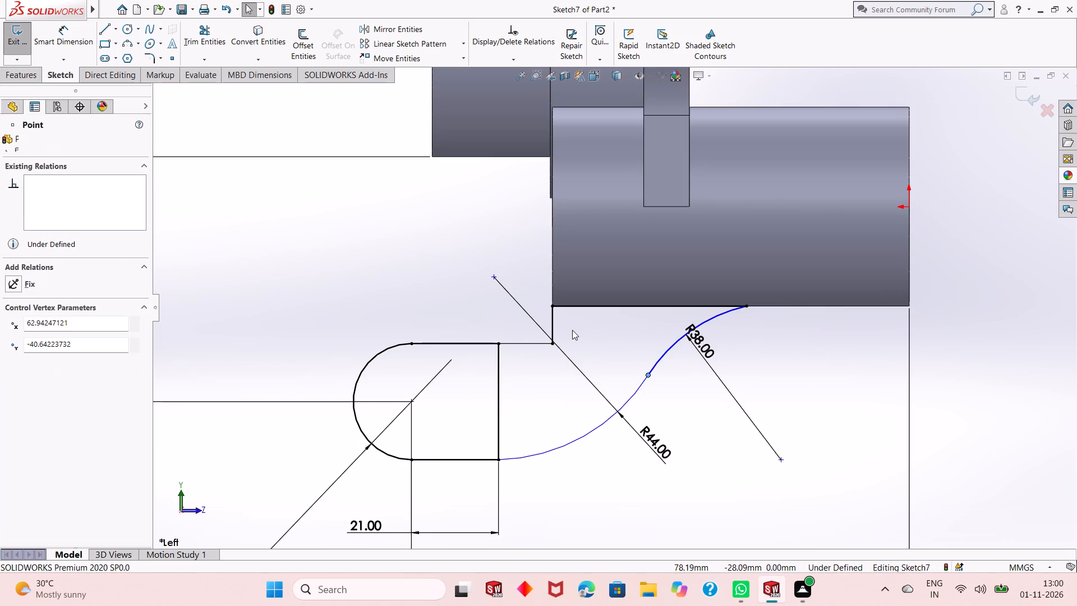
key("ctrl+z")
key("ctrl+z")
key("ctrl+z")
key("ctrl+z")
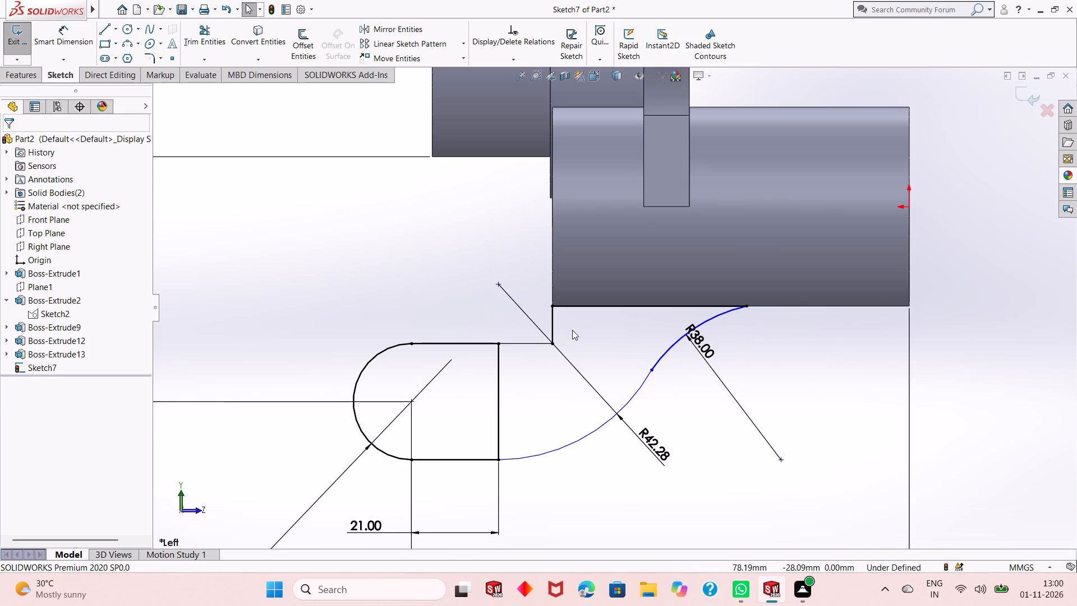
key("ctrl+z")
key("ctrl+z")
key("ctrl+z")
key("ctrl+z")
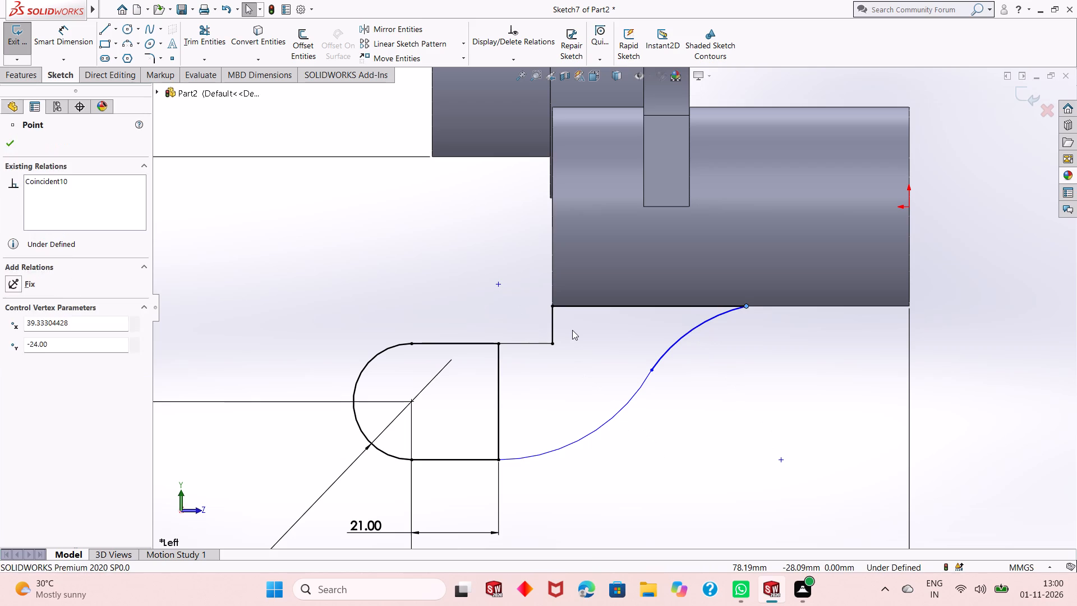
key("ctrl+z")
key("ctrl+z")
key("ctrl+z")
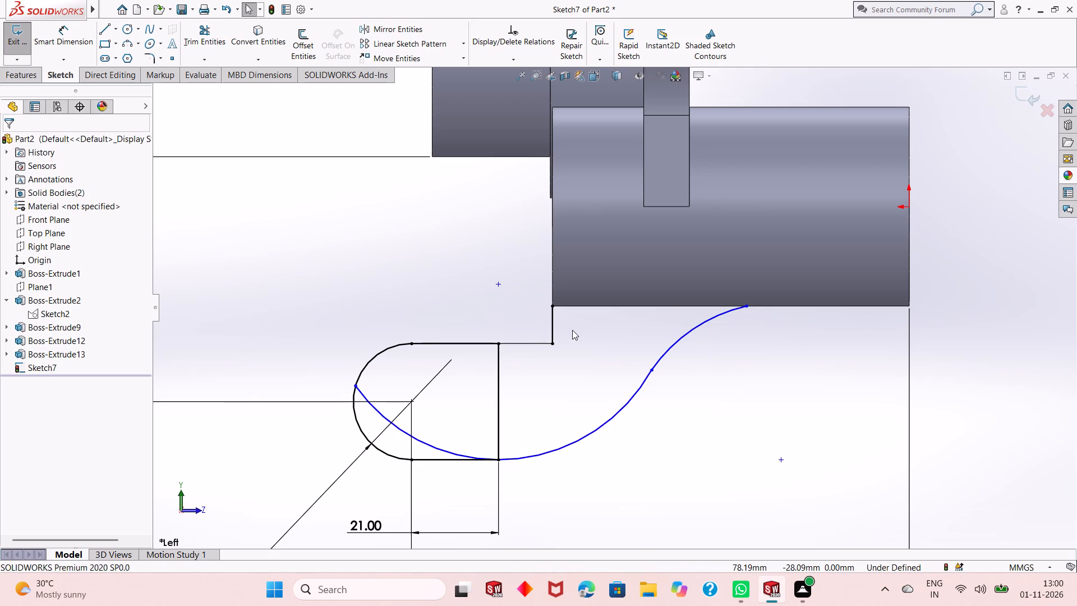
Delete the upper connecting arc and the short vertical line between the lug's top line and the cylinder.
right_click(708, 320)
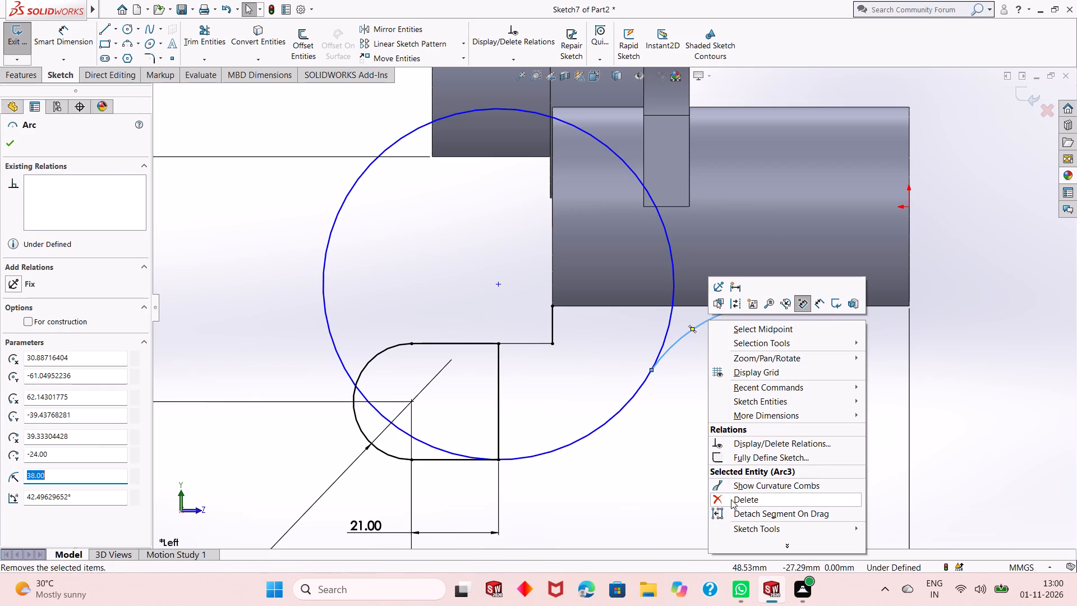
left_click(731, 499)
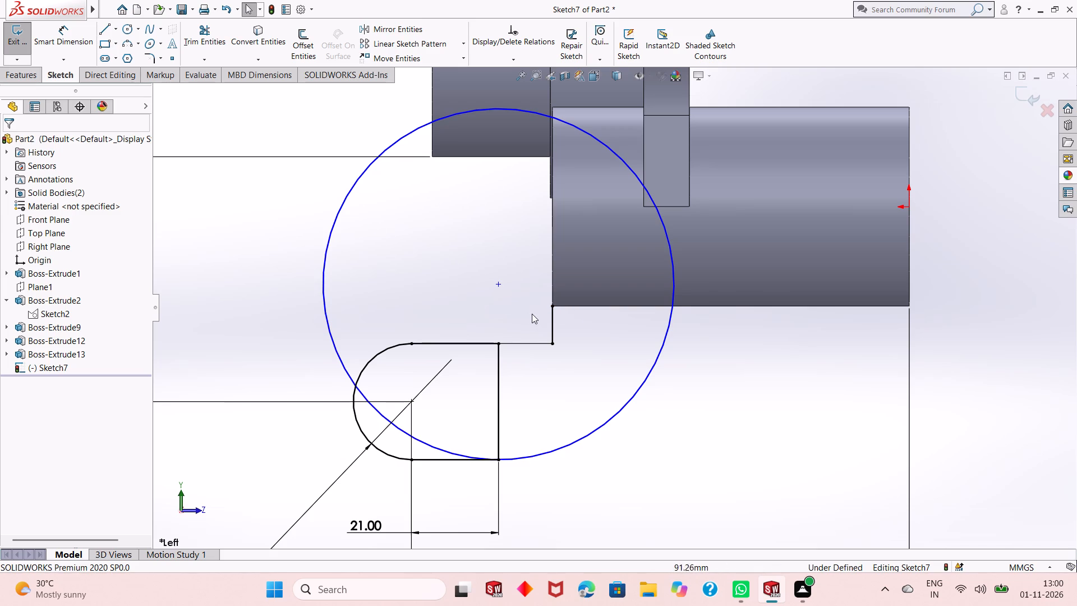
left_click(554, 317)
right_click(394, 221)
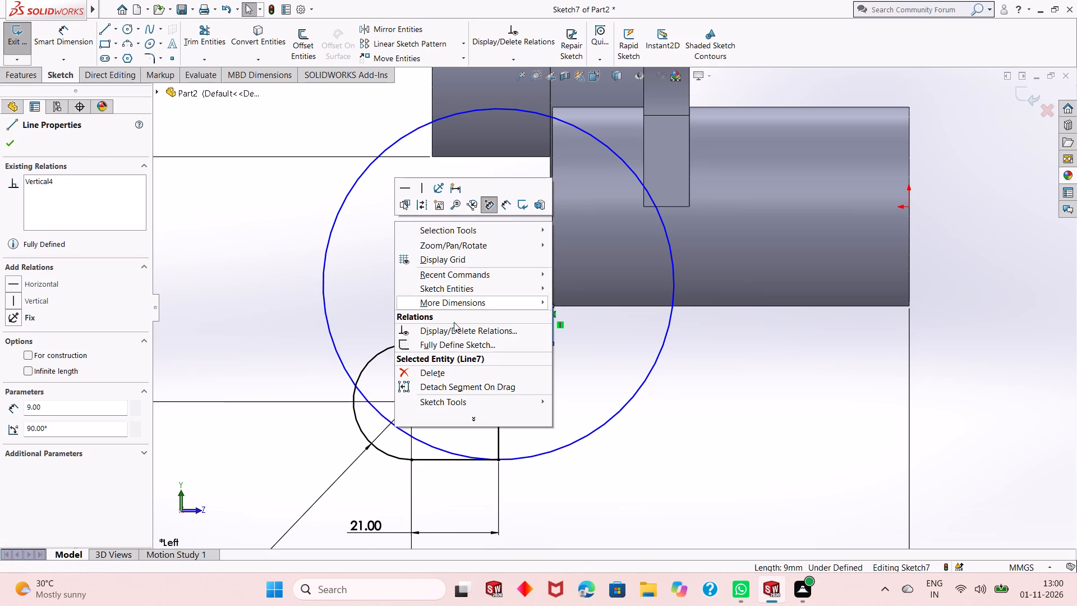
left_click(454, 364)
left_click(453, 371)
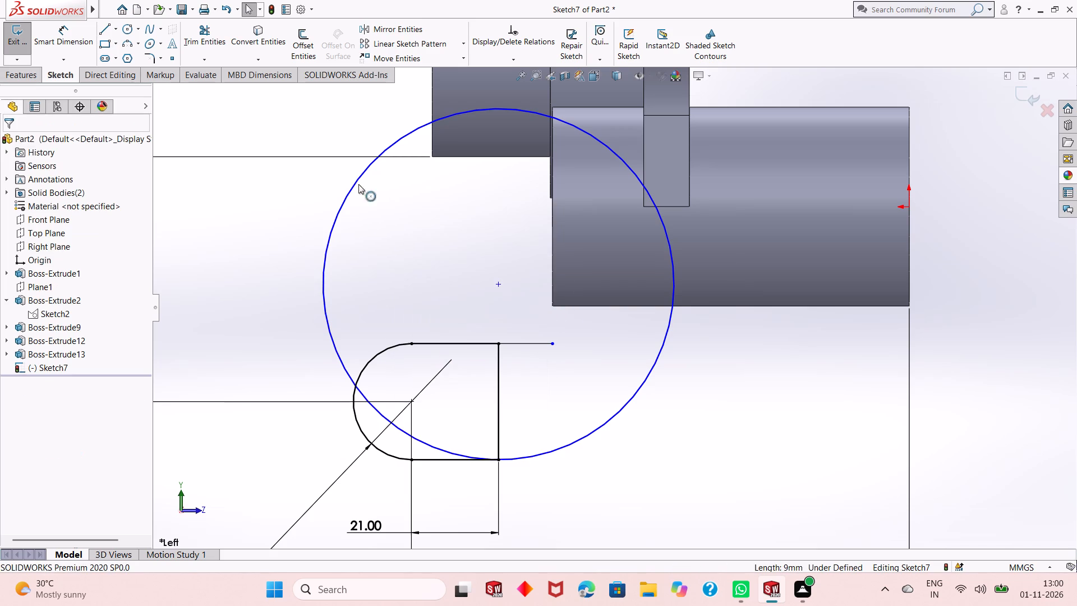
Draw a vertical line from the lug's top line along the cylinder's end face, continuing with a horizontal line inside the cylinder outline.
left_click(101, 30)
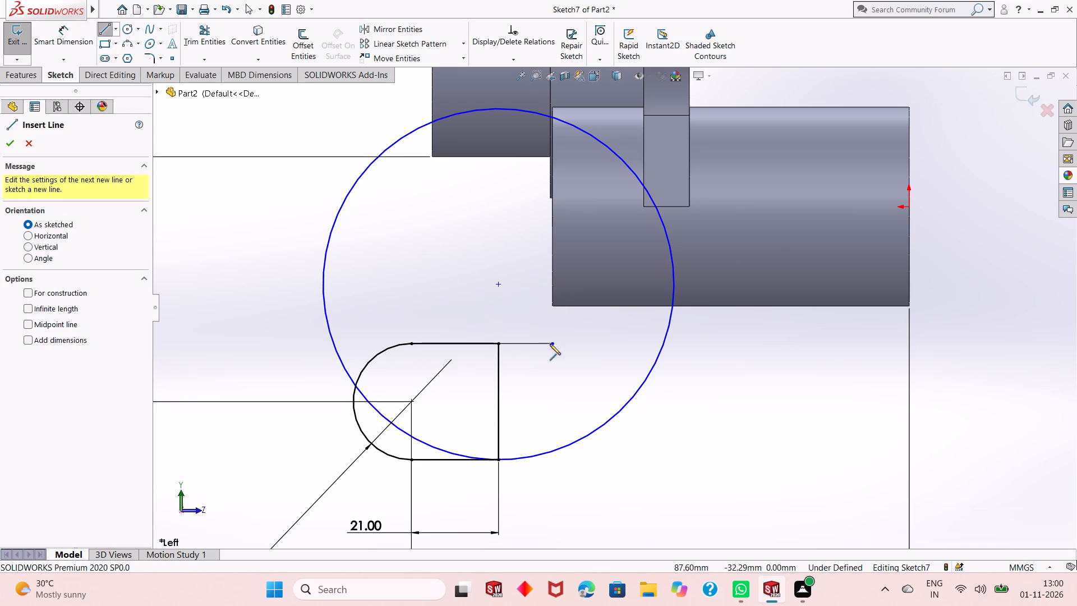
left_click(554, 346)
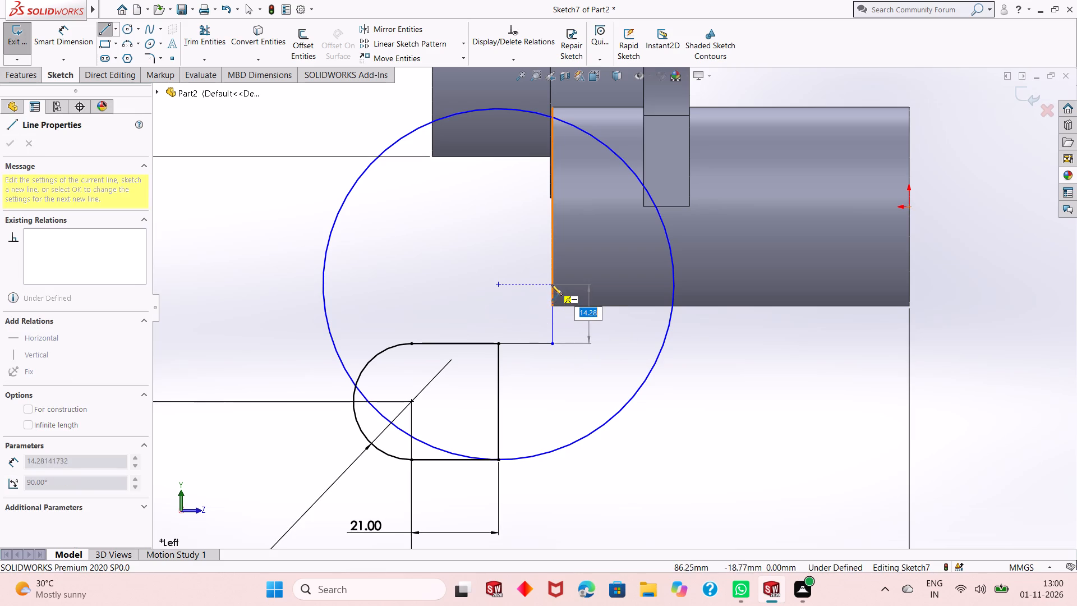
left_click(551, 276)
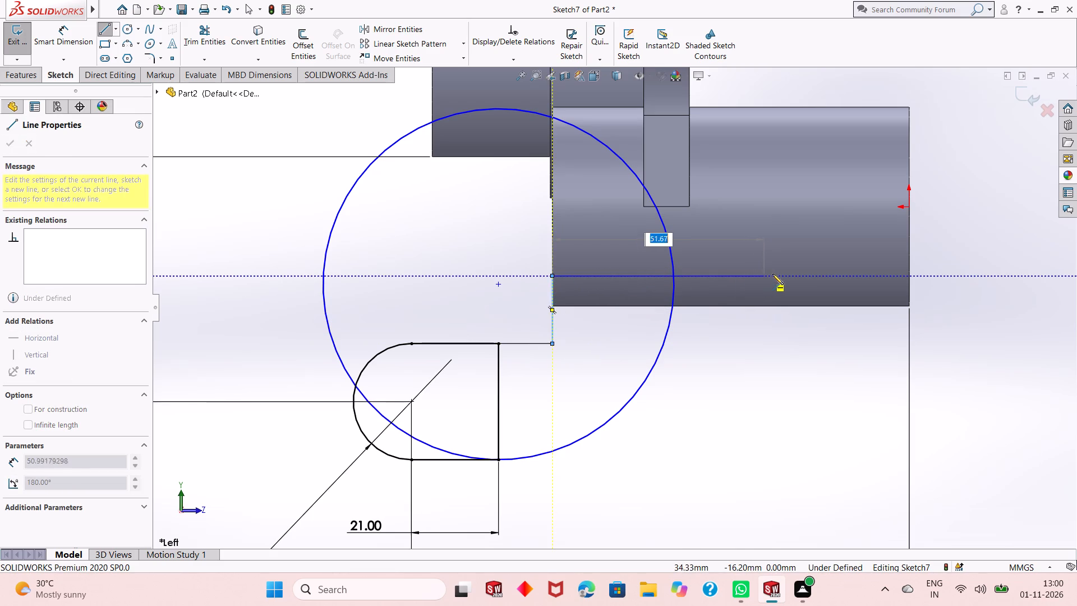
left_click(817, 274)
key("Escape")
key("Escape")
key("Escape")
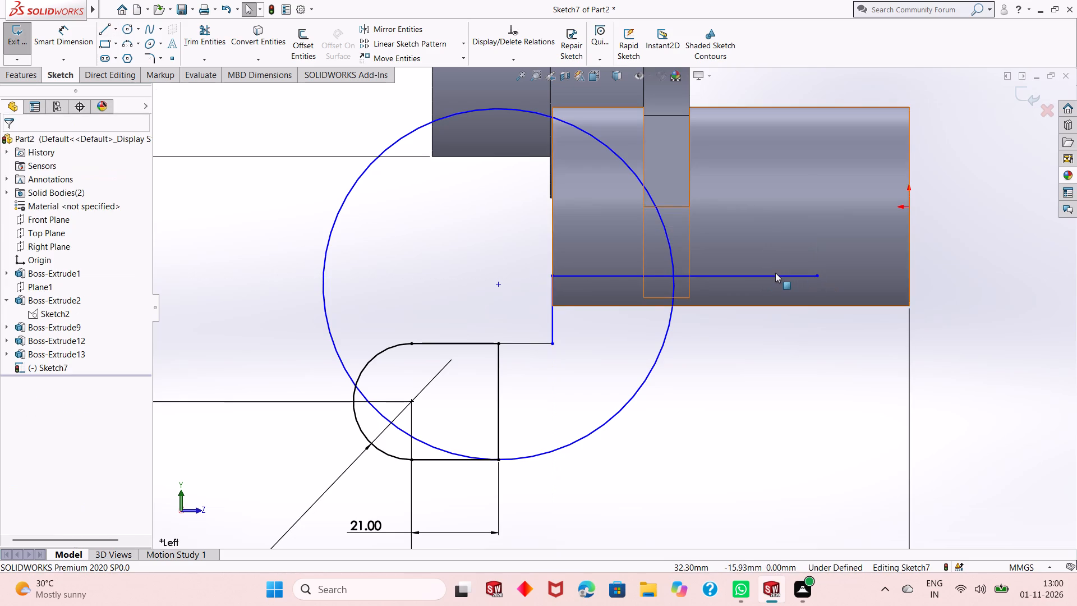
key("Escape")
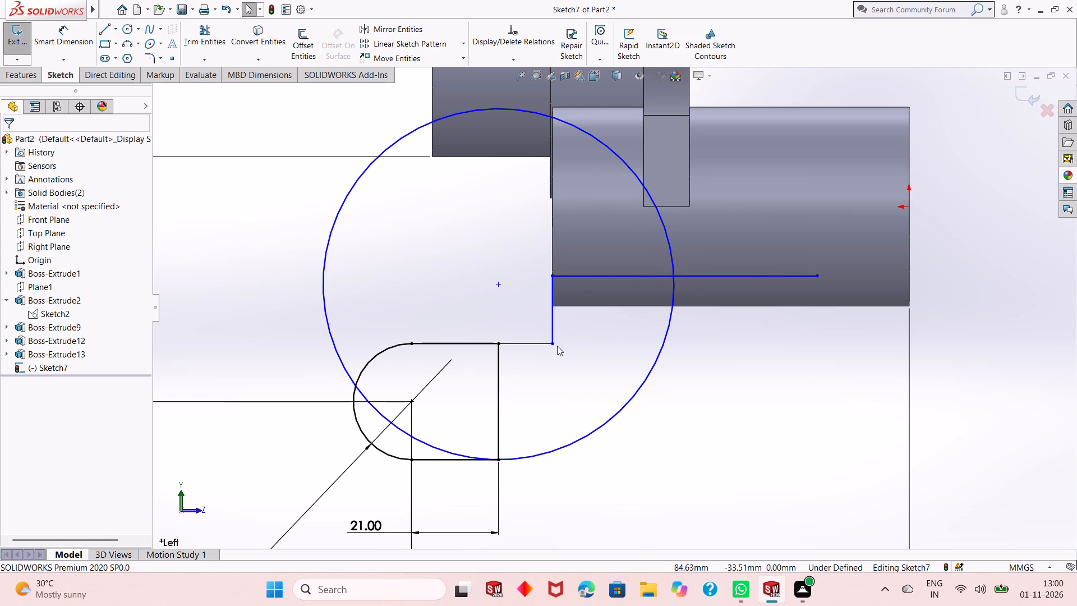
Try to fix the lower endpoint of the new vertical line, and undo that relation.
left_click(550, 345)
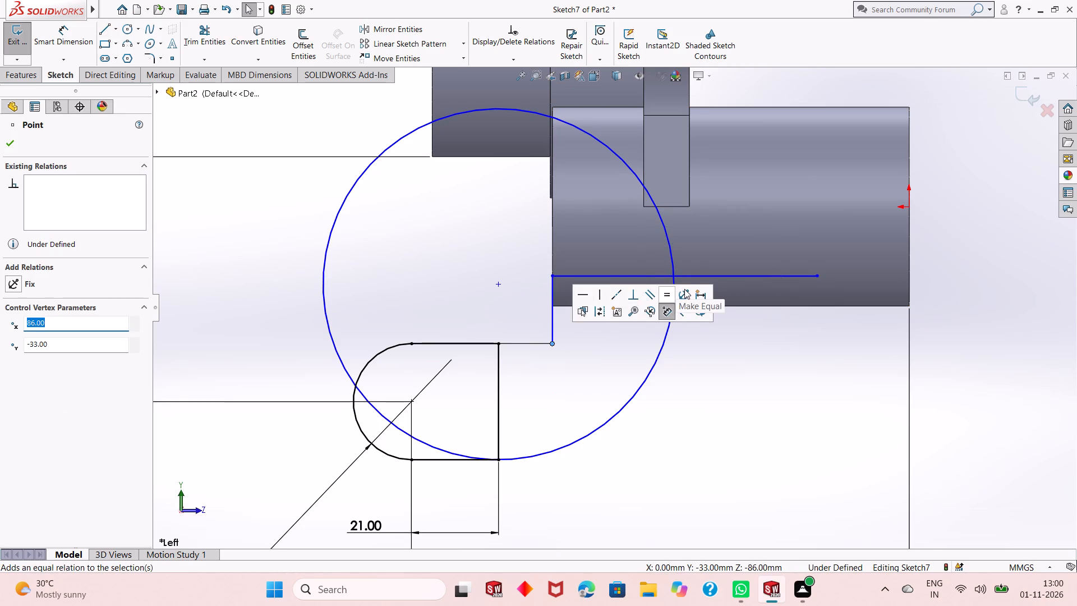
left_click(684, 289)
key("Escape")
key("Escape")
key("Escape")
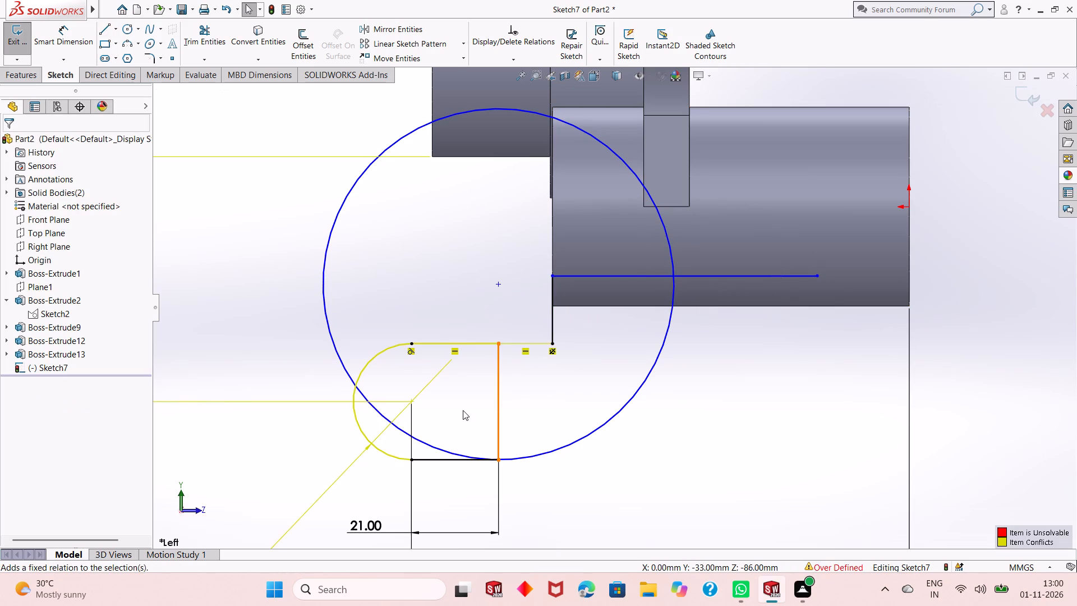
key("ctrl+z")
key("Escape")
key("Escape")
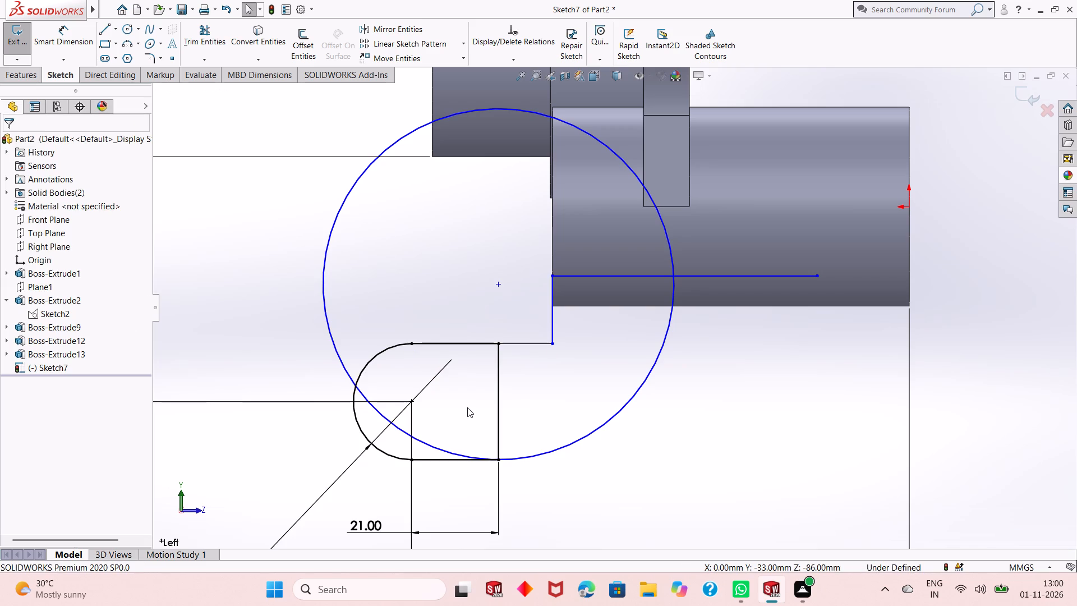
Draw a three-point arc of radius 38 mm from the circle's lower side to the horizontal line inside the cylinder outline.
left_click(126, 47)
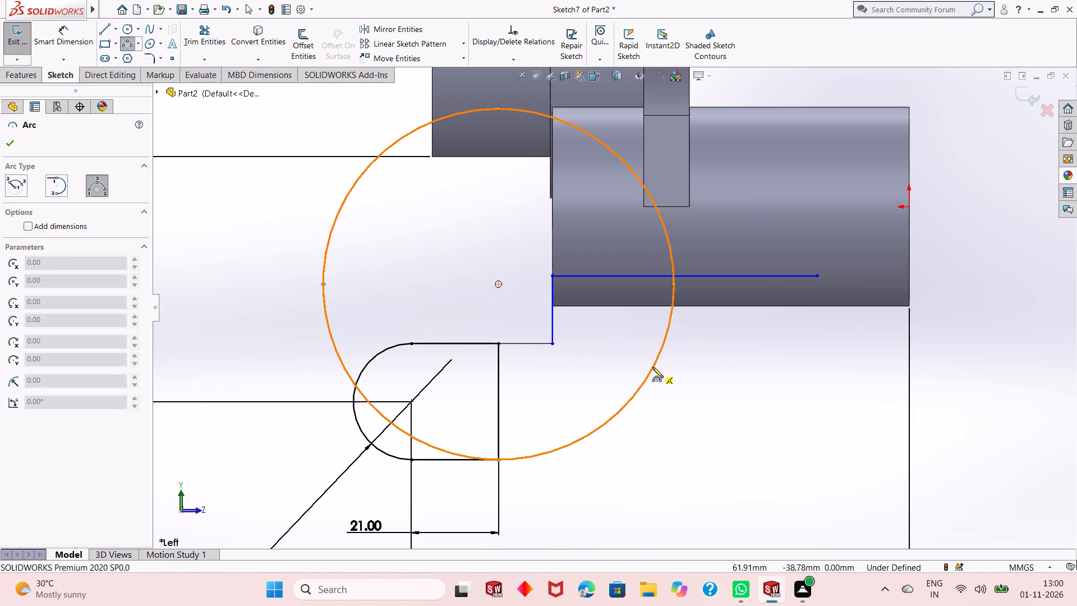
left_click(651, 365)
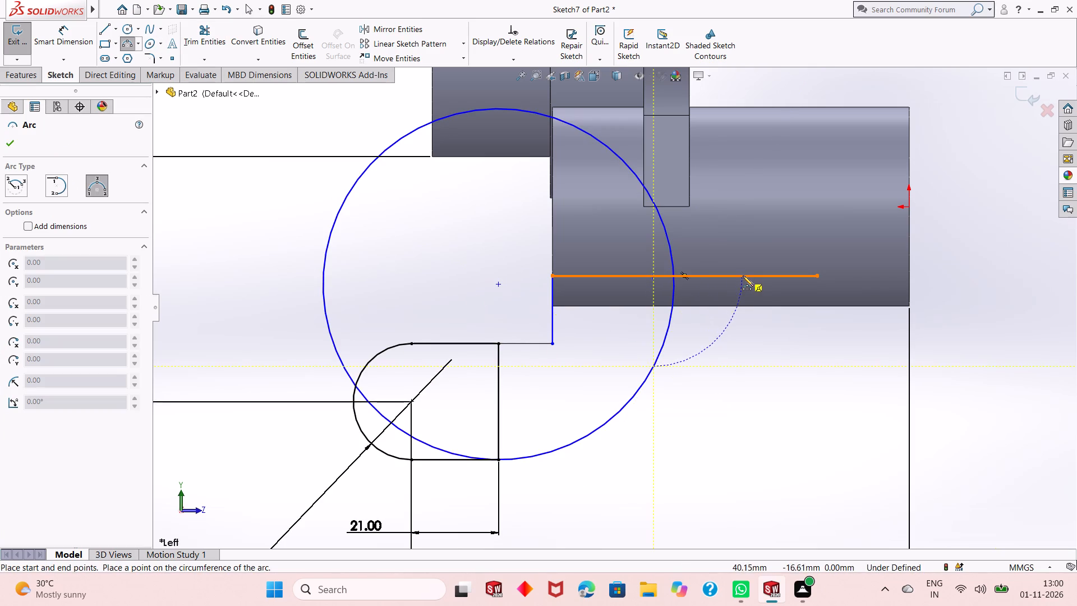
left_click(744, 276)
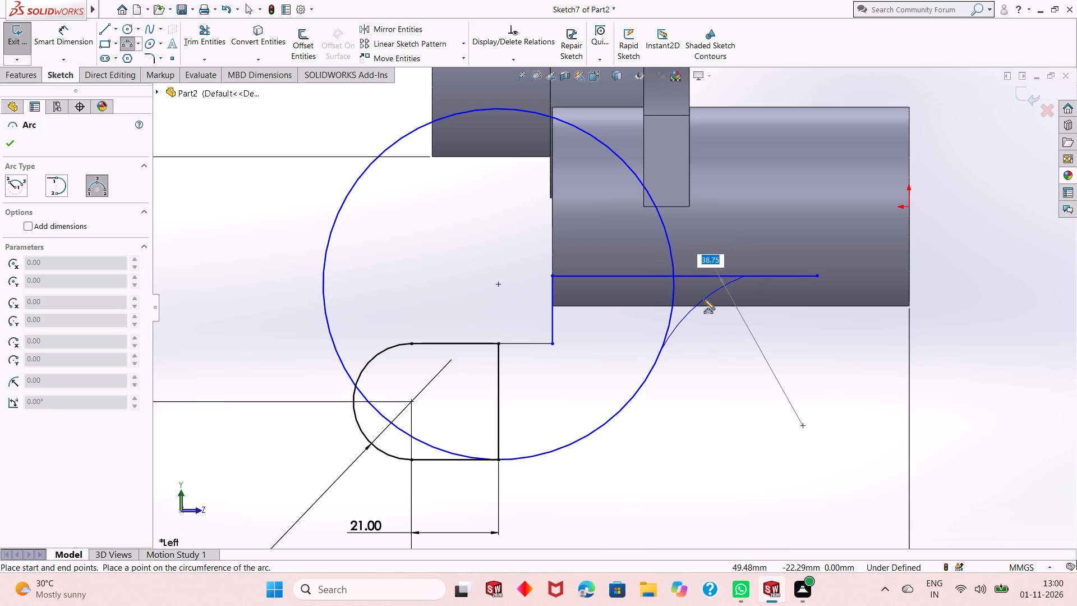
type("38")
key("Return")
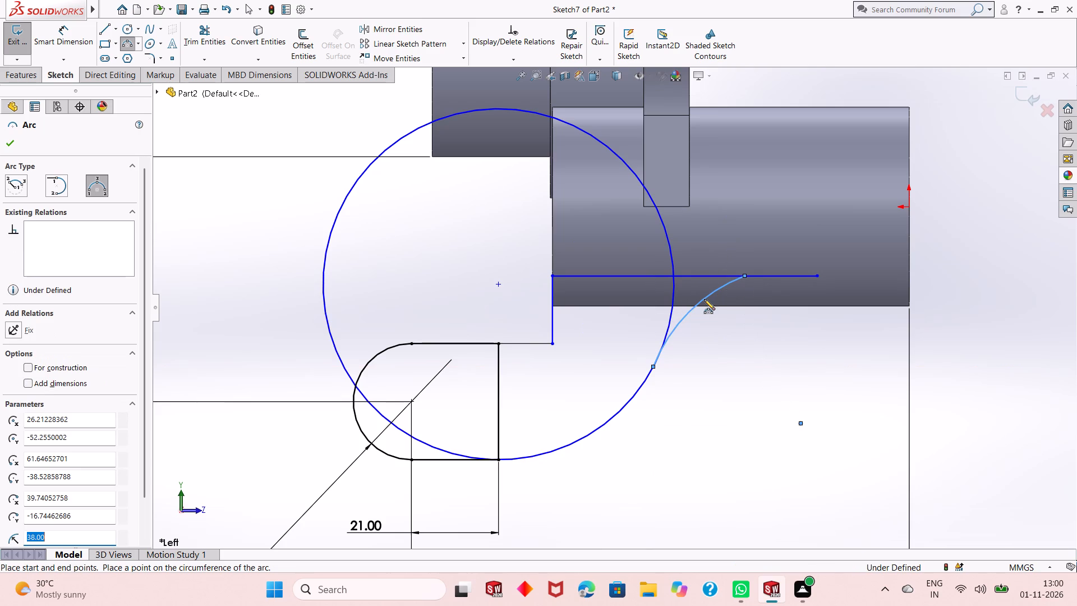
key("Escape")
key("Escape")
key("Escape")
key("Escape")
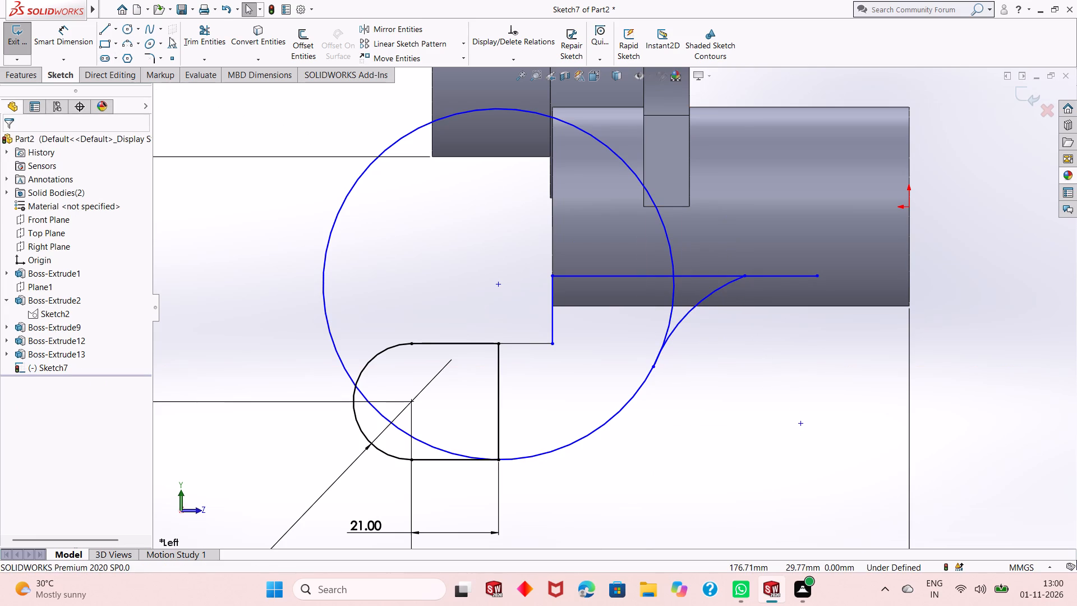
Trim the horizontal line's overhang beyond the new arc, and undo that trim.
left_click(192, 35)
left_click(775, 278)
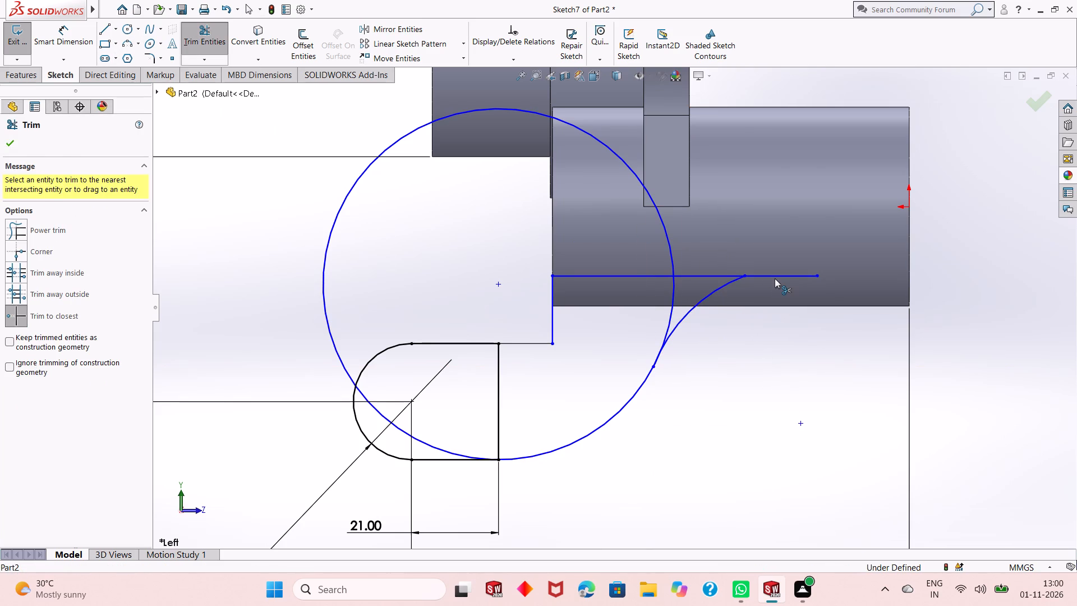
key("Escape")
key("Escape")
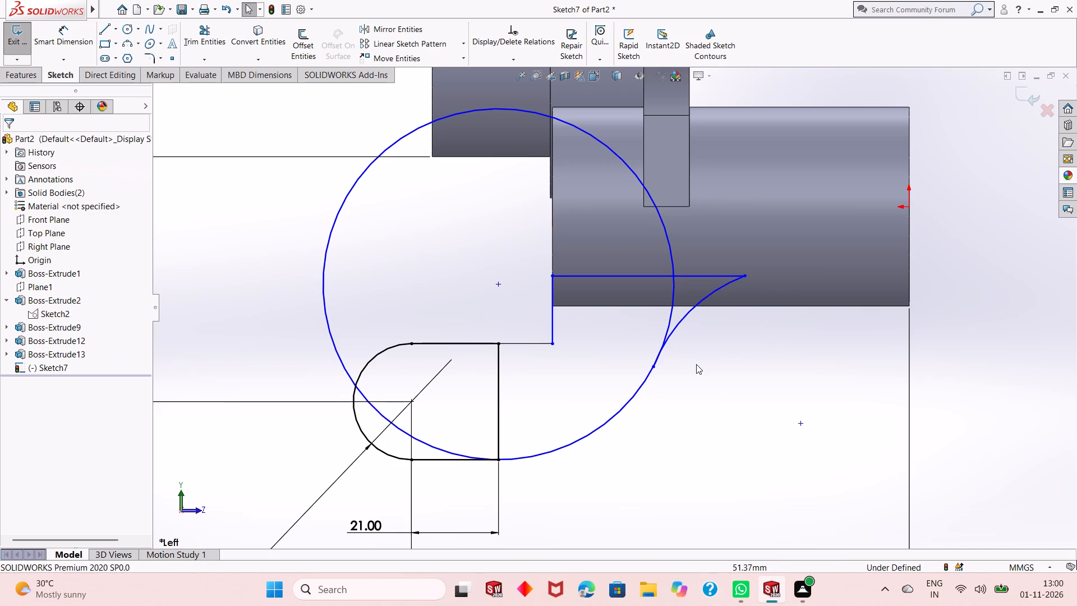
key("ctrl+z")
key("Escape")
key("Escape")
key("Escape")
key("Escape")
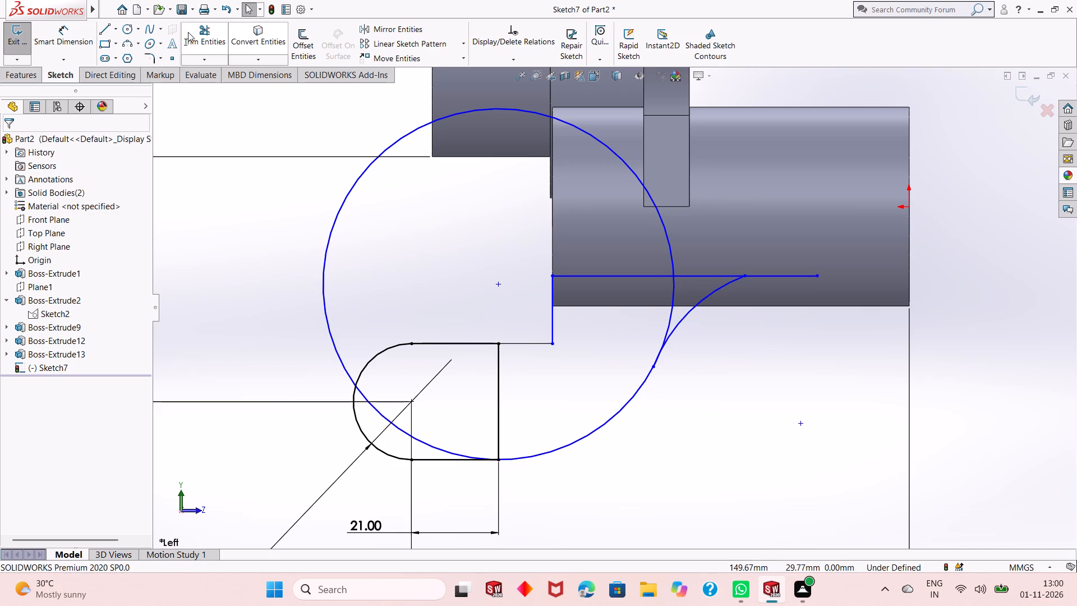
Trim the large circle down to the arc running from the lug's lower corner to the 38 mm arc.
left_click(188, 33)
left_click(344, 208)
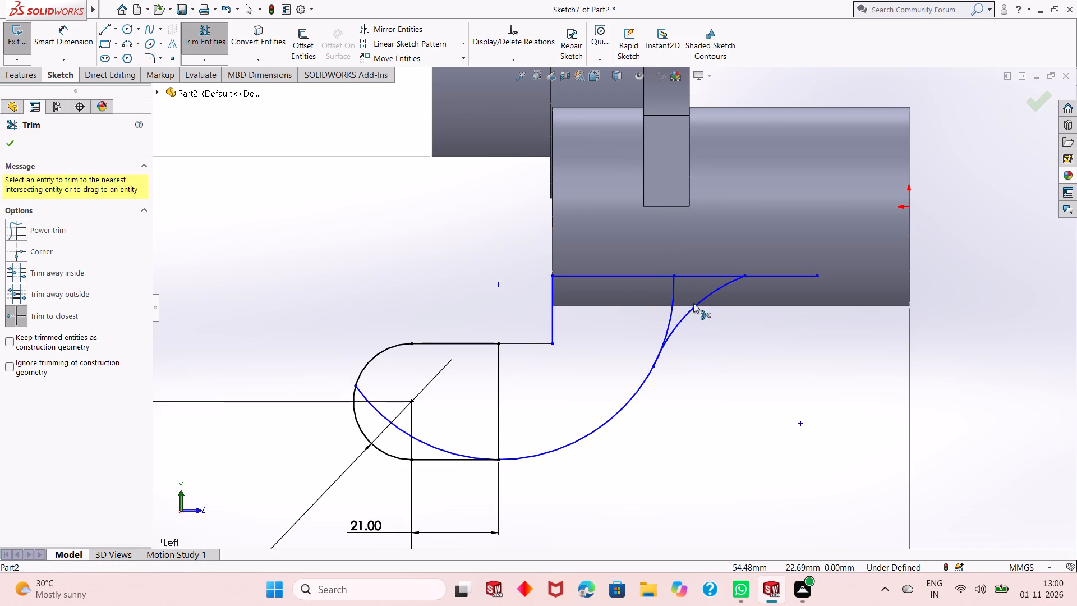
left_click(673, 300)
scroll(648, 301, "up", 1)
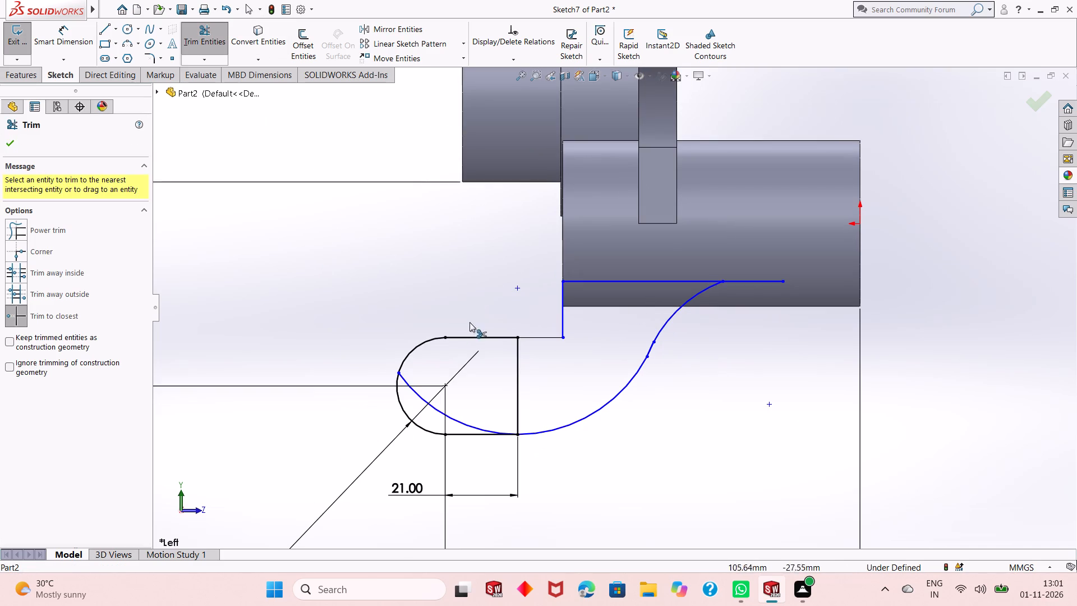
left_click(411, 387)
key("Escape")
key("Escape")
key("Escape")
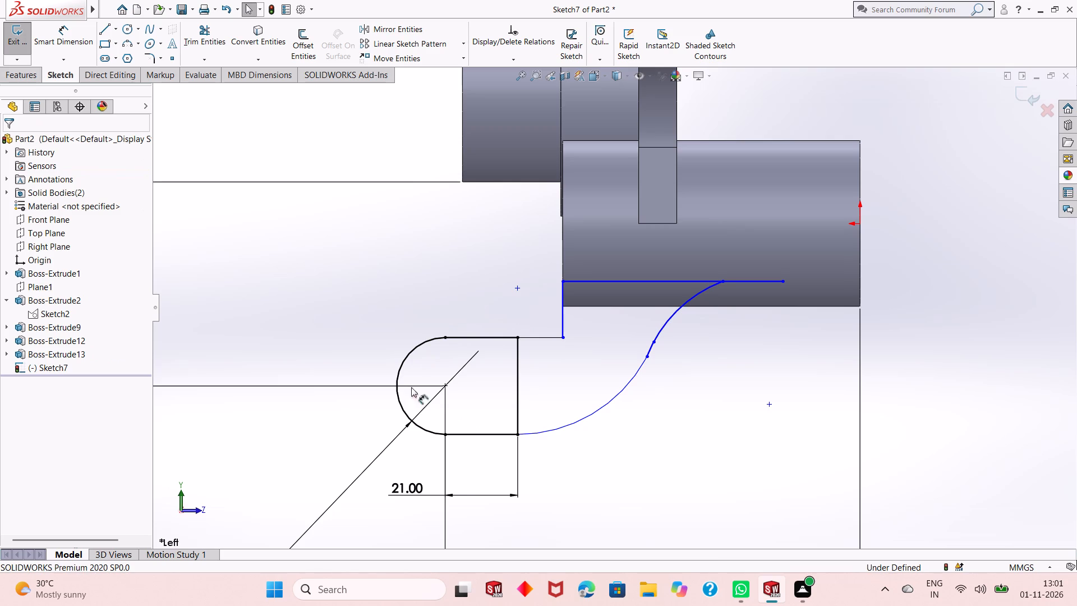
Dimension the lower connecting arc's radius as 44 mm and the upper connecting arc's radius as 38 mm.
left_click(65, 43)
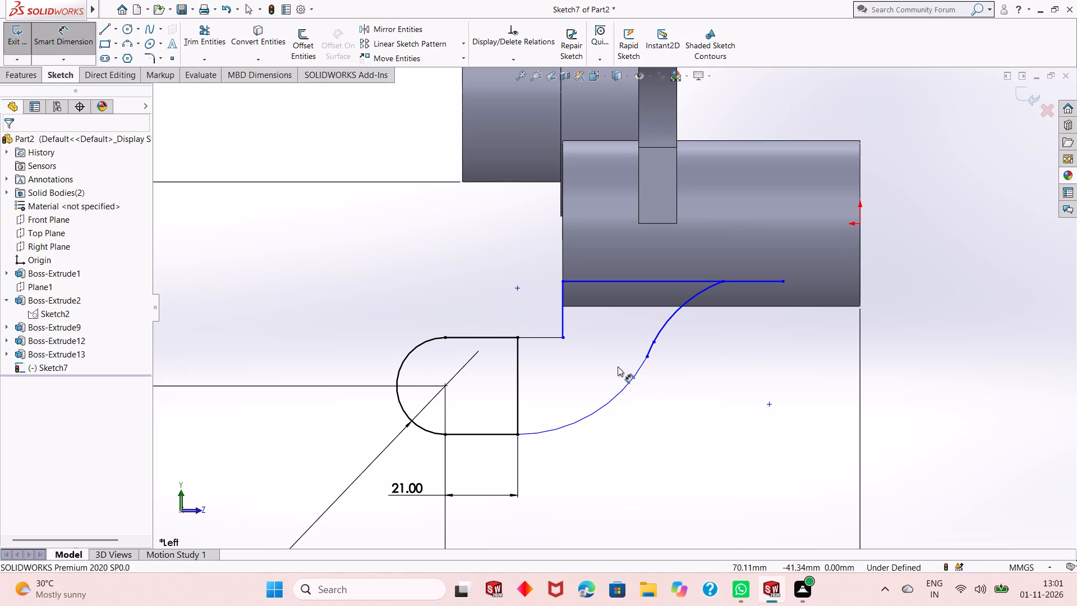
left_click(622, 393)
left_click(626, 421)
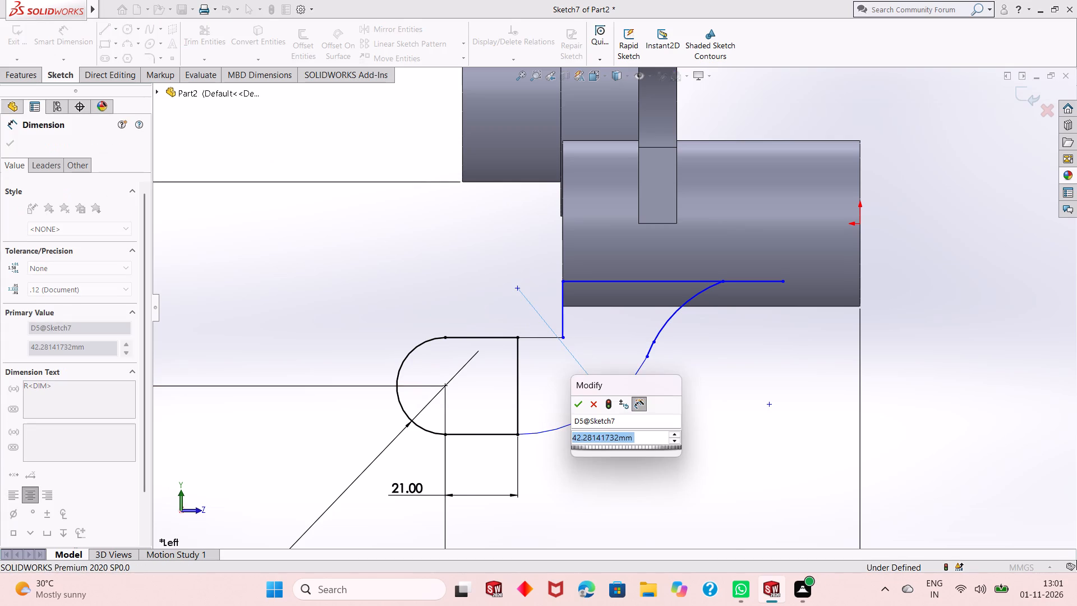
type("44")
key("Return")
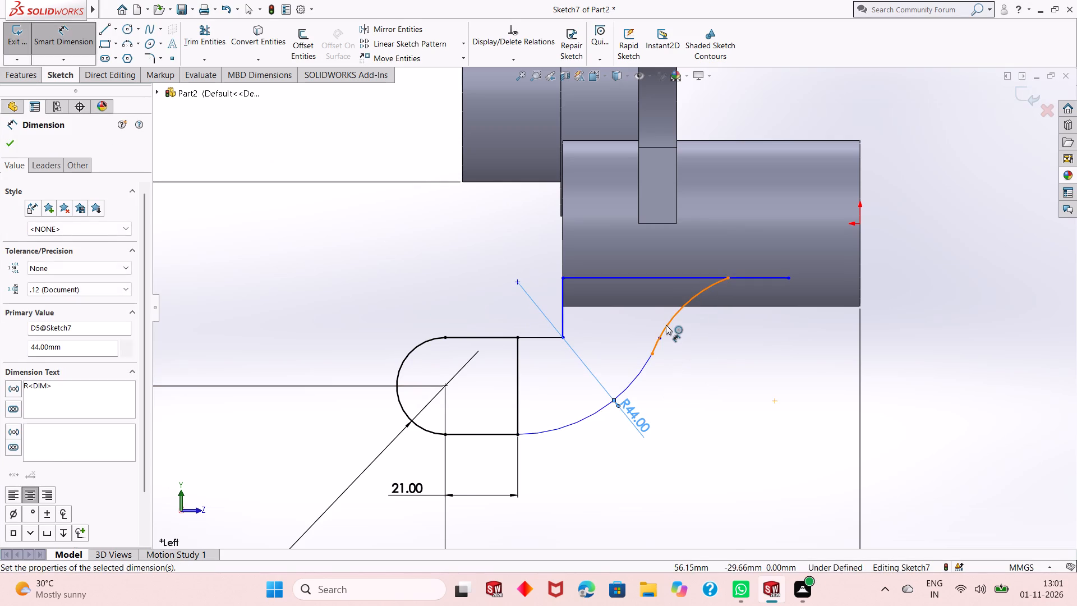
left_click(666, 325)
left_click(705, 350)
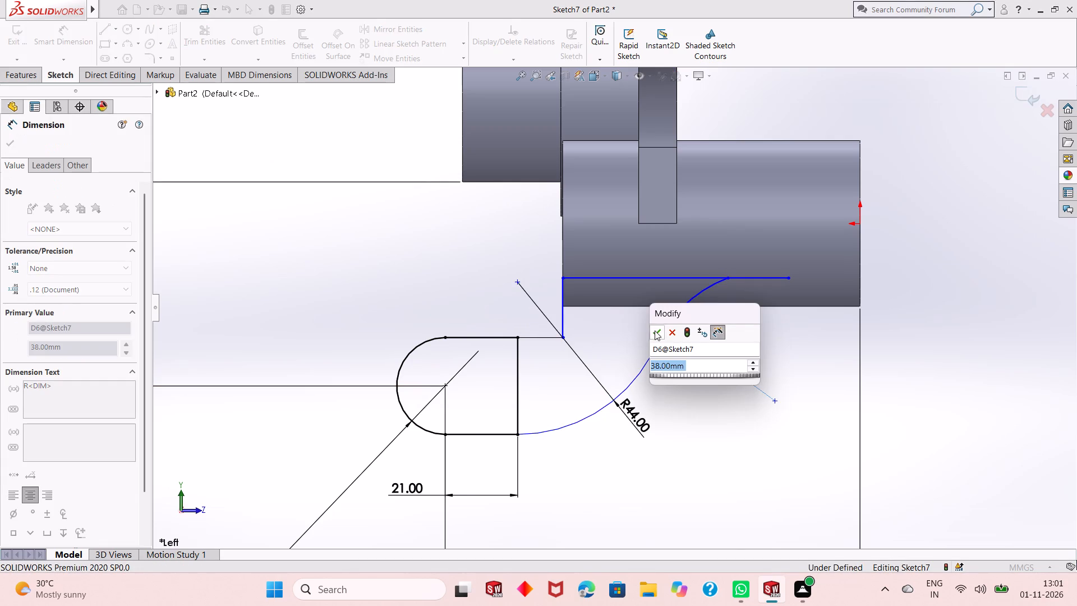
left_click(653, 329)
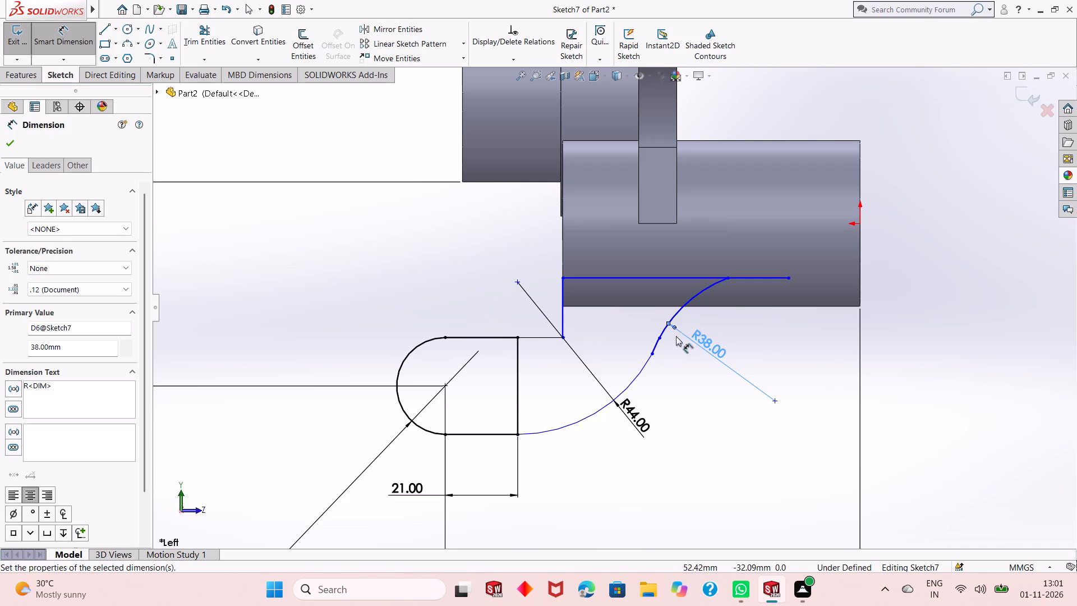
Trim the sliver of the R44 arc that overlaps the R38 arc near their junction.
scroll(661, 355, "down", 7)
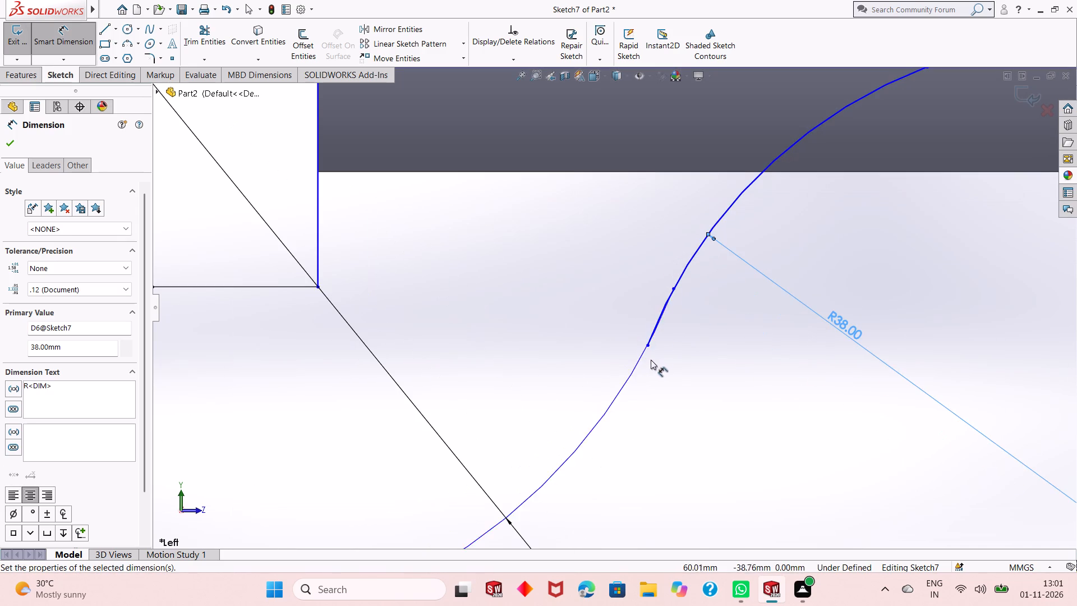
scroll(655, 311, "down", 7)
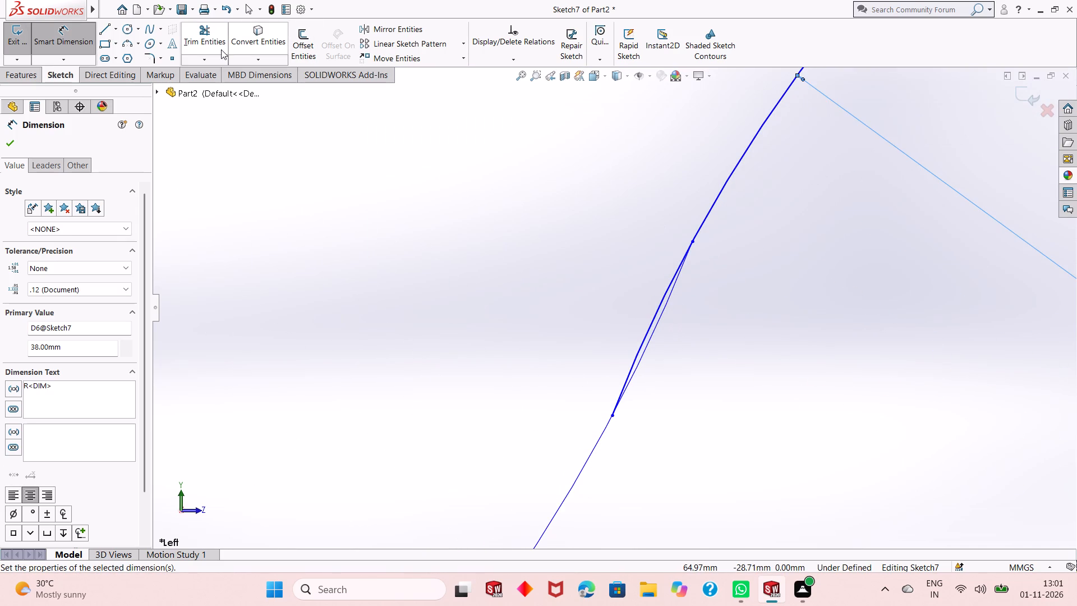
key("Escape")
left_click(217, 40)
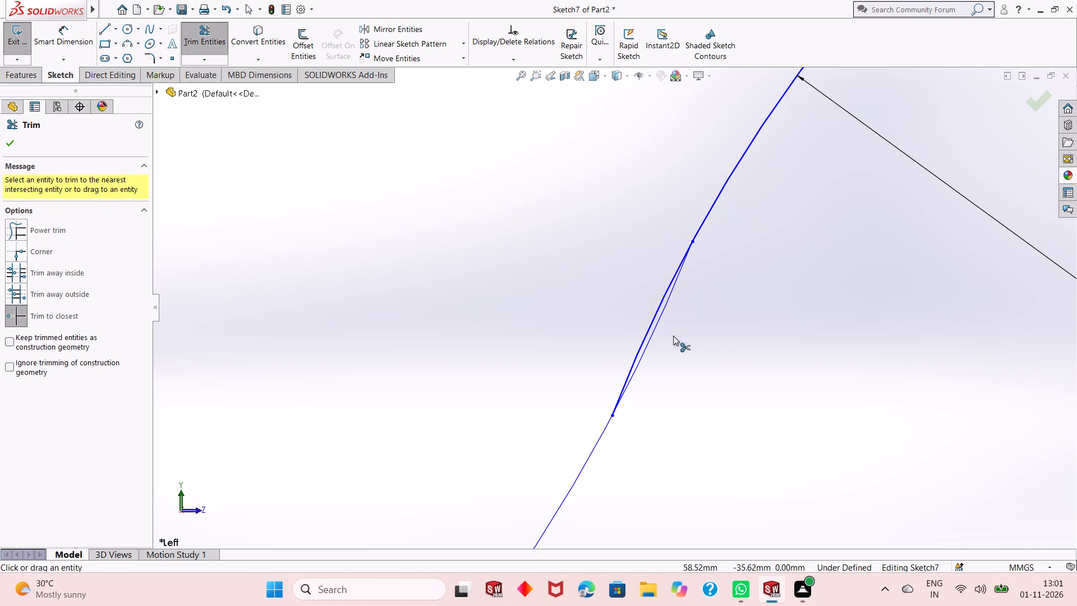
left_click(659, 324)
scroll(645, 394, "up", 7)
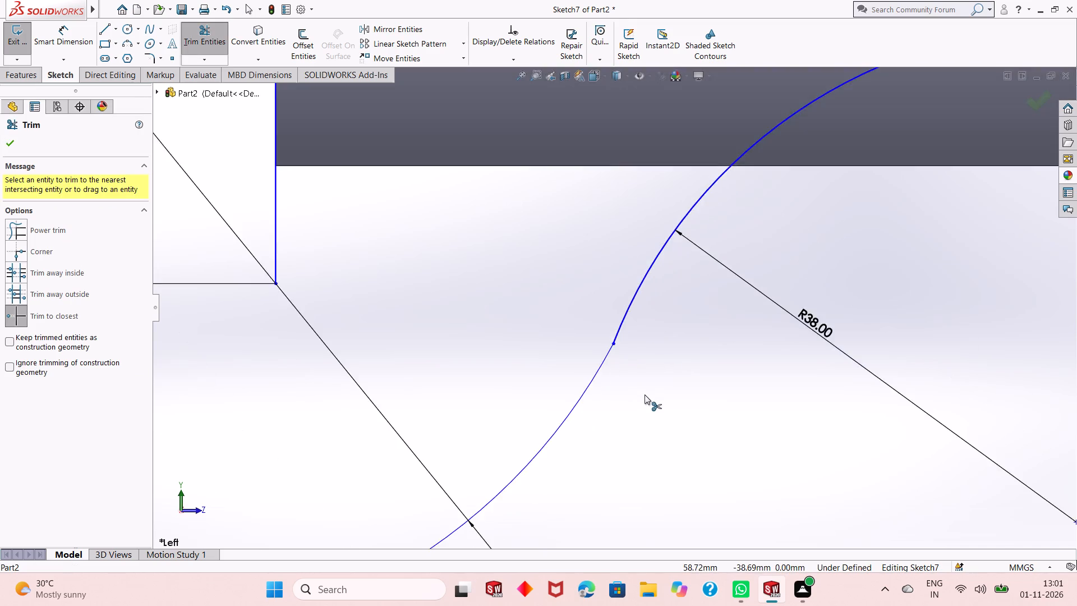
scroll(645, 394, "up", 4)
key("Escape")
key("Escape")
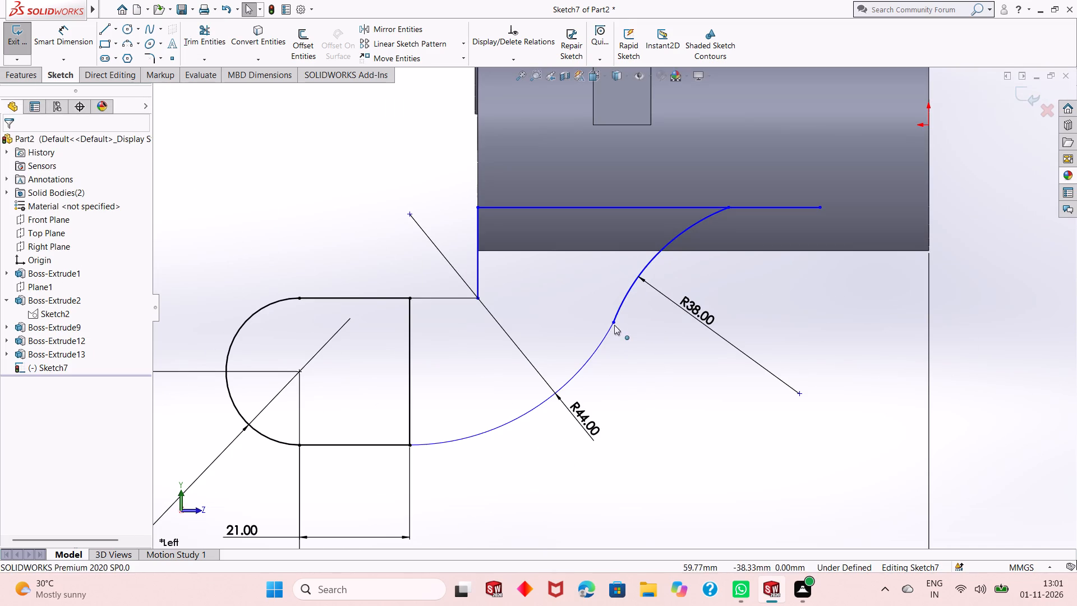
Add a tangent relation at the point joining the R44 and R38 arcs.
left_click(614, 325)
left_click(652, 271)
key("Escape")
key("Escape")
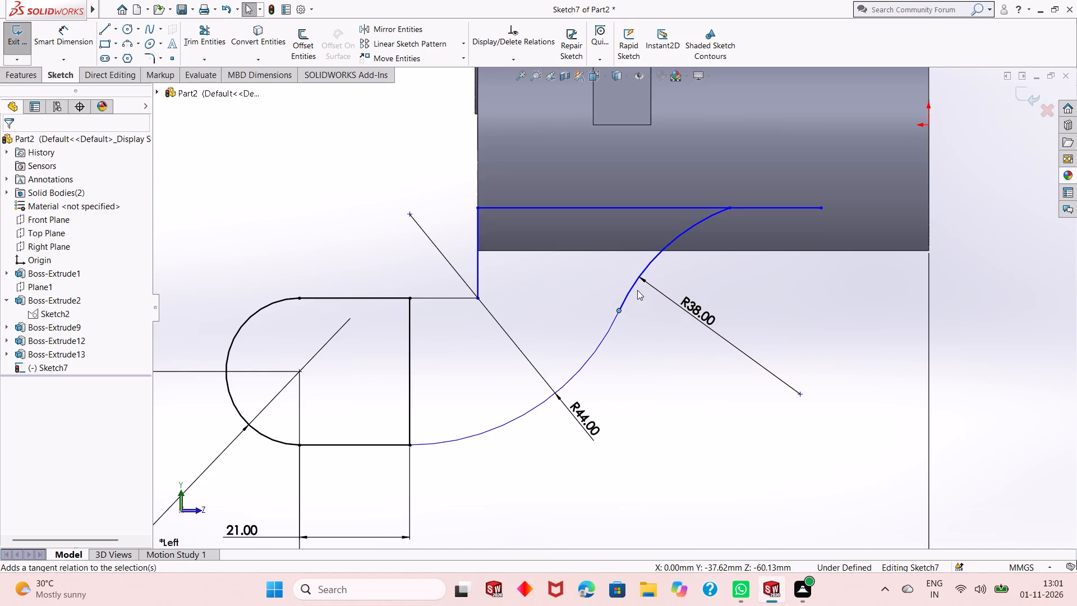
key("Escape")
key("Escape")
Fix the lower endpoint of the vertical line where it meets the lug's top line.
scroll(623, 311, "up", 2)
scroll(638, 219, "down", 2)
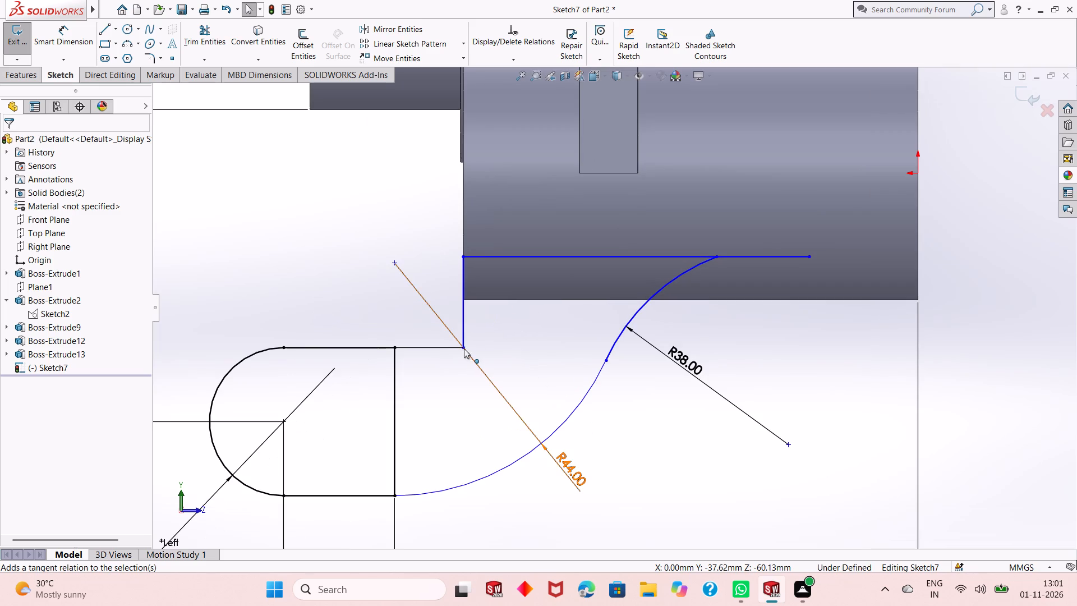
left_click(463, 349)
left_click(593, 298)
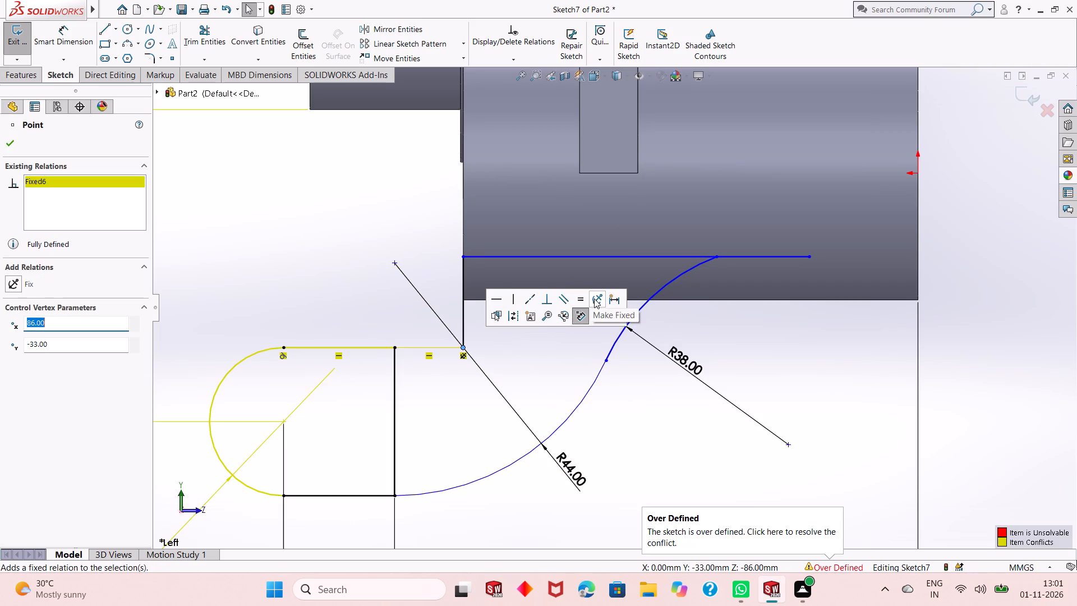
Delete the 28 mm diameter dimension from the lug's rounded end.
scroll(484, 430, "up", 4)
right_click(296, 507)
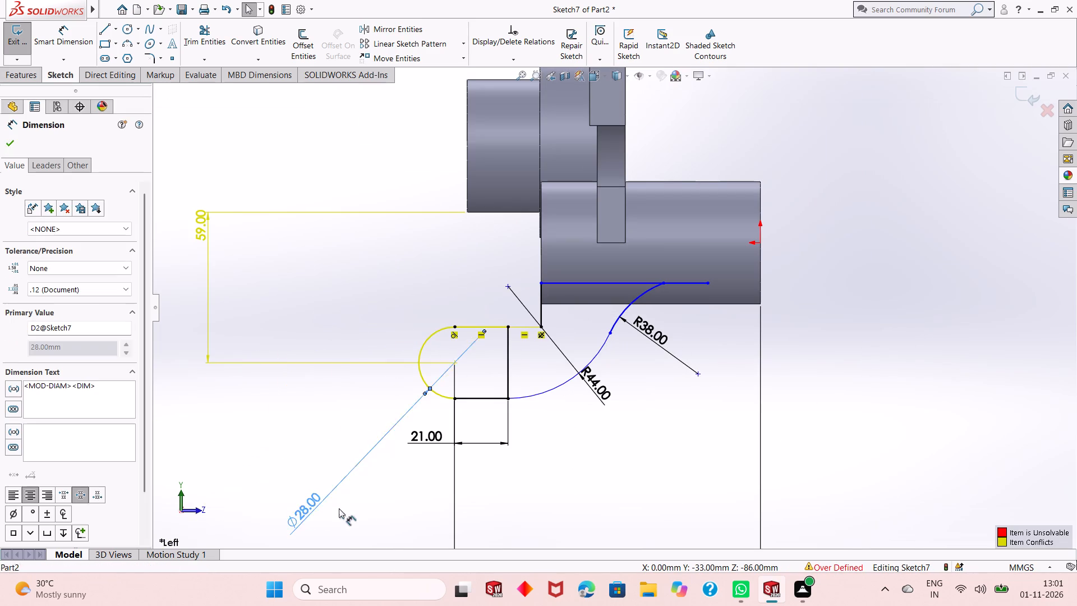
left_click(405, 456)
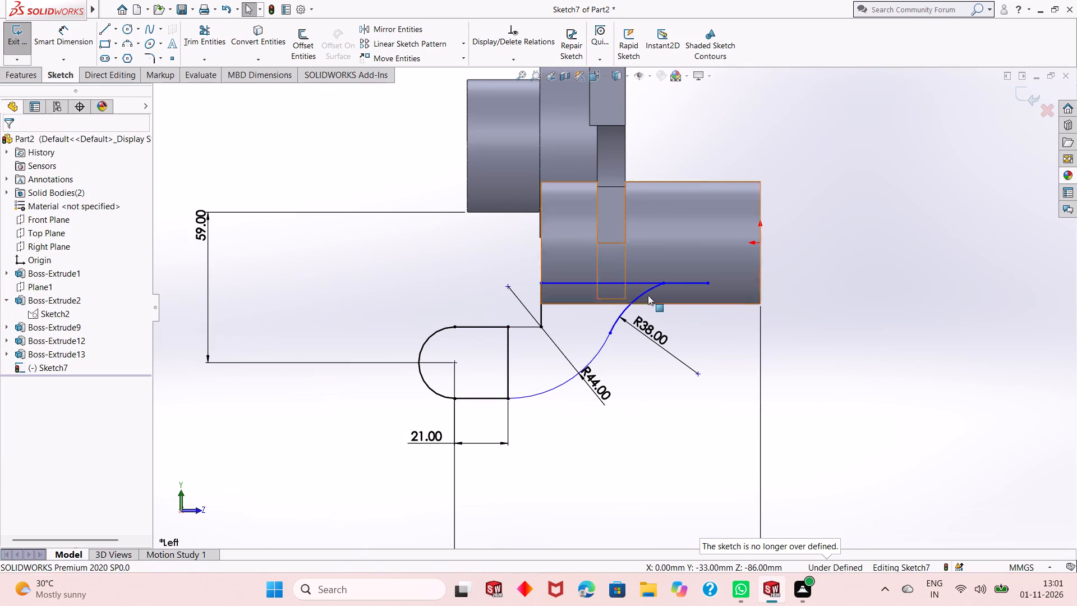
Trim the horizontal line's overhang beyond the R38 arc inside the cylinder outline.
scroll(650, 292, "down", 1)
left_click(212, 38)
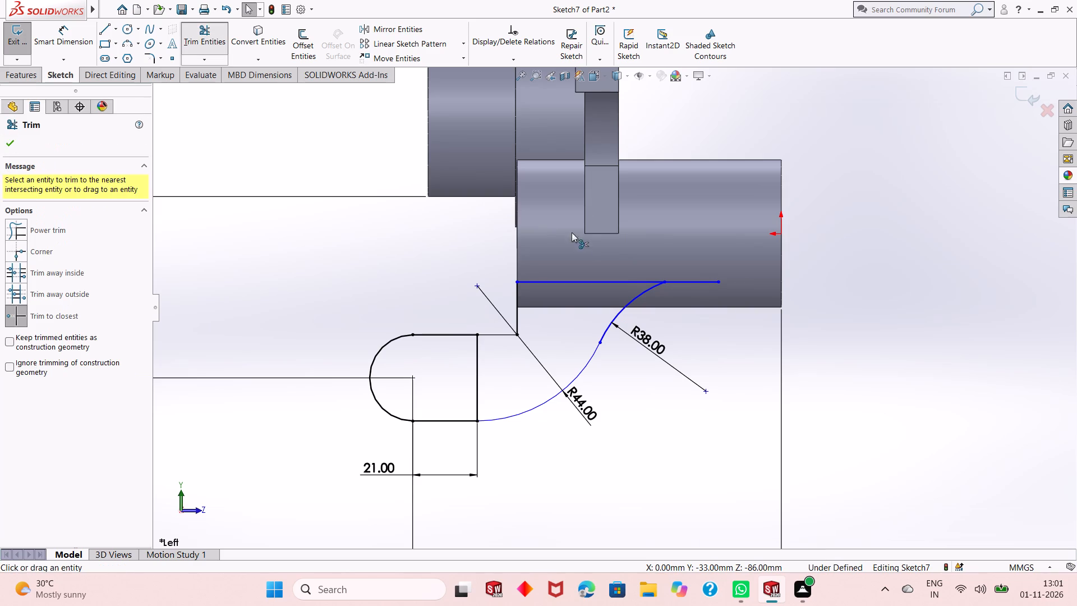
left_click(680, 282)
key("Escape")
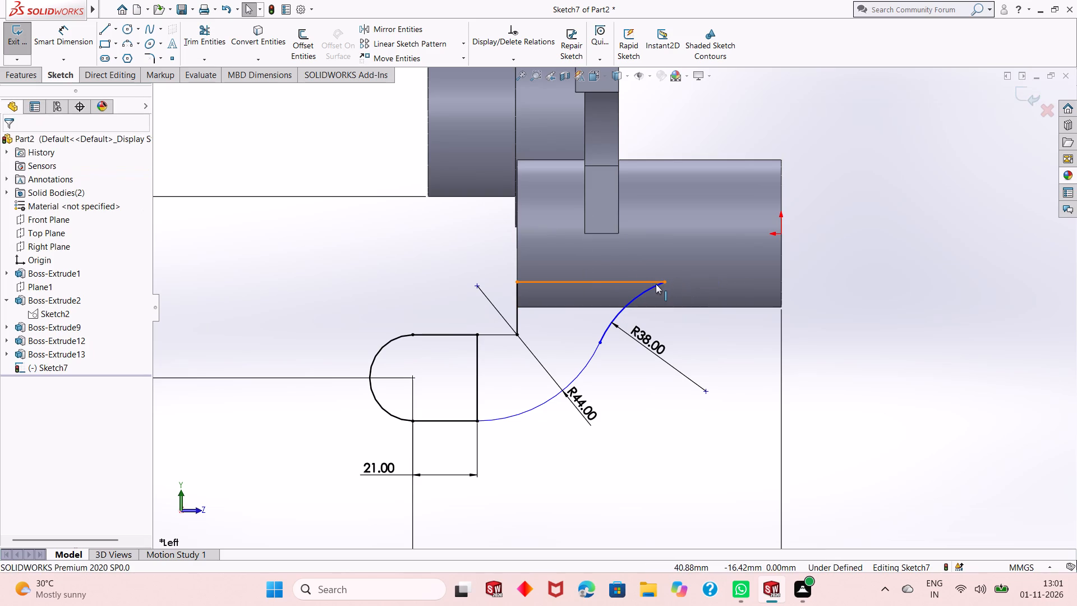
Fix the endpoint where the horizontal line meets the R38 arc inside the cylinder outline.
scroll(659, 282, "down", 9)
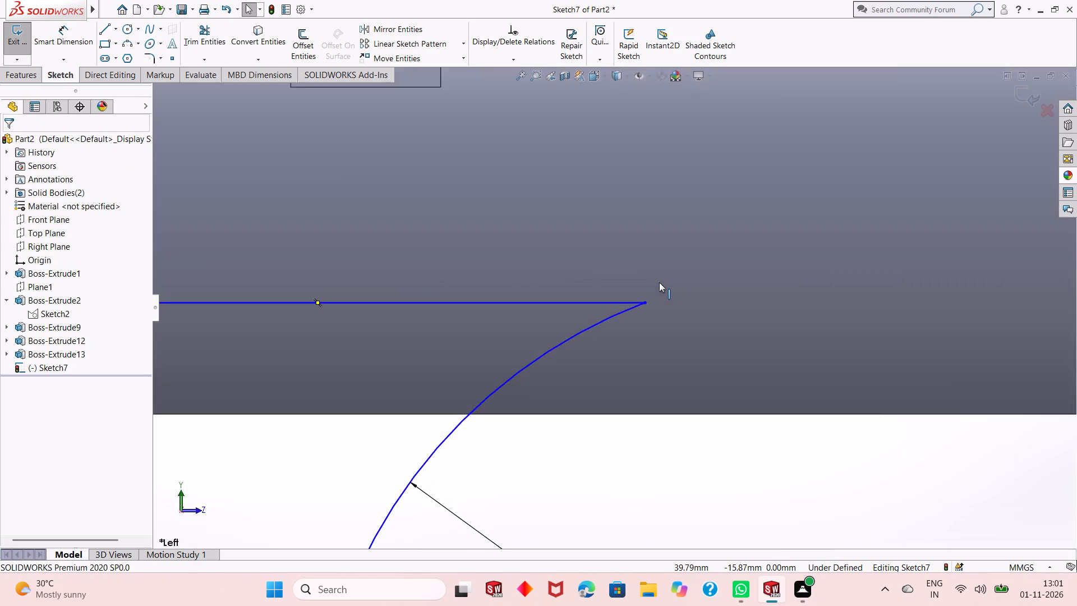
scroll(659, 282, "down", 4)
scroll(624, 323, "down", 9)
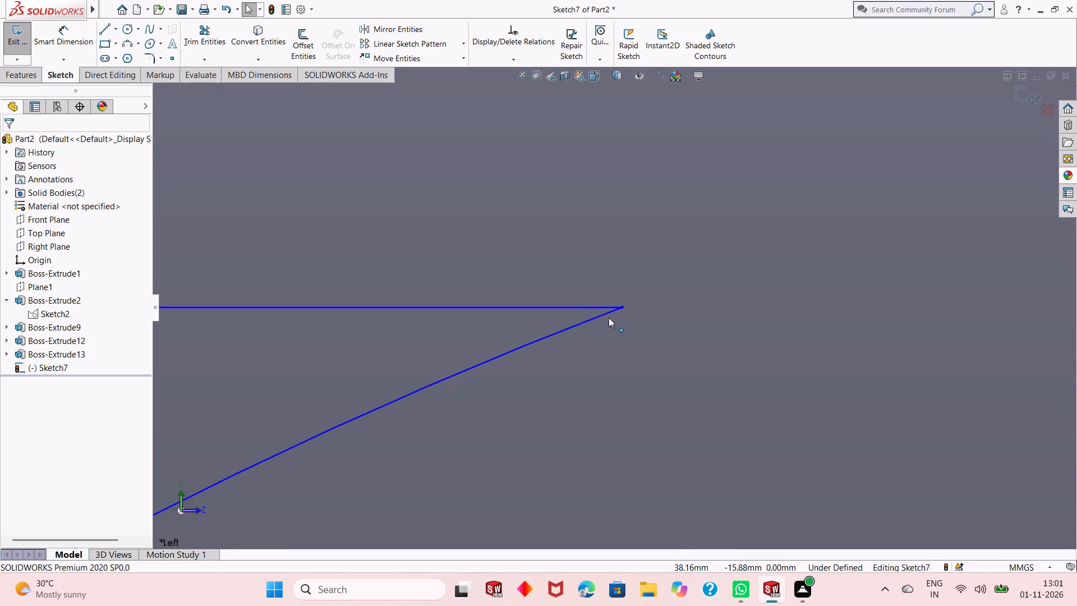
scroll(609, 318, "down", 9)
scroll(651, 297, "down", 13)
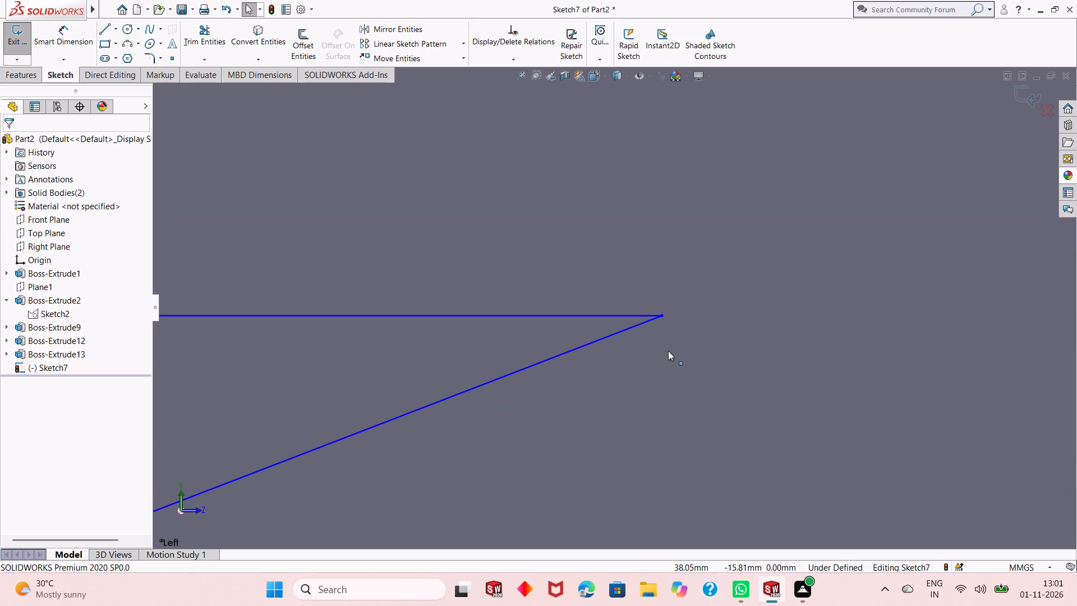
left_click(661, 317)
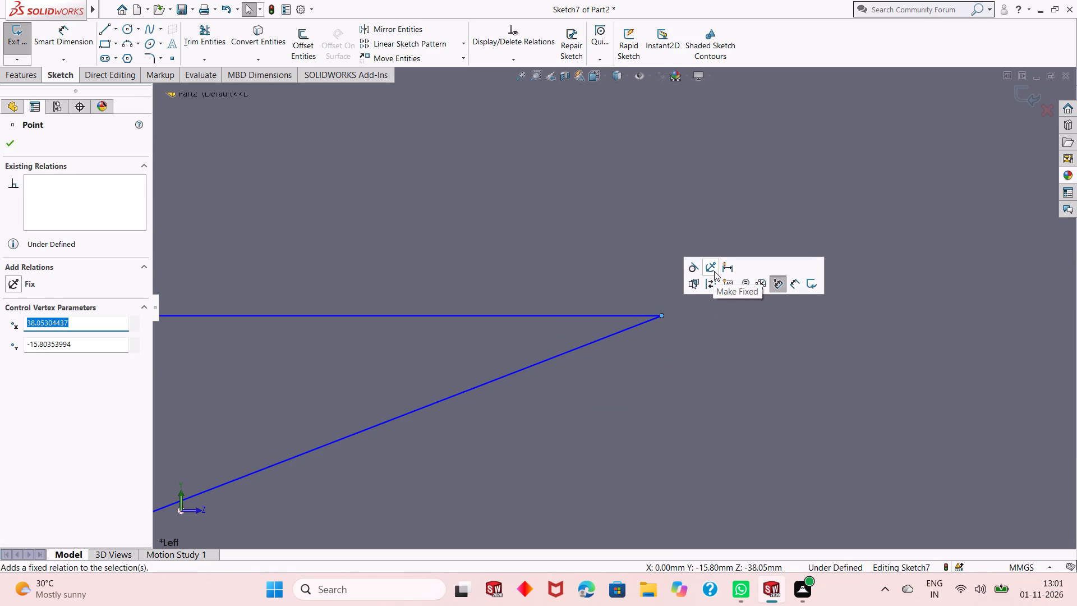
left_click(714, 271)
scroll(656, 380, "up", 18)
key("Escape")
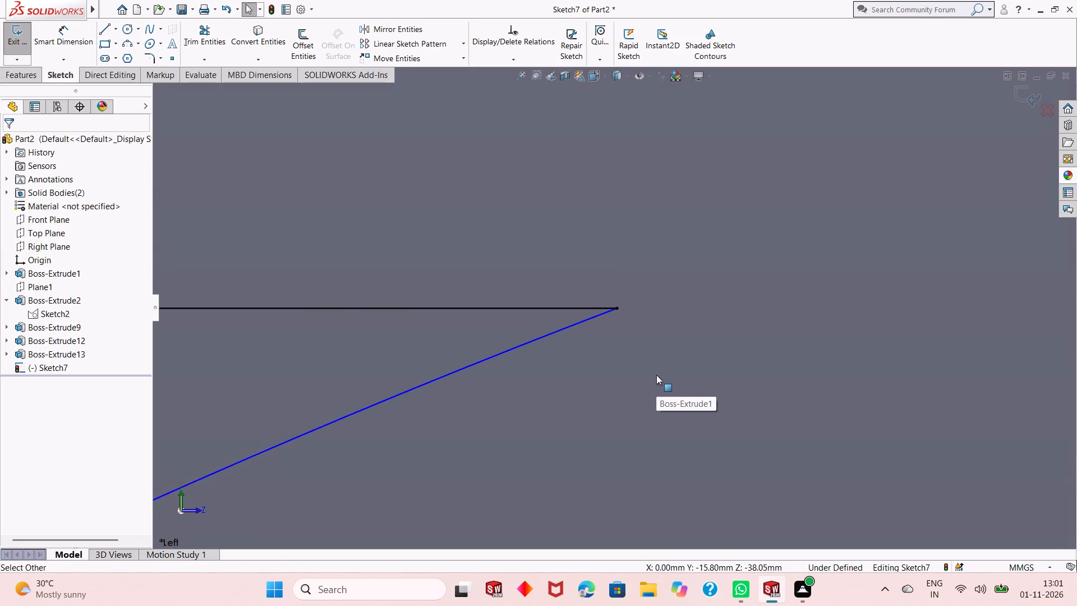
Fix the point where the R38 and R44 arcs of the web profile meet.
scroll(656, 375, "up", 20)
scroll(656, 375, "up", 1)
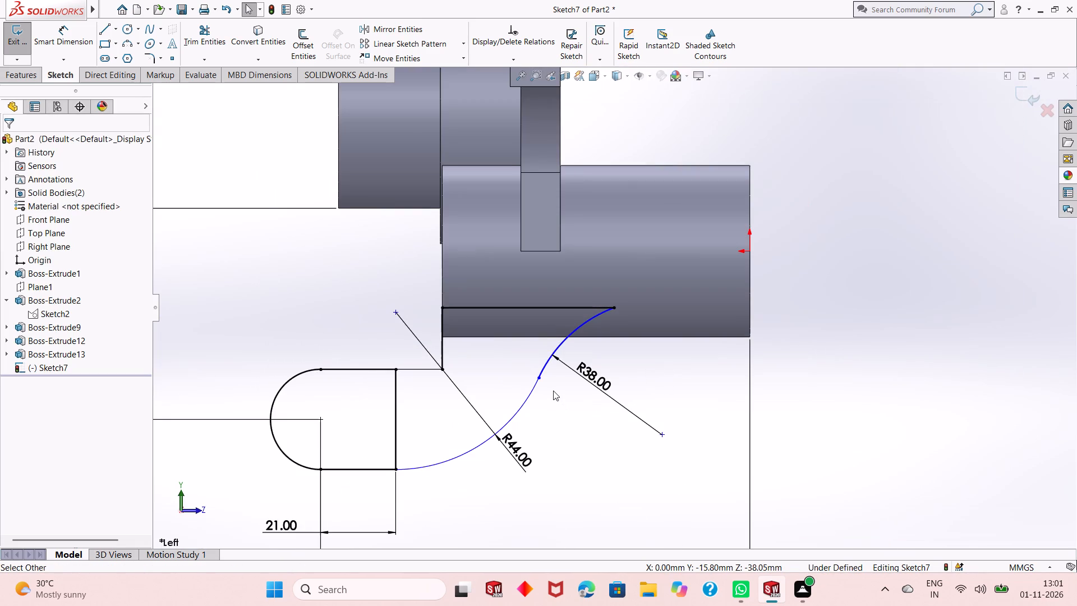
scroll(551, 388, "down", 2)
left_click(543, 363)
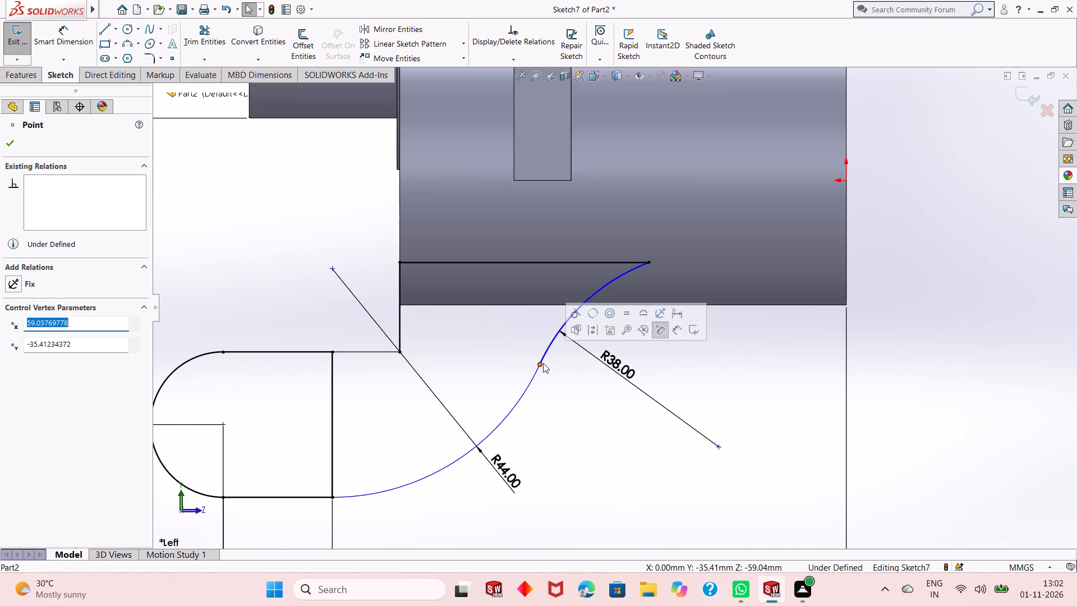
left_click(664, 315)
scroll(538, 416, "up", 4)
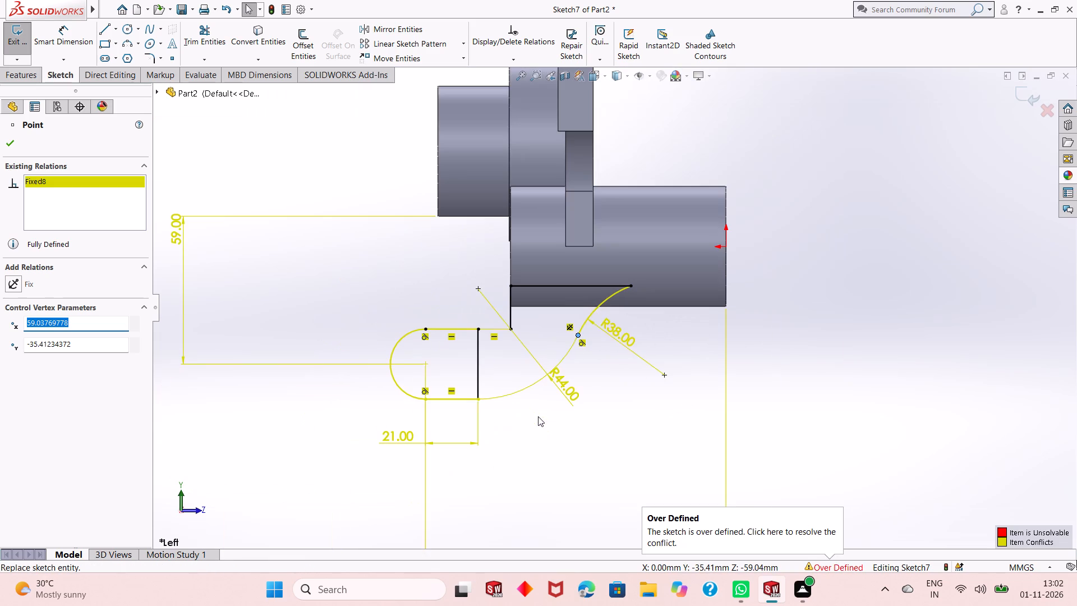
key("Escape")
Delete the R44 radius dimension from the web profile's lower arc.
right_click(568, 397)
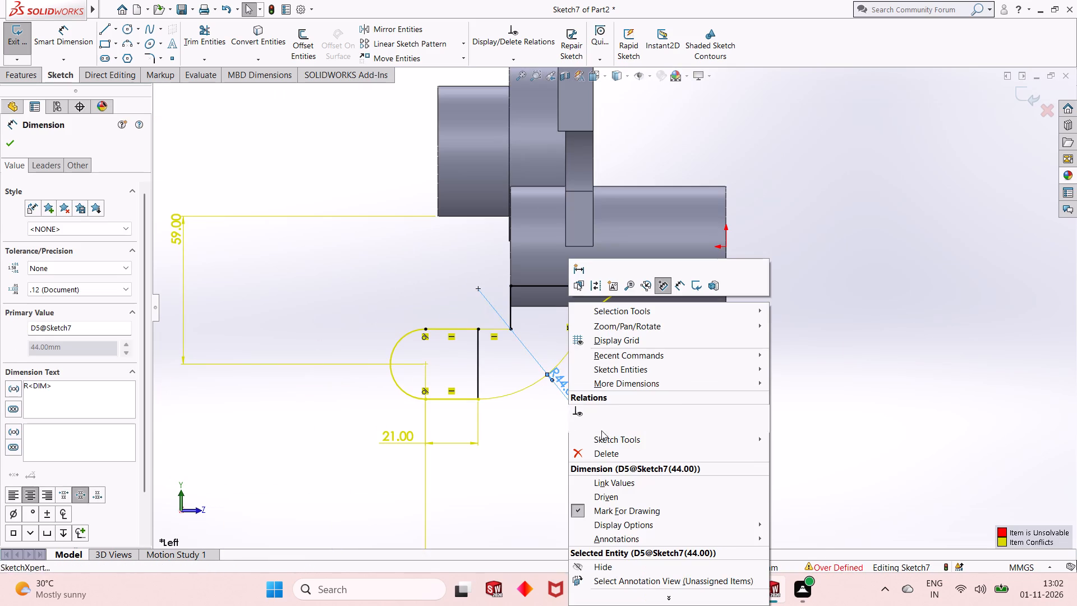
left_click(602, 453)
key("Escape")
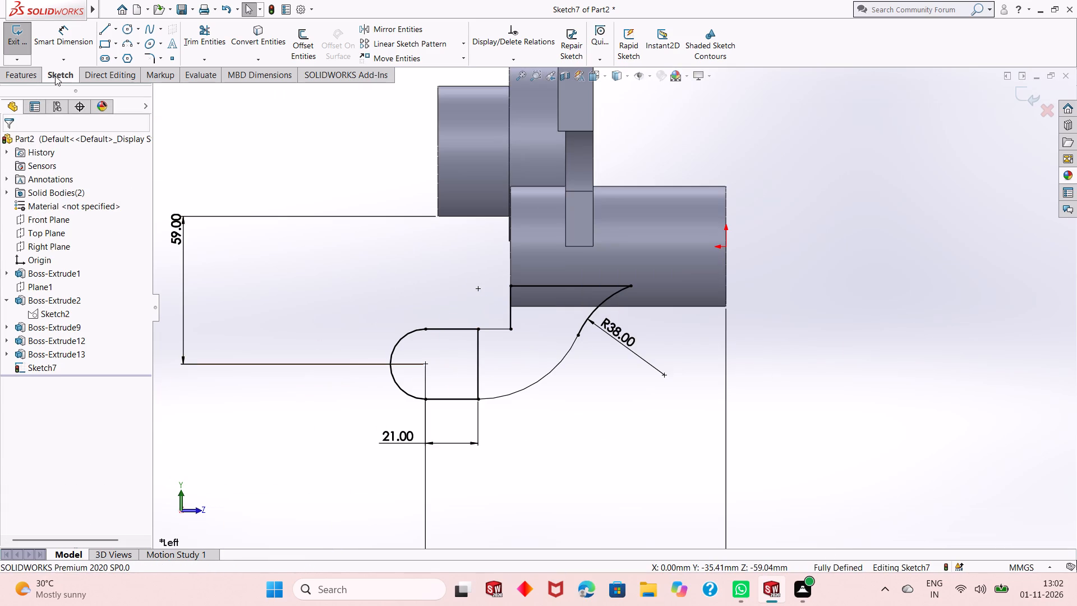
Extrude only the rounded lug region of the sketch as a boss, Mid Plane, 14 mm deep, with the result merged.
left_click(23, 76)
left_click(19, 48)
left_click(426, 365)
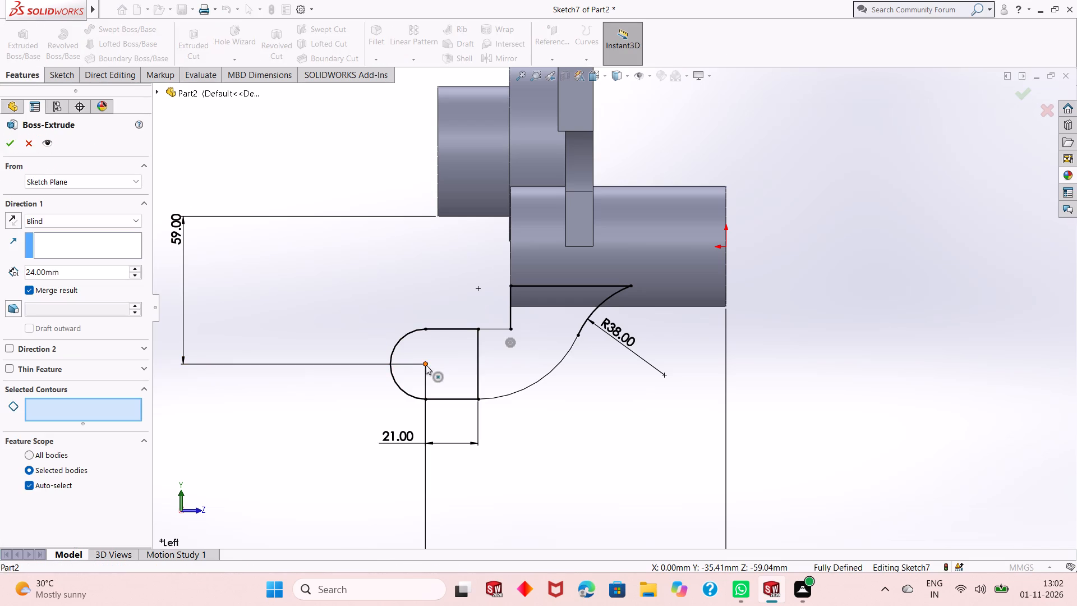
left_click(454, 360)
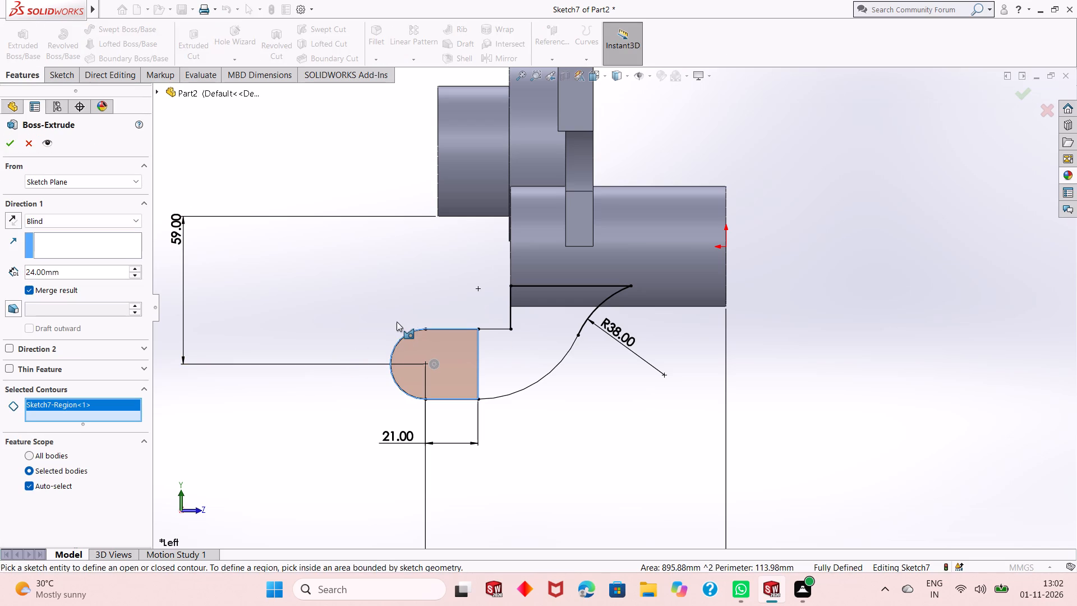
middle_click(443, 310)
scroll(186, 342, "down", 1)
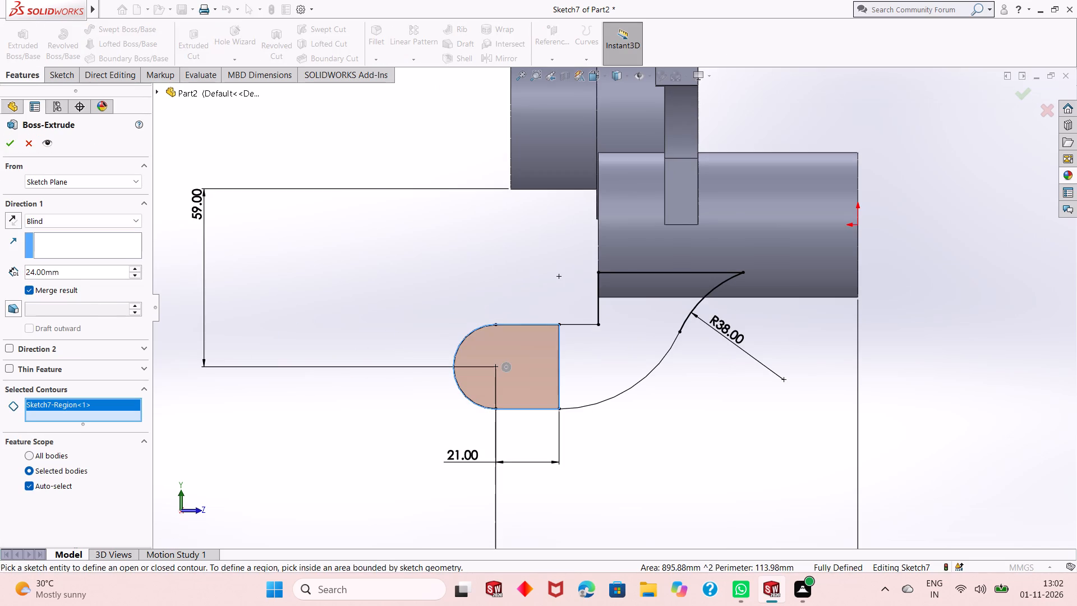
double_click(73, 273)
type("14")
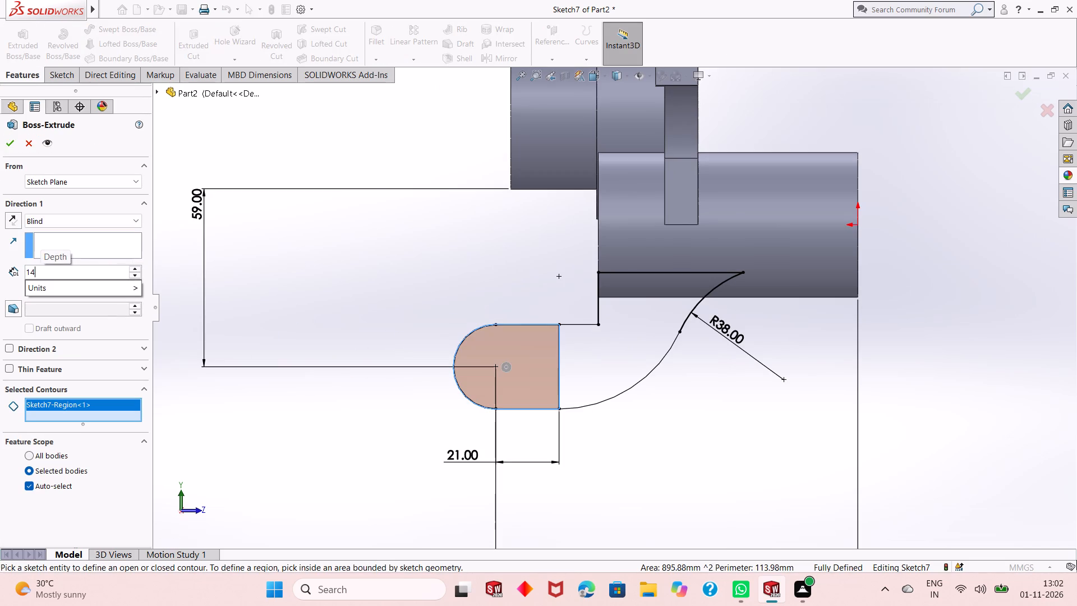
key("Return")
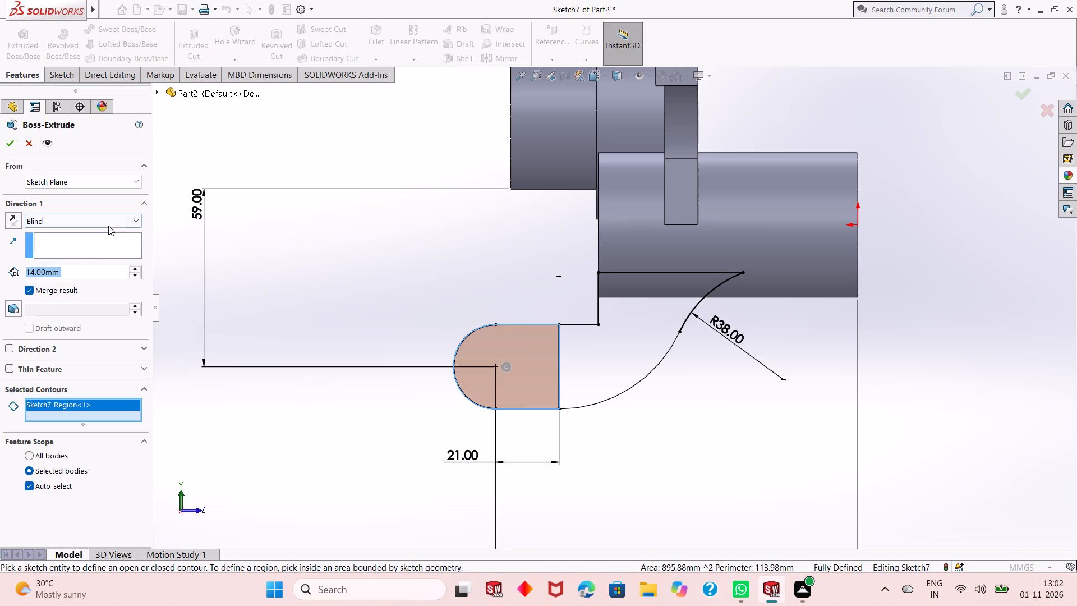
left_click(109, 225)
left_click(75, 297)
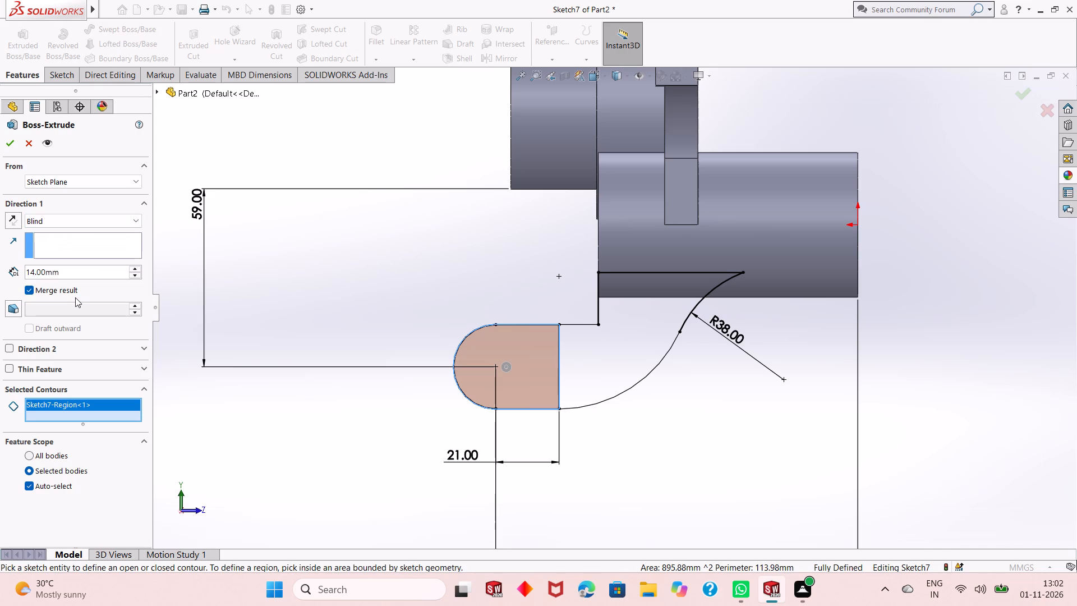
scroll(412, 502, "up", 2)
scroll(622, 307, "down", 2)
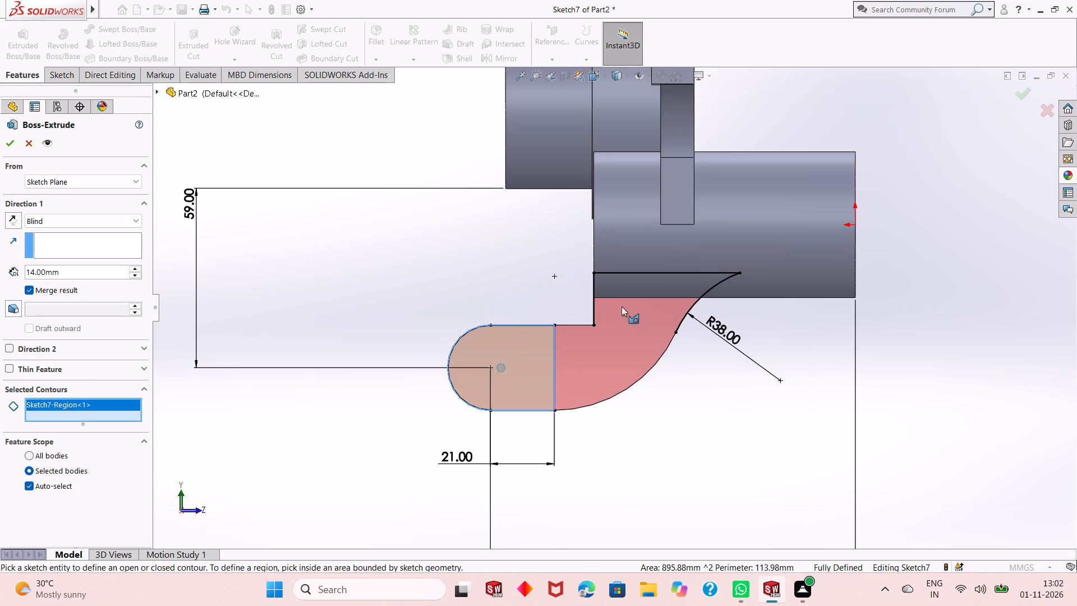
middle_click_drag(603, 443, 675, 452)
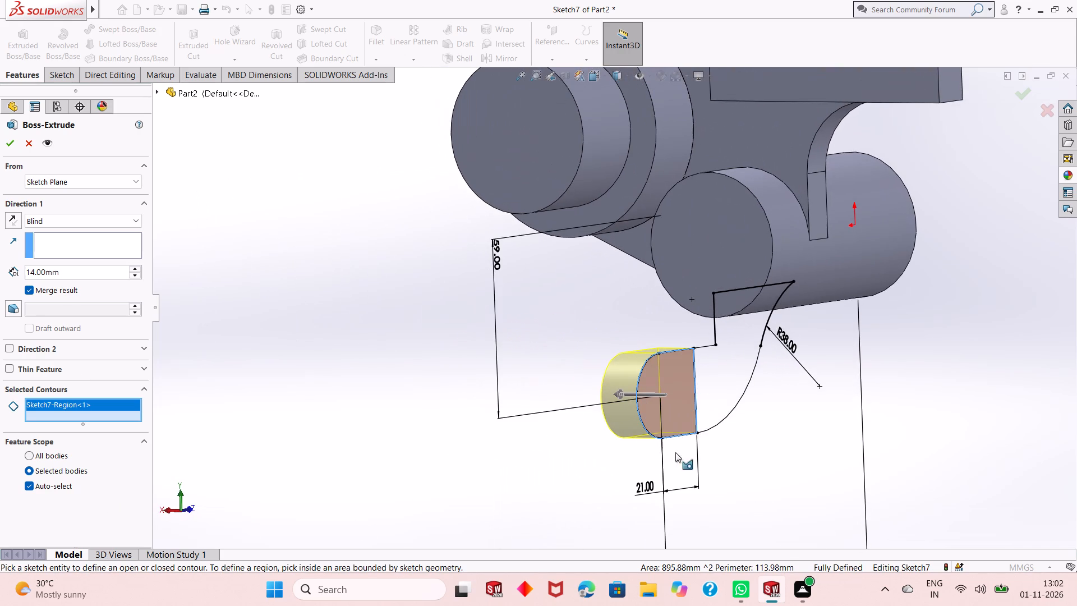
double_click(77, 274)
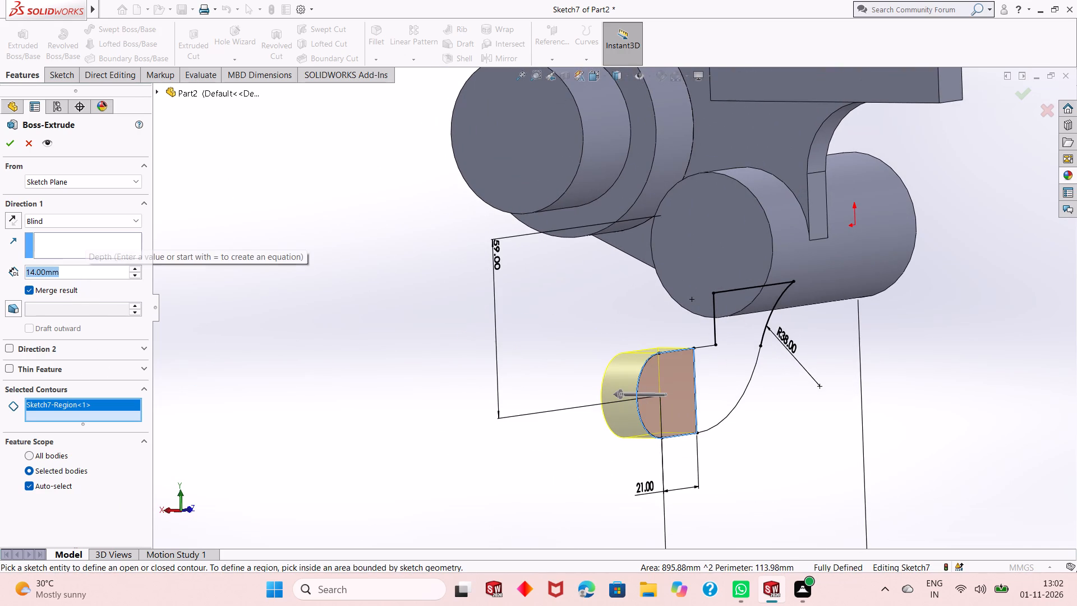
left_click(91, 225)
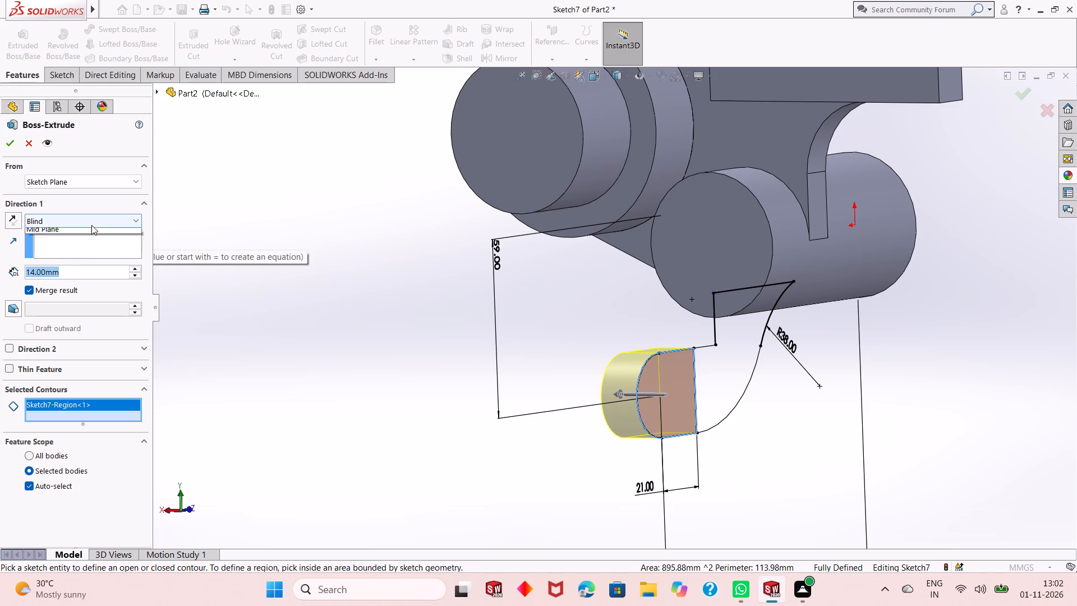
left_click(98, 294)
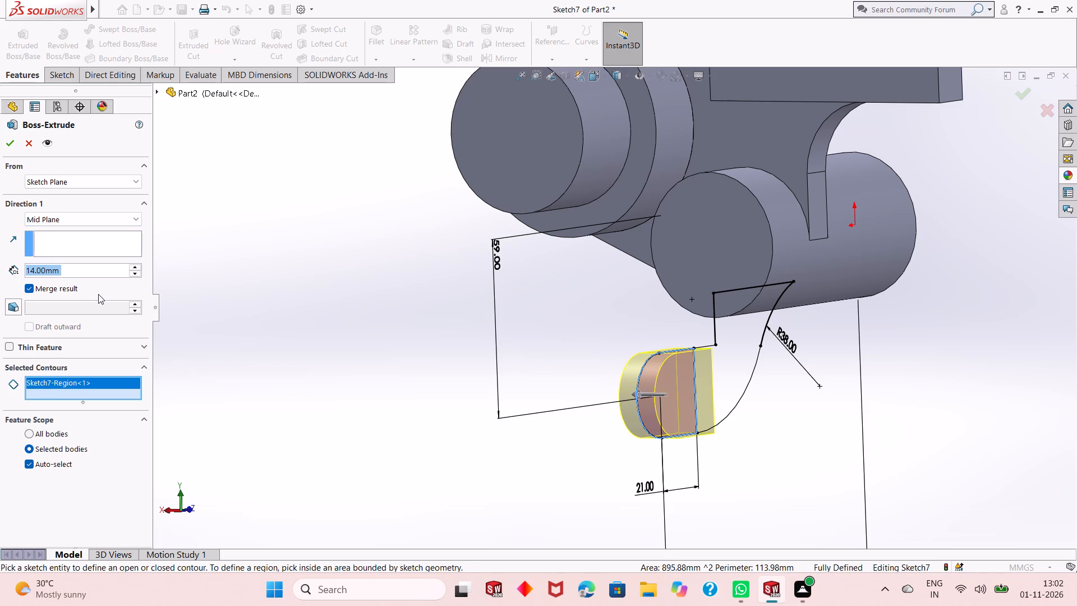
scroll(398, 449, "up", 1)
scroll(666, 390, "down", 2)
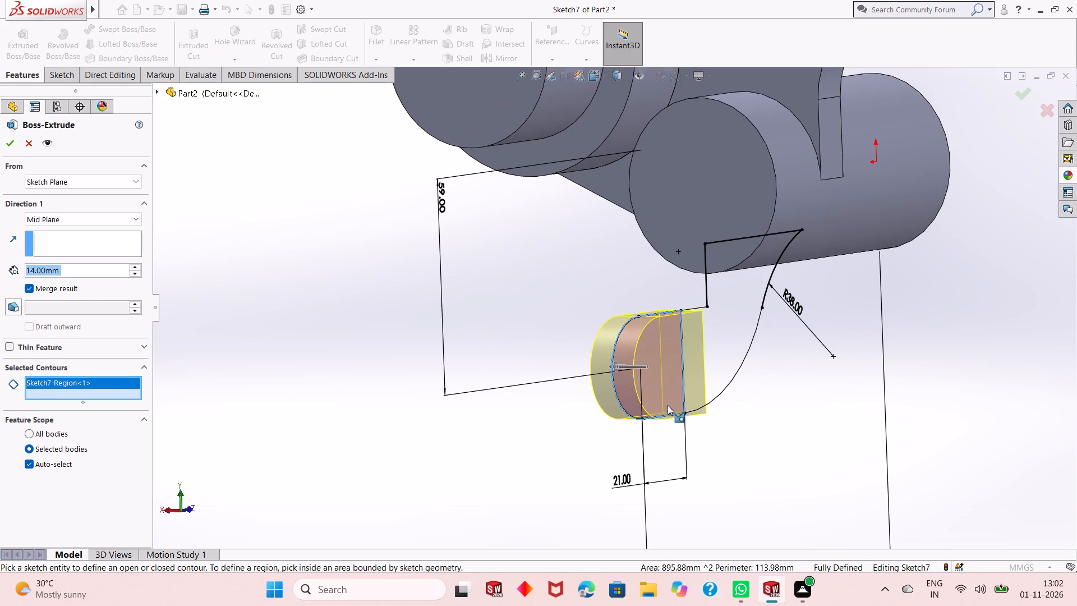
middle_click_drag(730, 437, 739, 462)
scroll(739, 465, "up", 1)
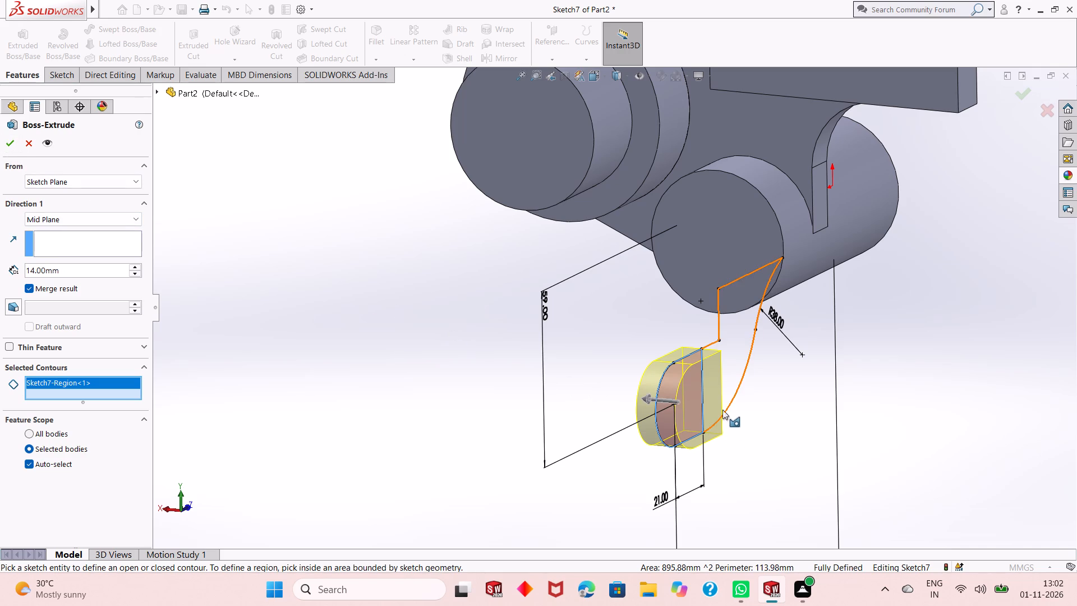
left_click(6, 148)
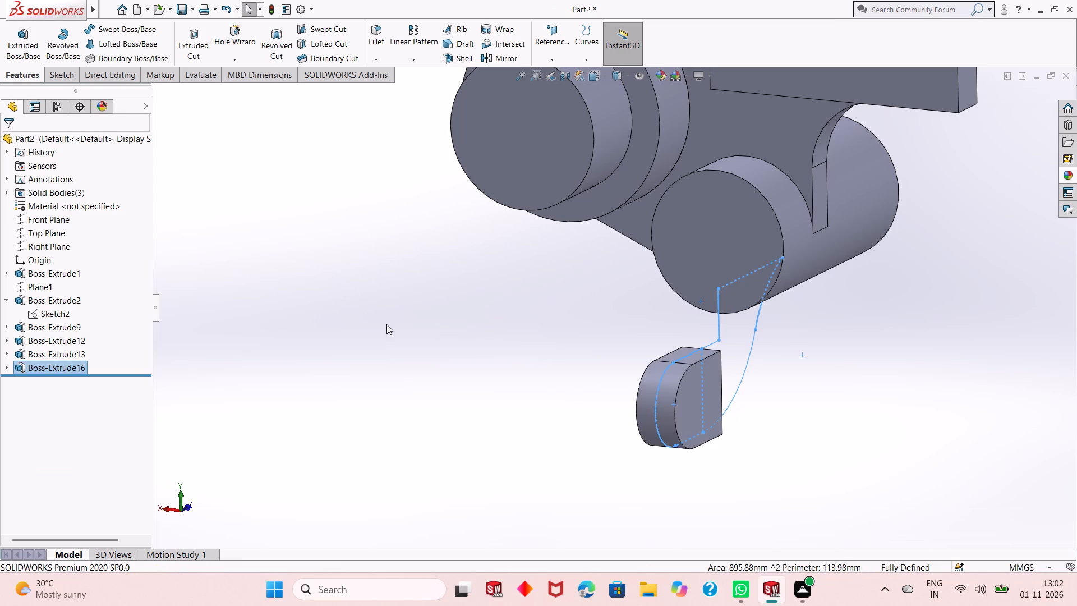
Examine the extruded lug and its position relative to the cylinder and the remaining web profile from several angles.
middle_click_drag(467, 385, 491, 433)
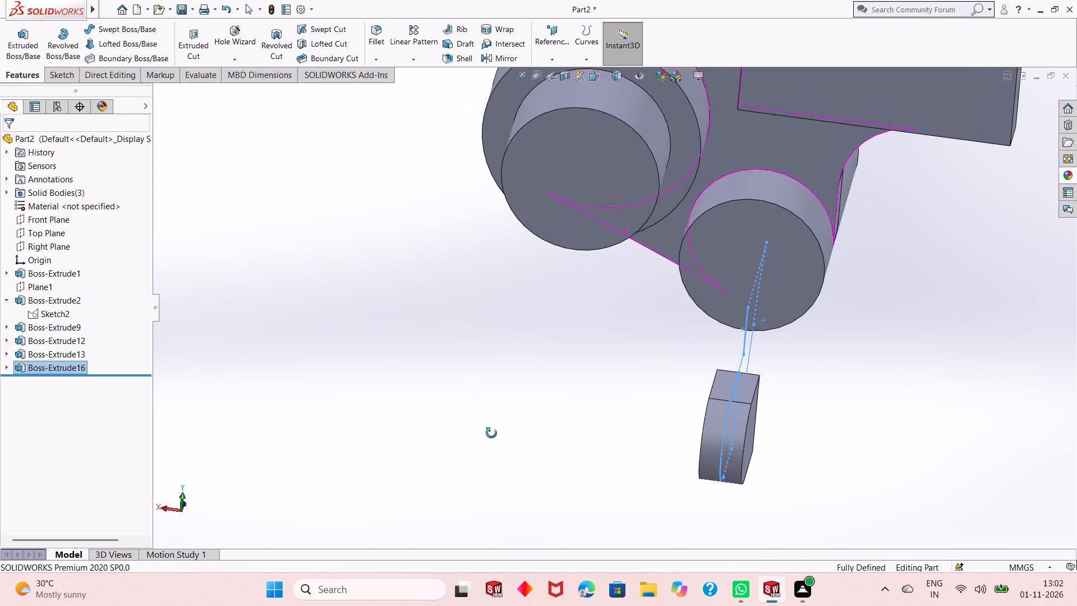
middle_click_drag(491, 433, 481, 431)
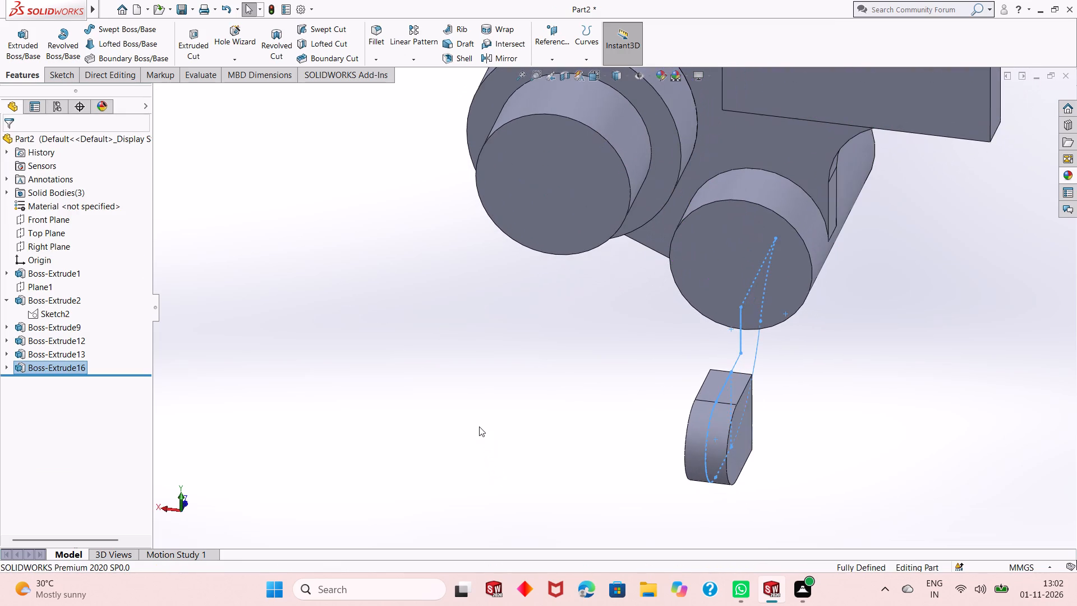
middle_click(469, 415)
middle_click(404, 317)
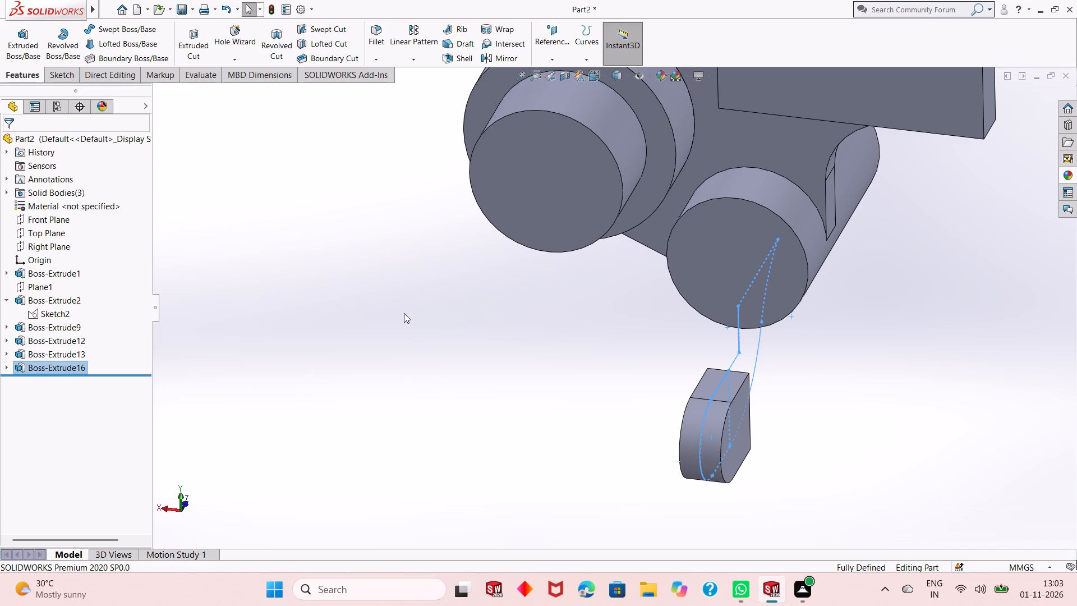
middle_click_drag(634, 479, 610, 441)
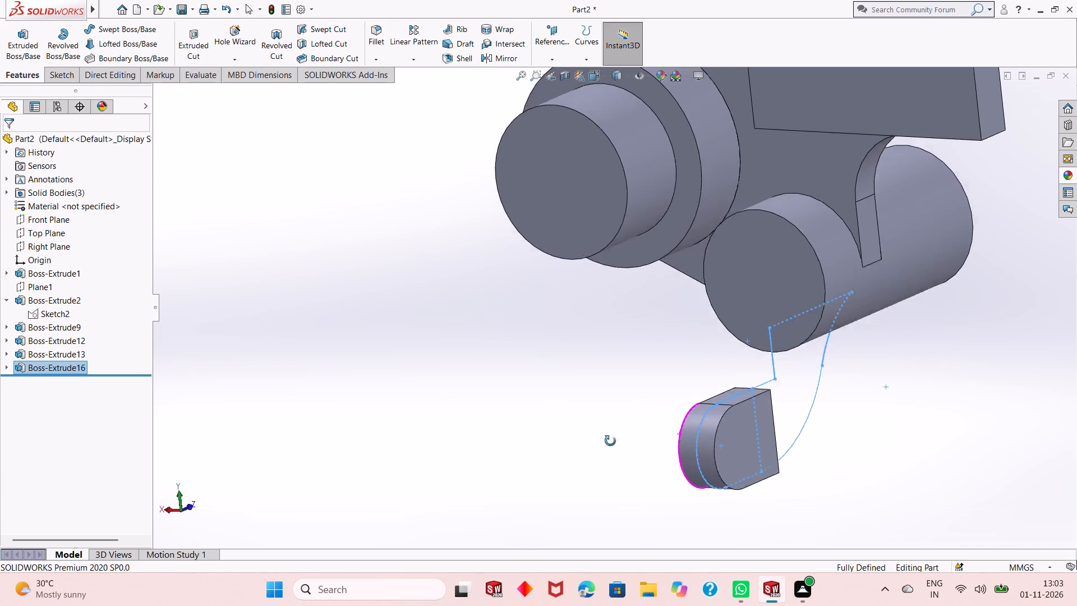
middle_click_drag(610, 441, 632, 485)
scroll(640, 488, "up", 2)
middle_click_drag(725, 462, 719, 406)
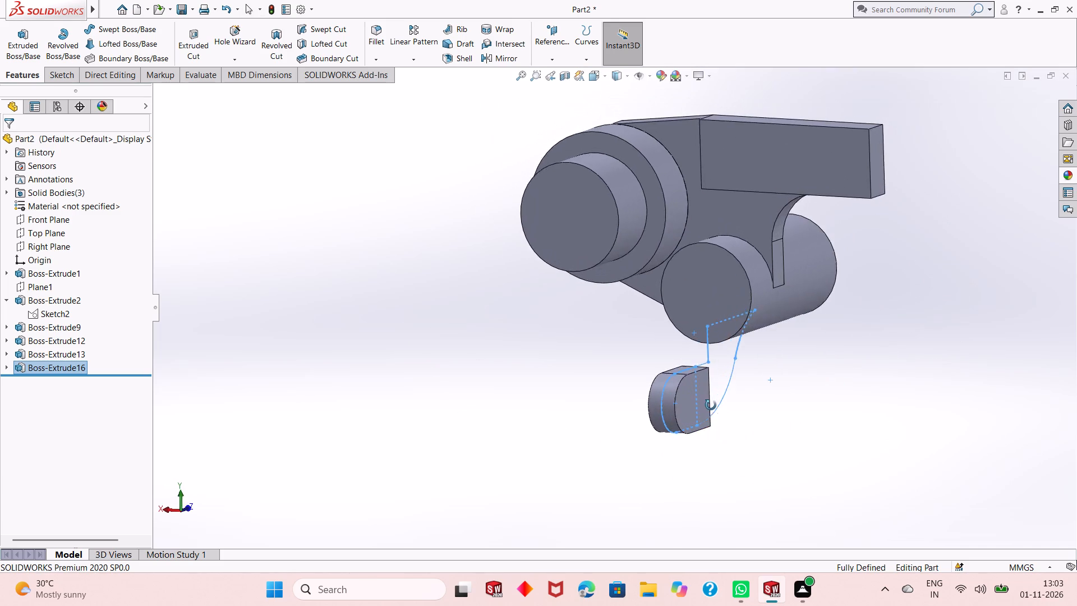
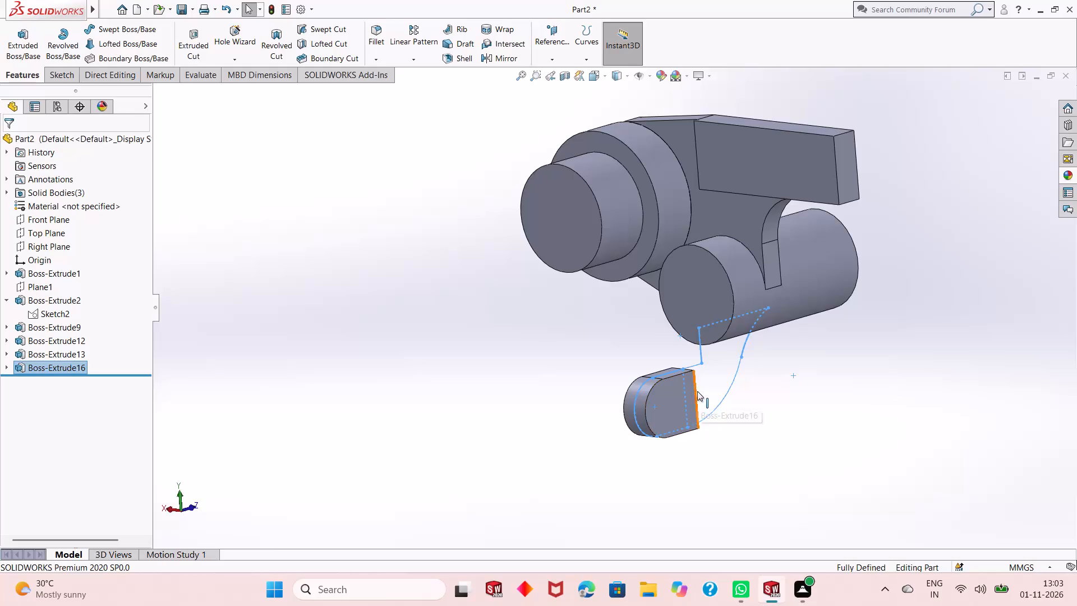
Extrude the curved arm region of Sketch7 24 mm with Mid Plane, merging it with the existing bodies.
scroll(616, 339, "down", 1)
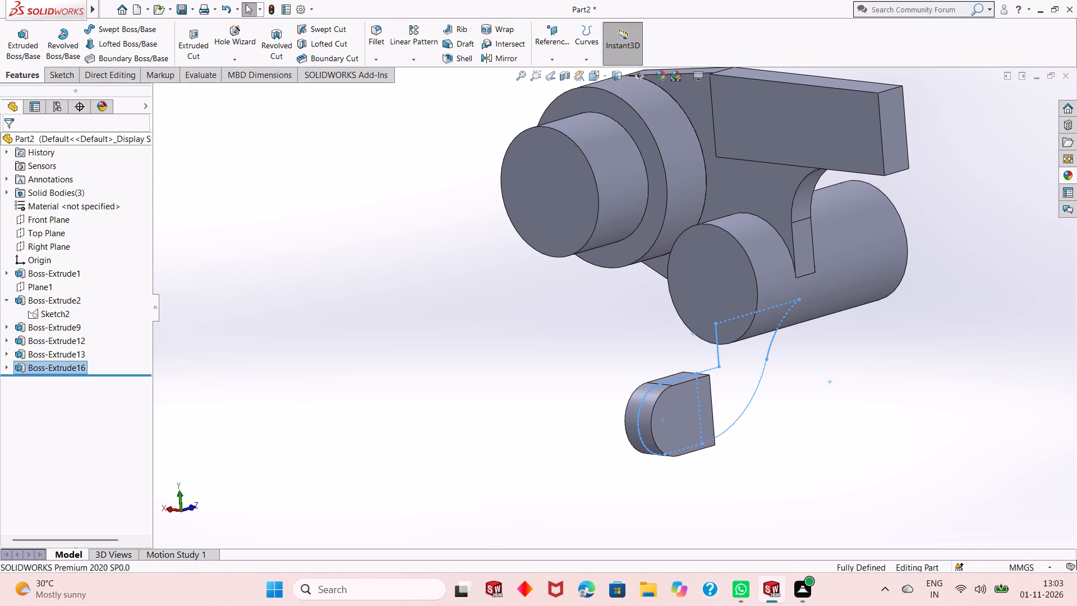
left_click(15, 44)
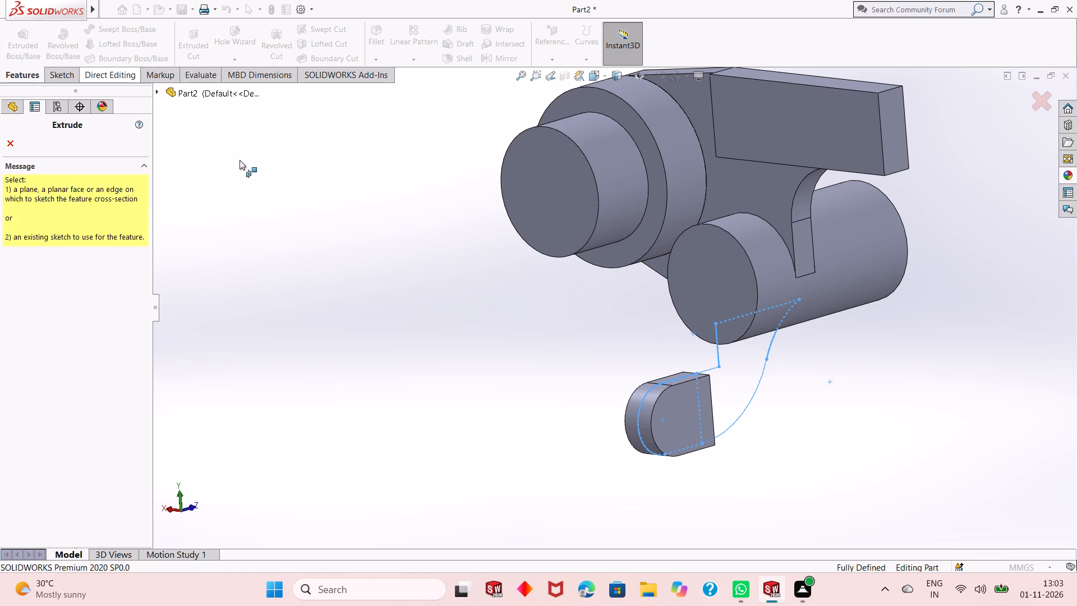
scroll(523, 345, "up", 1)
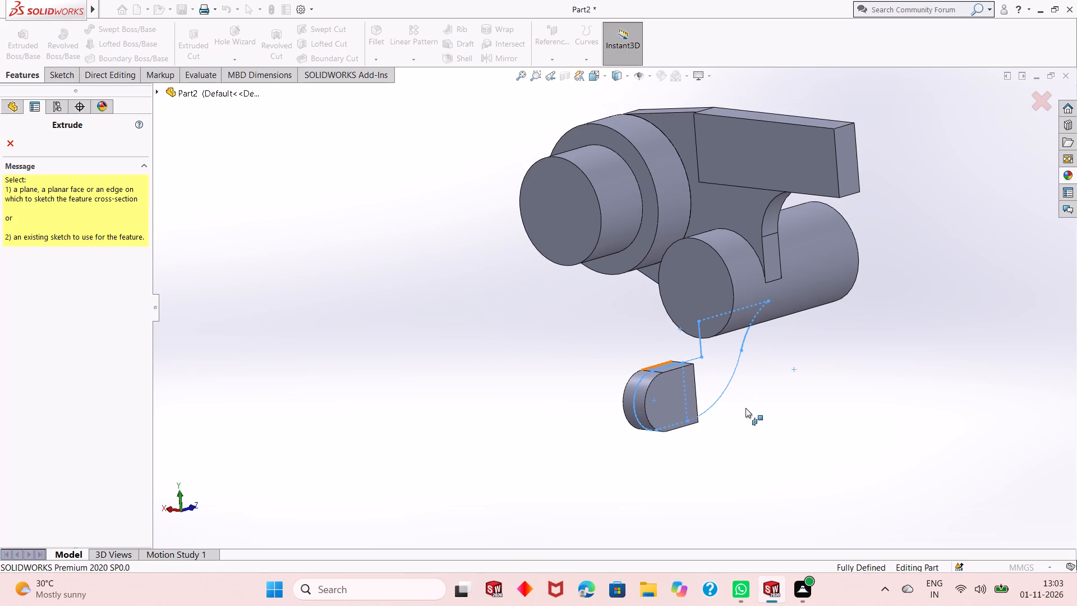
left_click(162, 89)
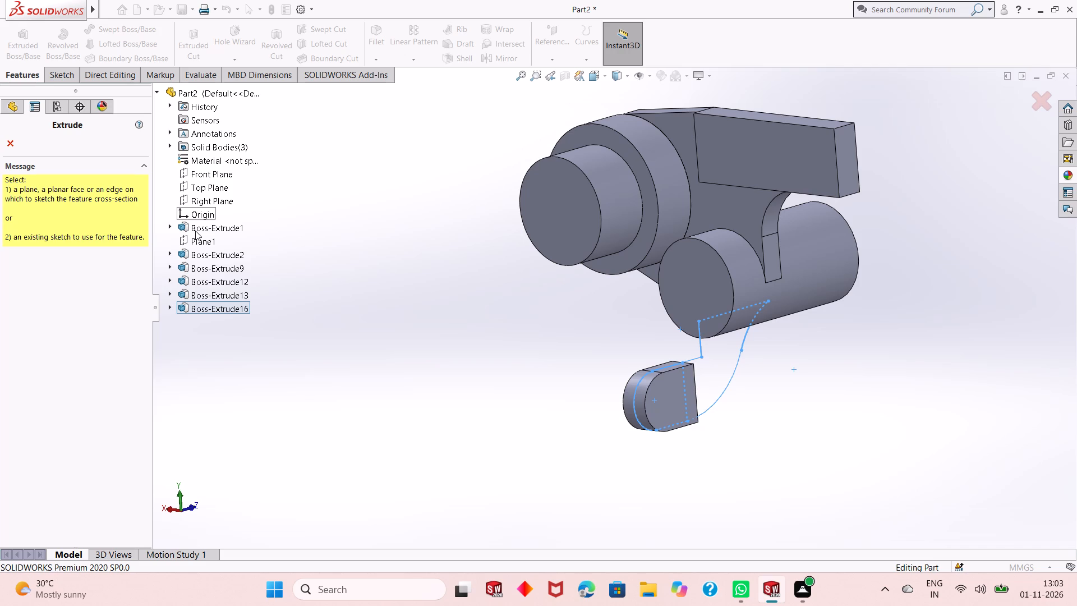
left_click(169, 307)
left_click(206, 325)
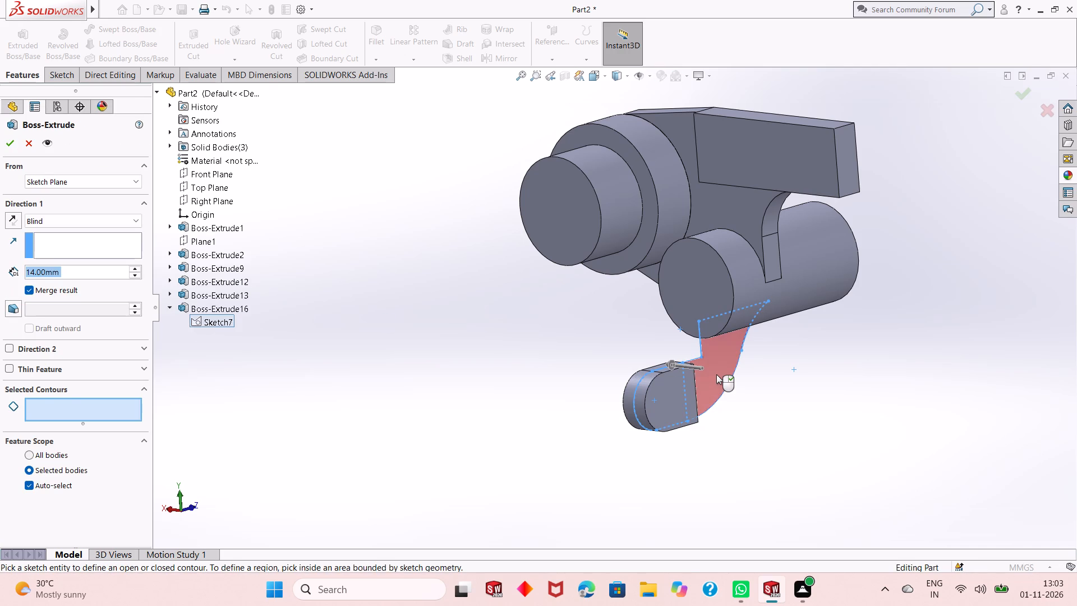
left_click(716, 374)
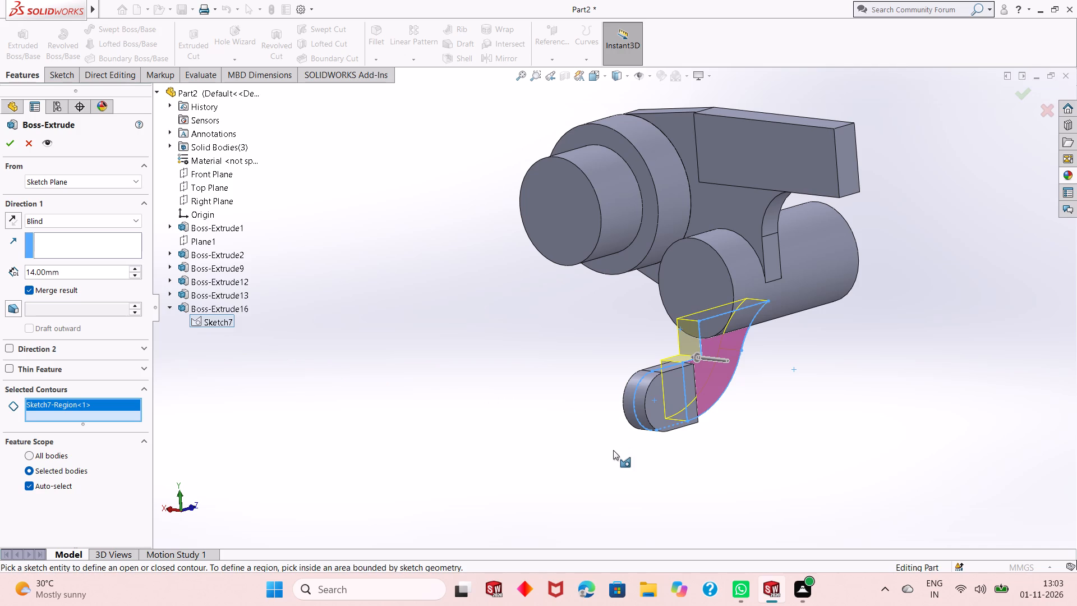
middle_click_drag(632, 453, 685, 406)
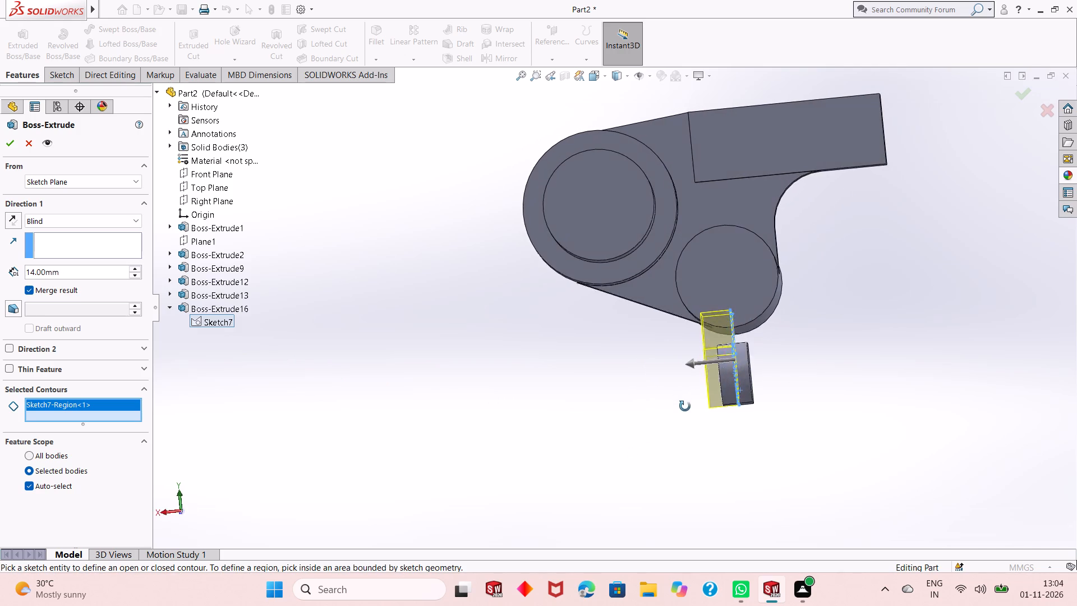
middle_click_drag(685, 406, 639, 462)
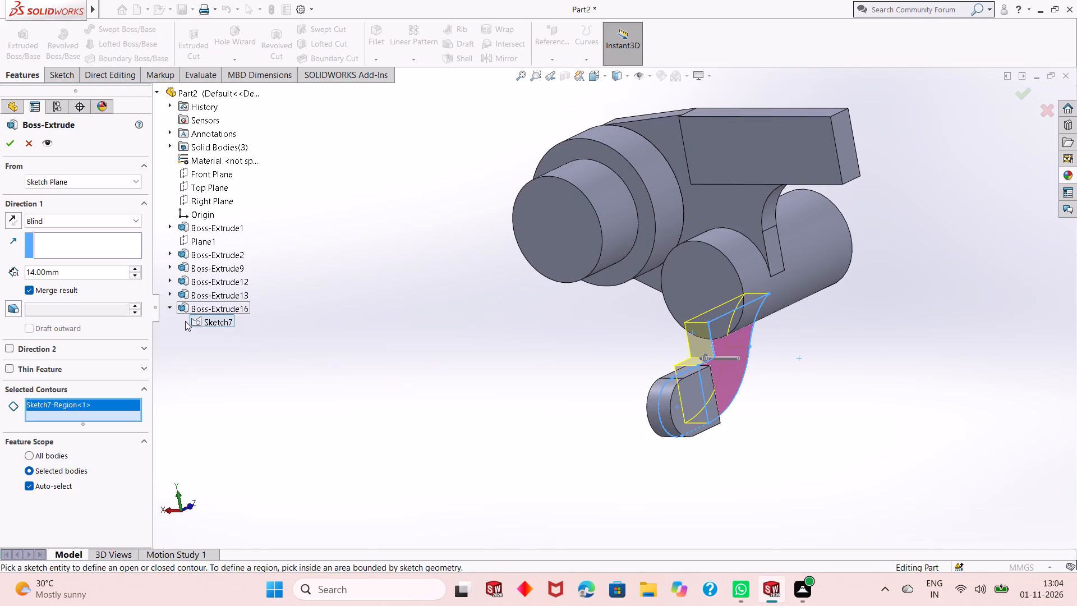
left_click(104, 218)
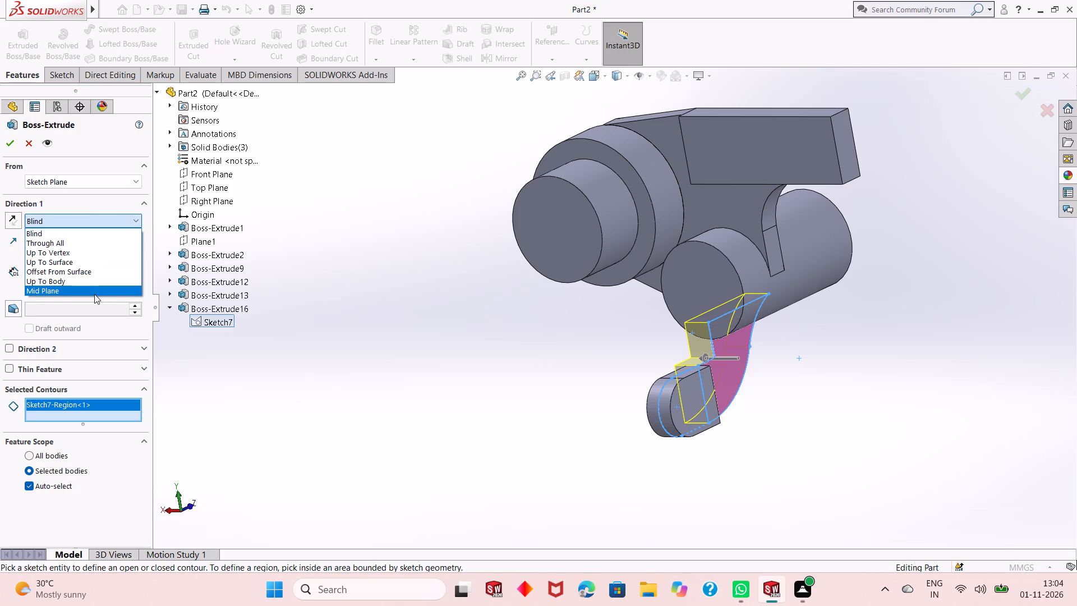
left_click(94, 294)
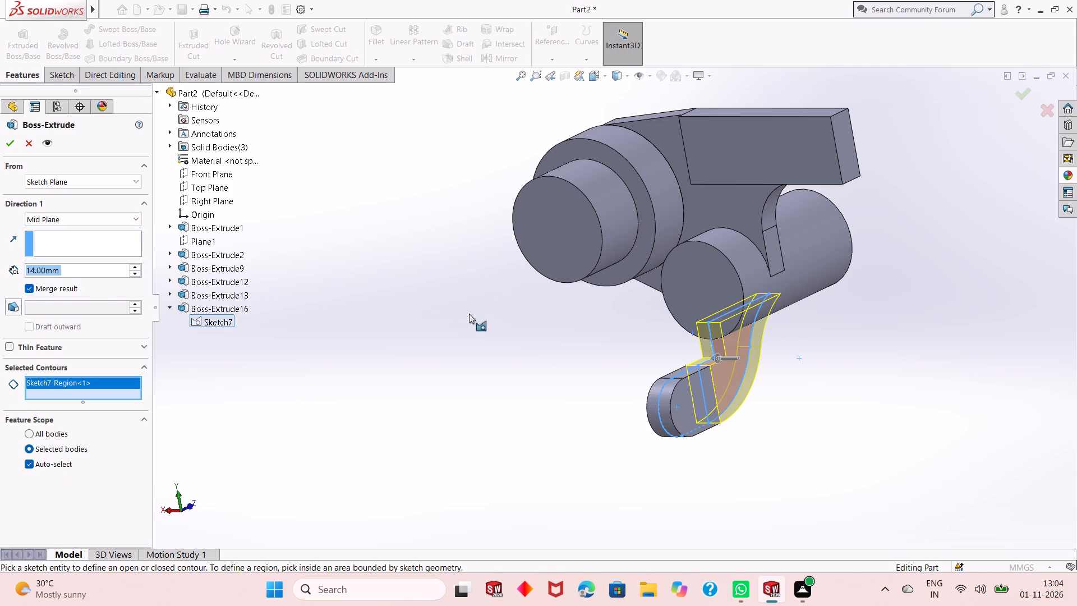
middle_click_drag(608, 399, 616, 391)
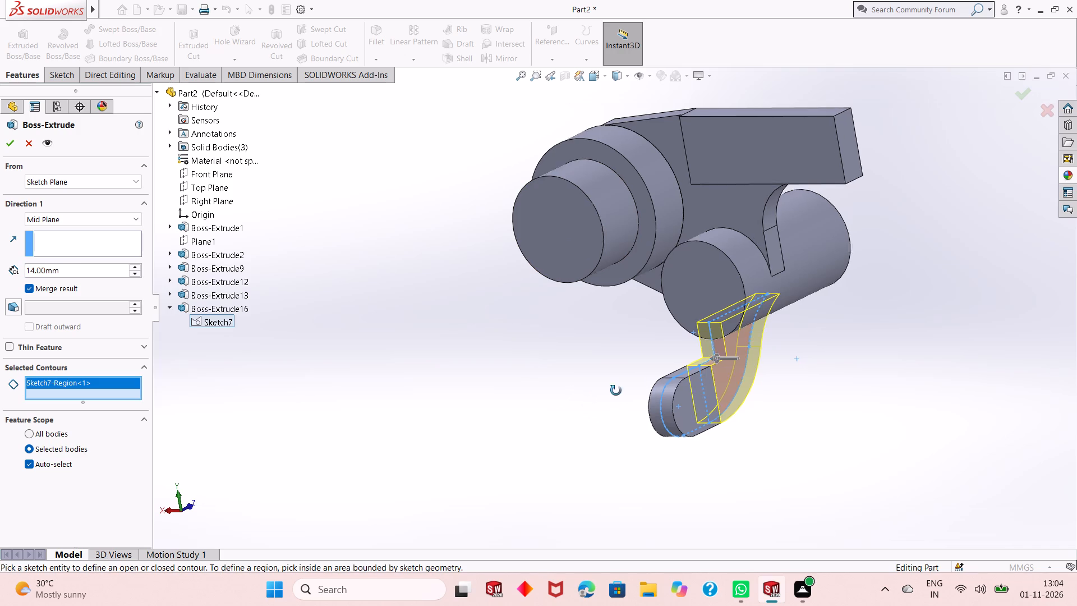
middle_click_drag(616, 391, 580, 427)
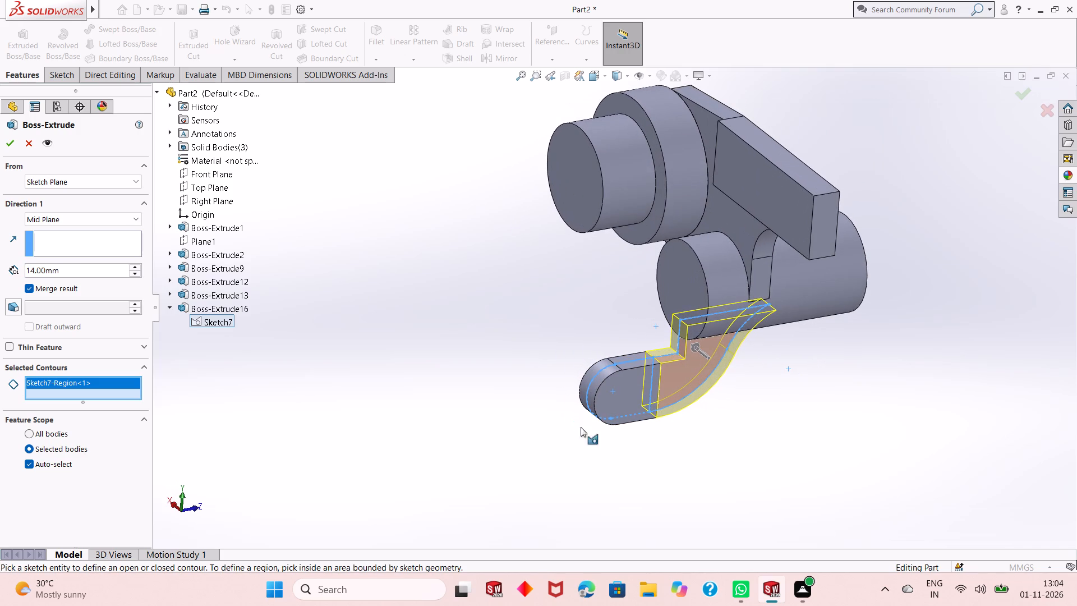
double_click(69, 265)
type("24")
key("Return")
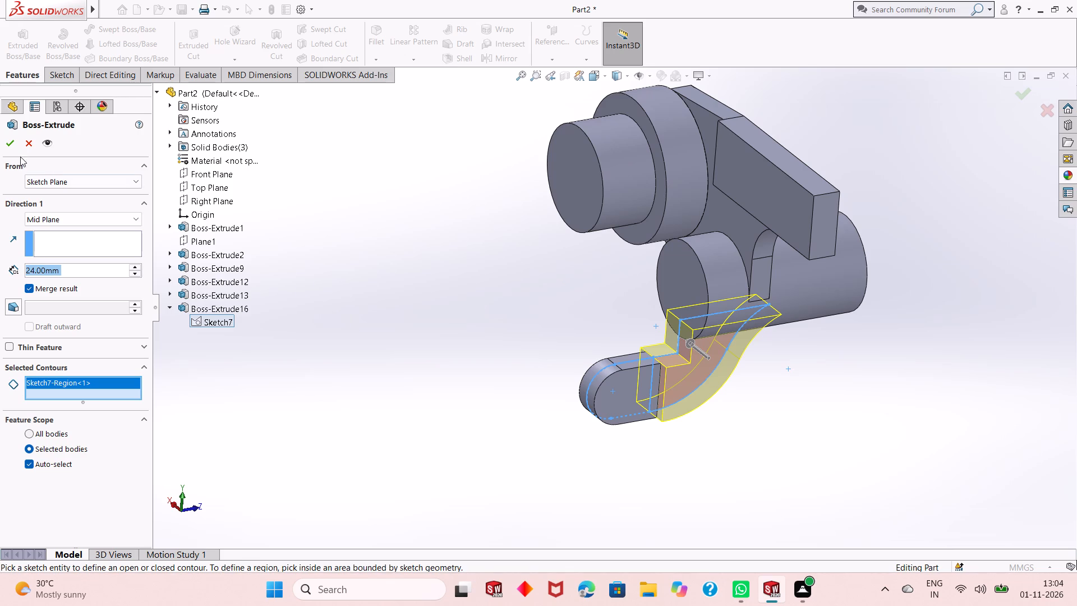
left_click(9, 143)
left_click(446, 330)
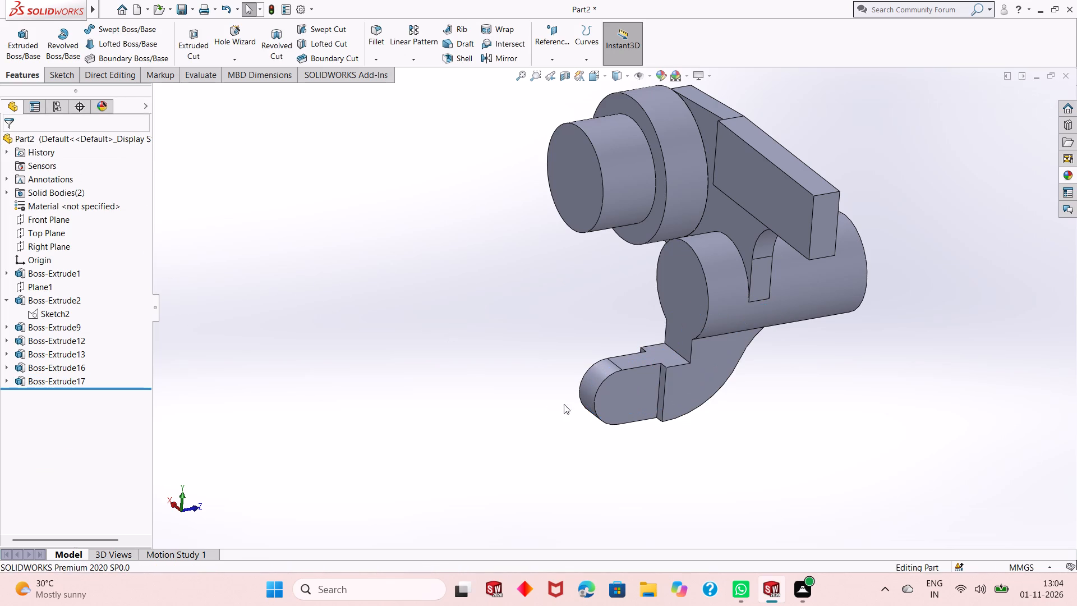
Examine the new curved arm and its joints with the cylinder and rounded lug from several angles.
middle_click_drag(570, 414, 554, 397)
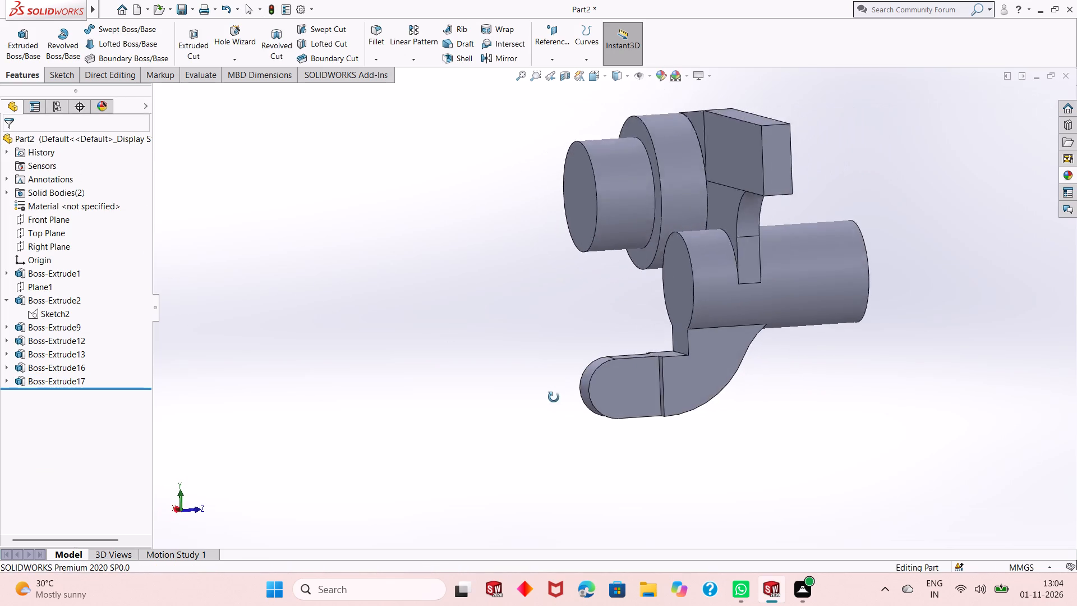
middle_click_drag(554, 397, 602, 378)
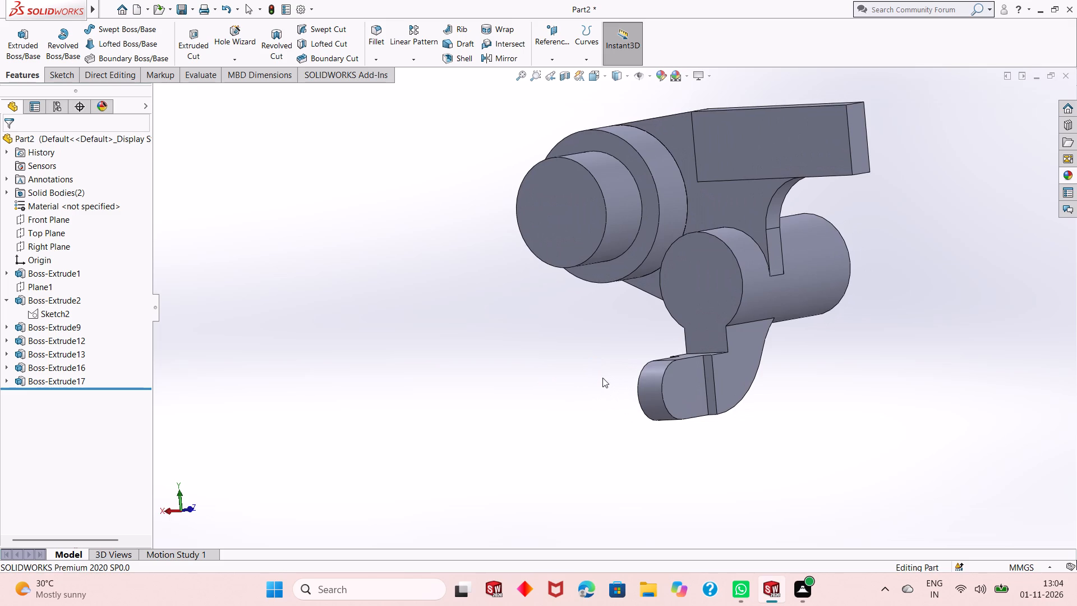
middle_click_drag(581, 392, 503, 346)
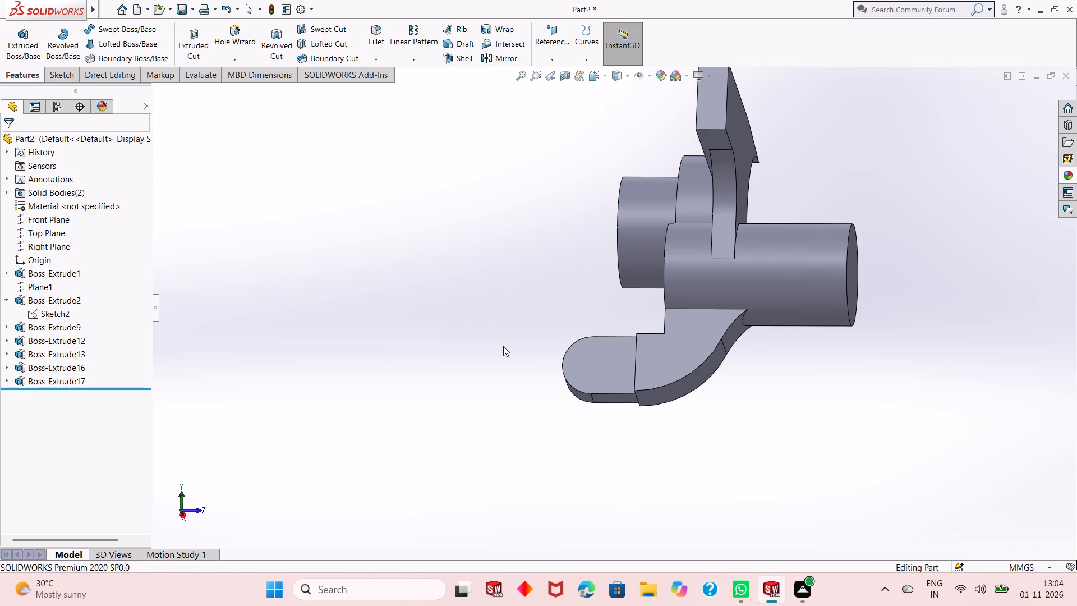
middle_click_drag(611, 316, 615, 343)
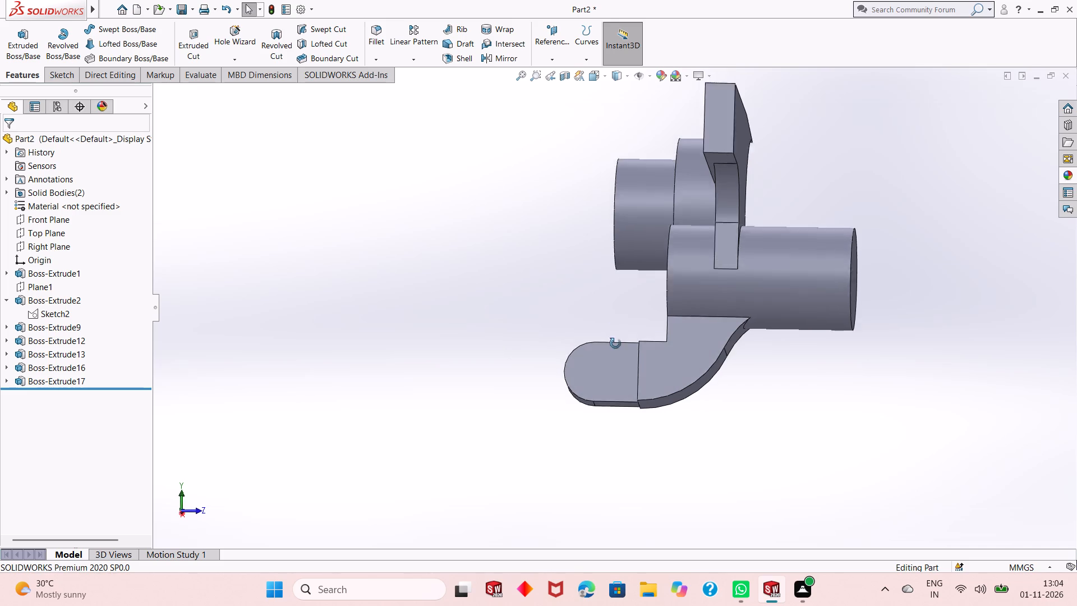
middle_click_drag(615, 343, 665, 415)
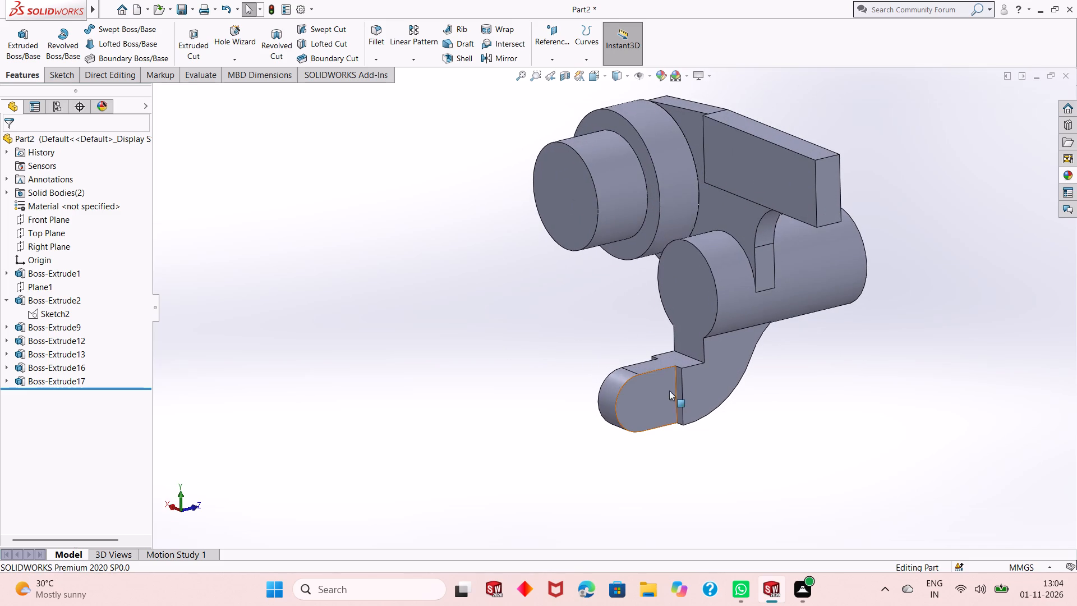
scroll(637, 324, "up", 1)
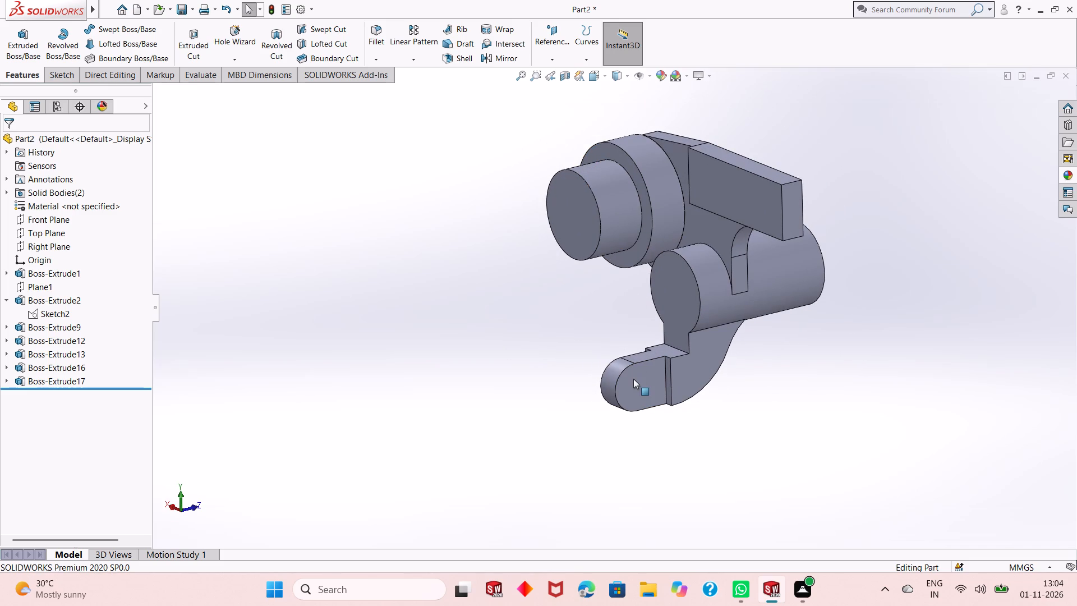
middle_click_drag(633, 380, 568, 368)
middle_click_drag(613, 307, 616, 328)
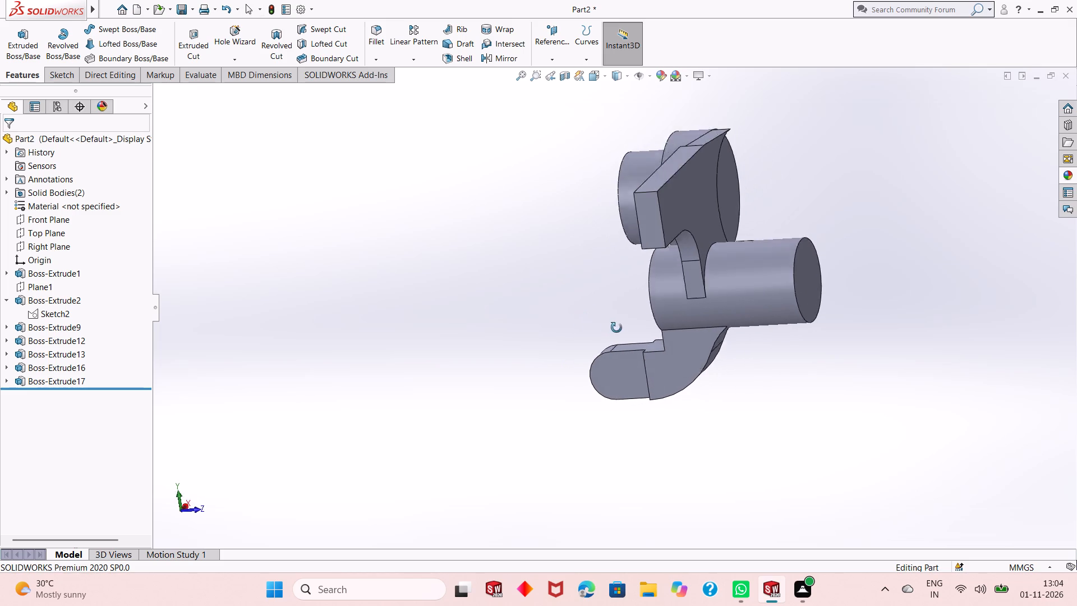
middle_click_drag(616, 328, 619, 328)
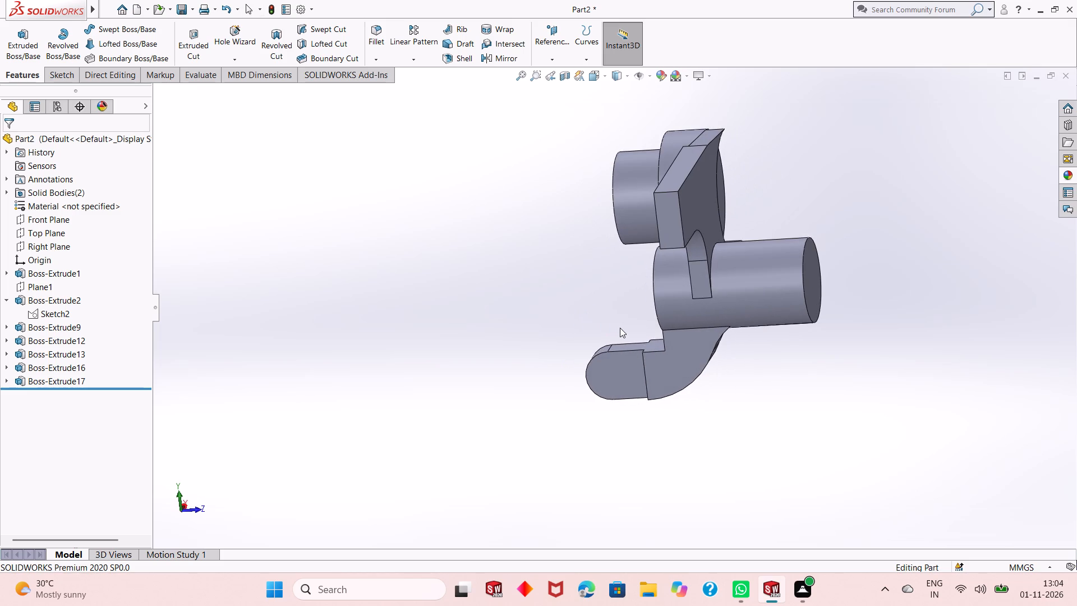
Set up a reference plane offset 20 mm from the Right Plane, with the offset direction flipped.
left_click(43, 241)
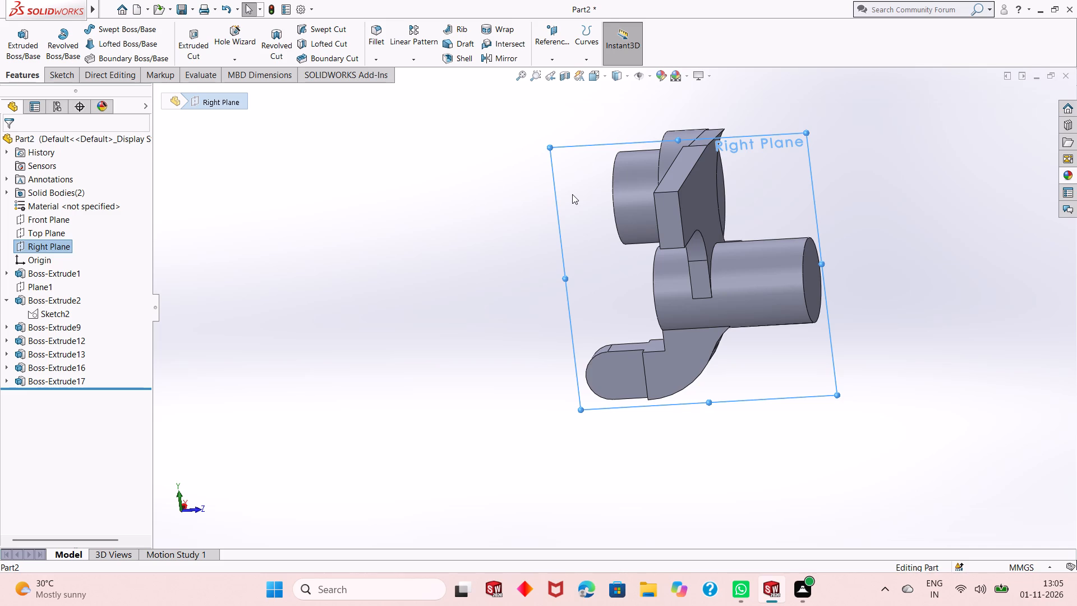
left_click(550, 34)
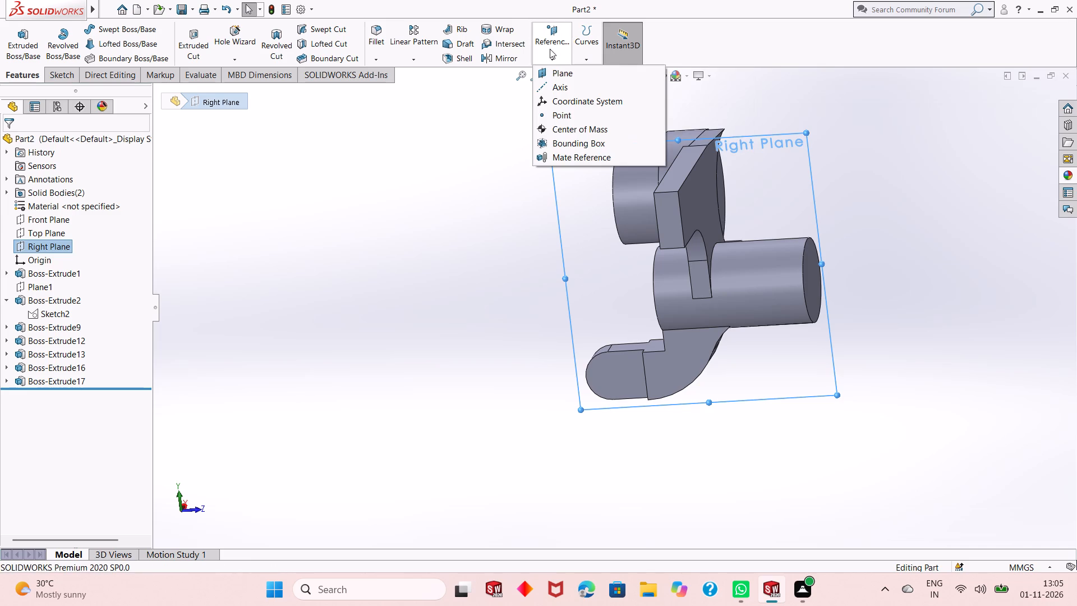
left_click(547, 71)
scroll(648, 261, "up", 2)
middle_click_drag(802, 273, 802, 209)
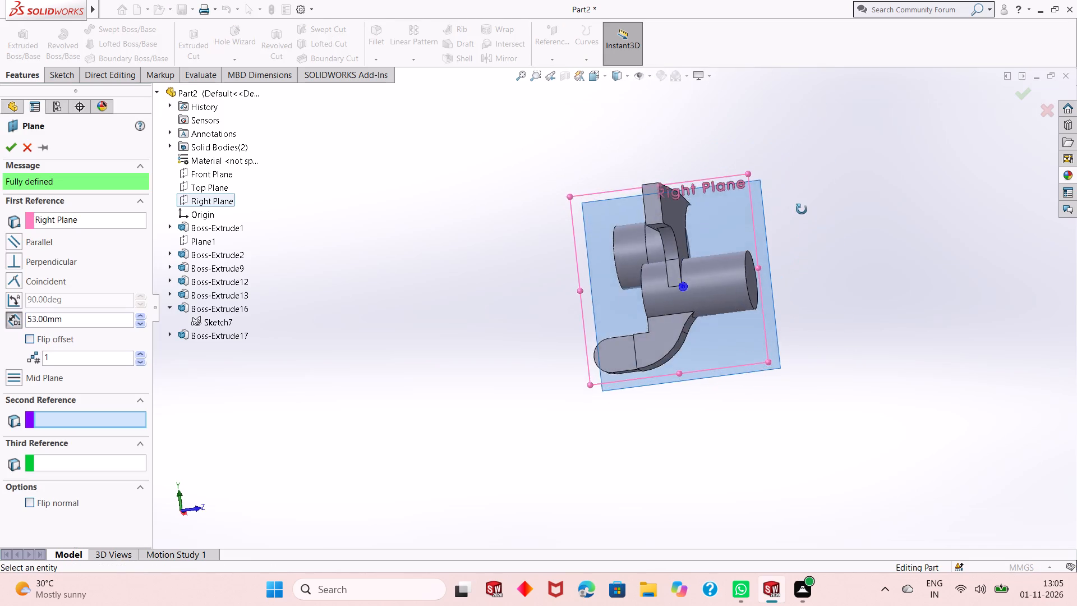
middle_click_drag(802, 209, 765, 251)
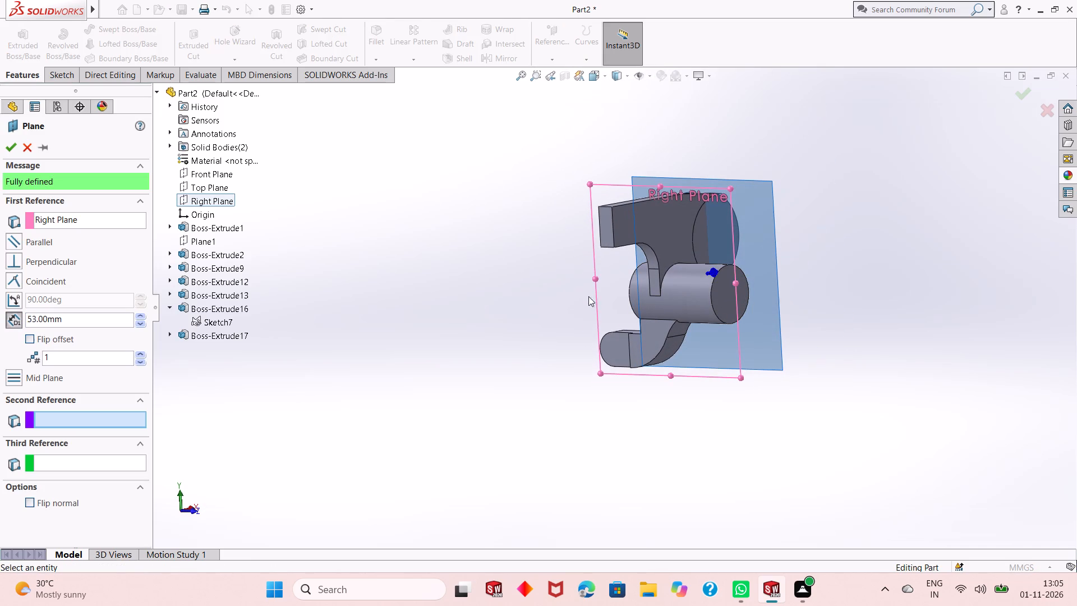
left_click(49, 345)
left_click(53, 336)
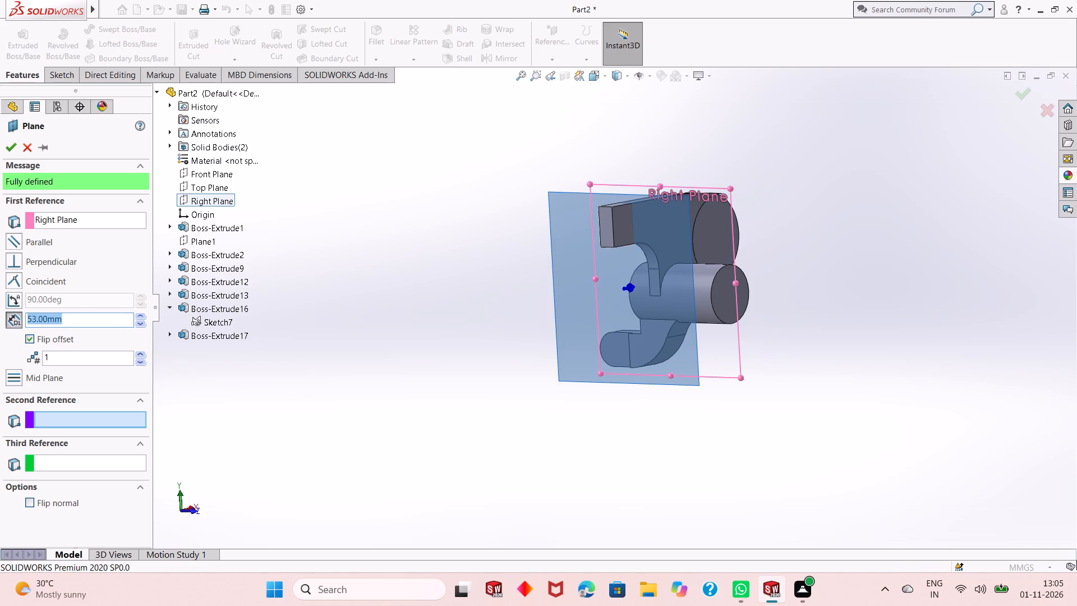
middle_click_drag(498, 337, 455, 385)
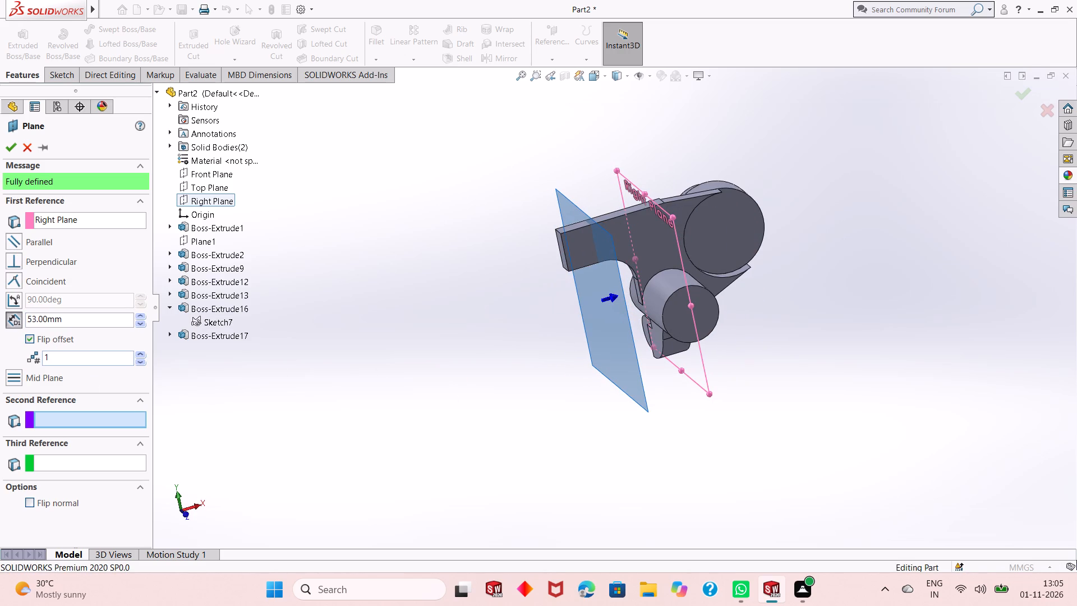
double_click(83, 322)
type("20")
key("Return")
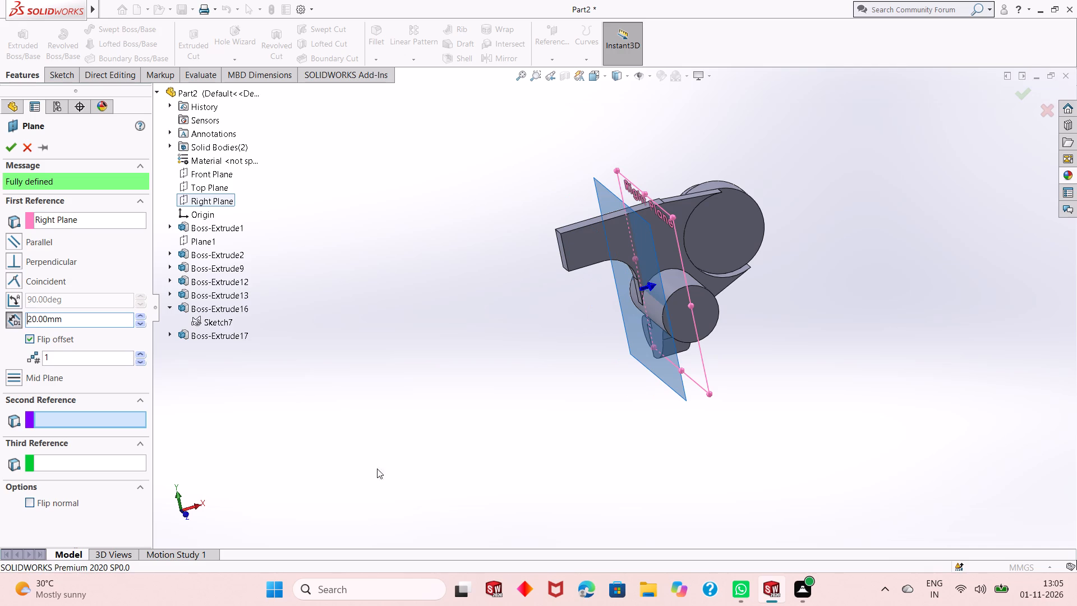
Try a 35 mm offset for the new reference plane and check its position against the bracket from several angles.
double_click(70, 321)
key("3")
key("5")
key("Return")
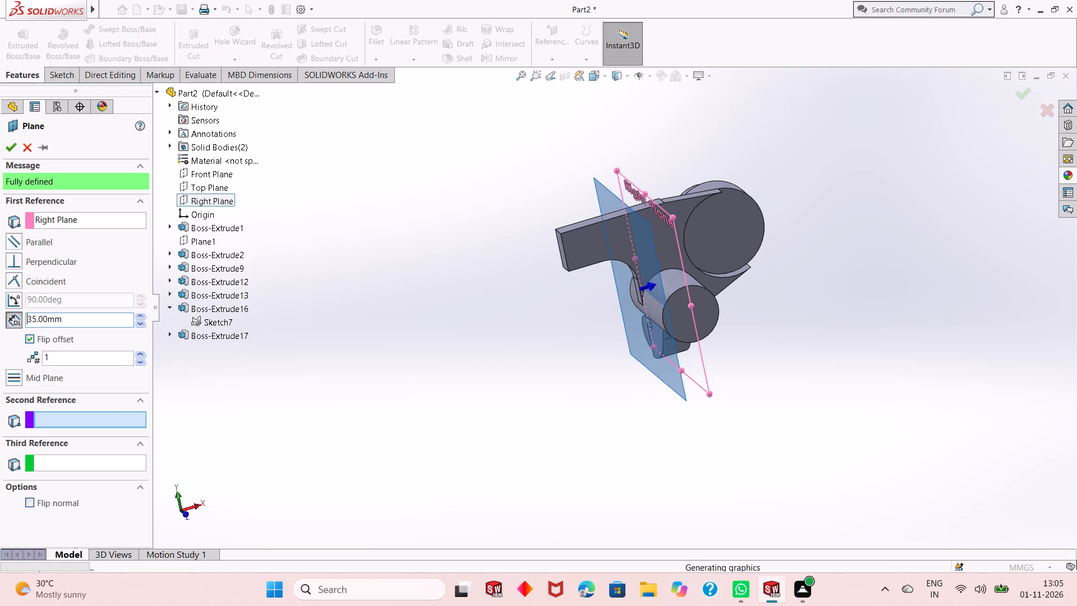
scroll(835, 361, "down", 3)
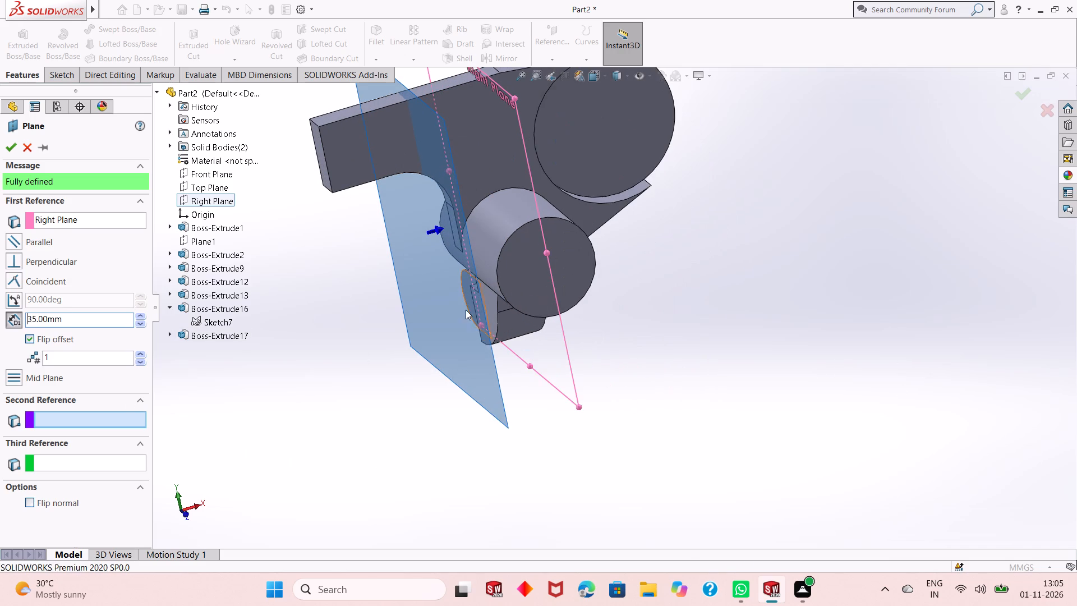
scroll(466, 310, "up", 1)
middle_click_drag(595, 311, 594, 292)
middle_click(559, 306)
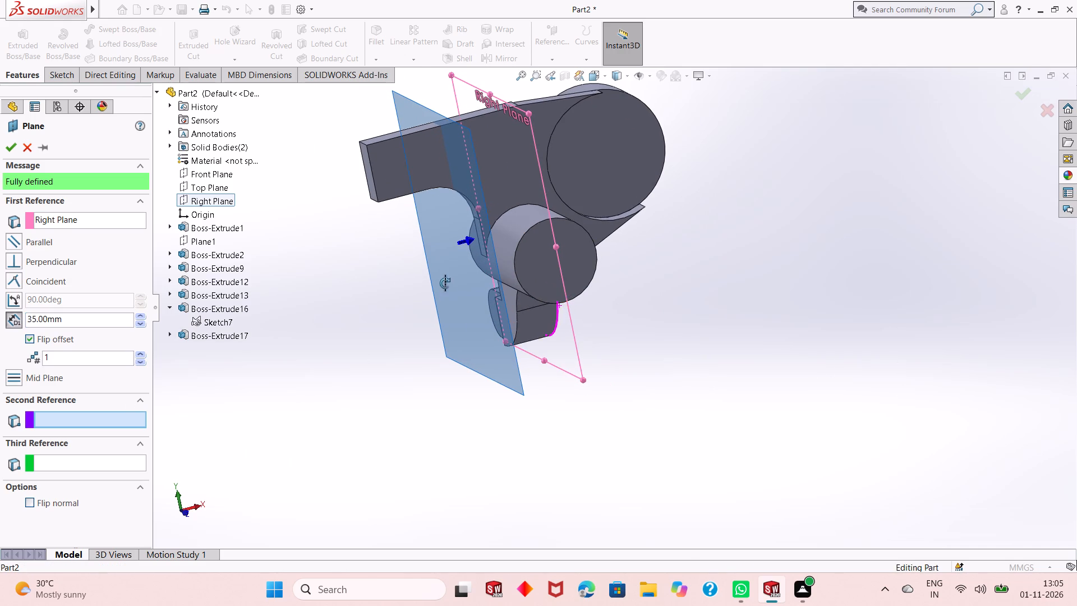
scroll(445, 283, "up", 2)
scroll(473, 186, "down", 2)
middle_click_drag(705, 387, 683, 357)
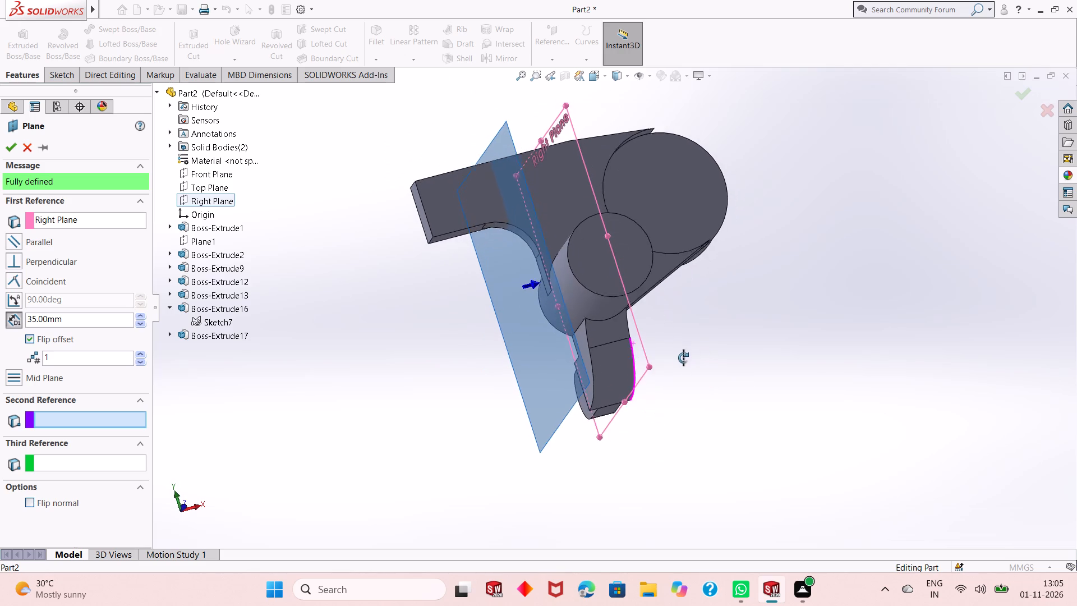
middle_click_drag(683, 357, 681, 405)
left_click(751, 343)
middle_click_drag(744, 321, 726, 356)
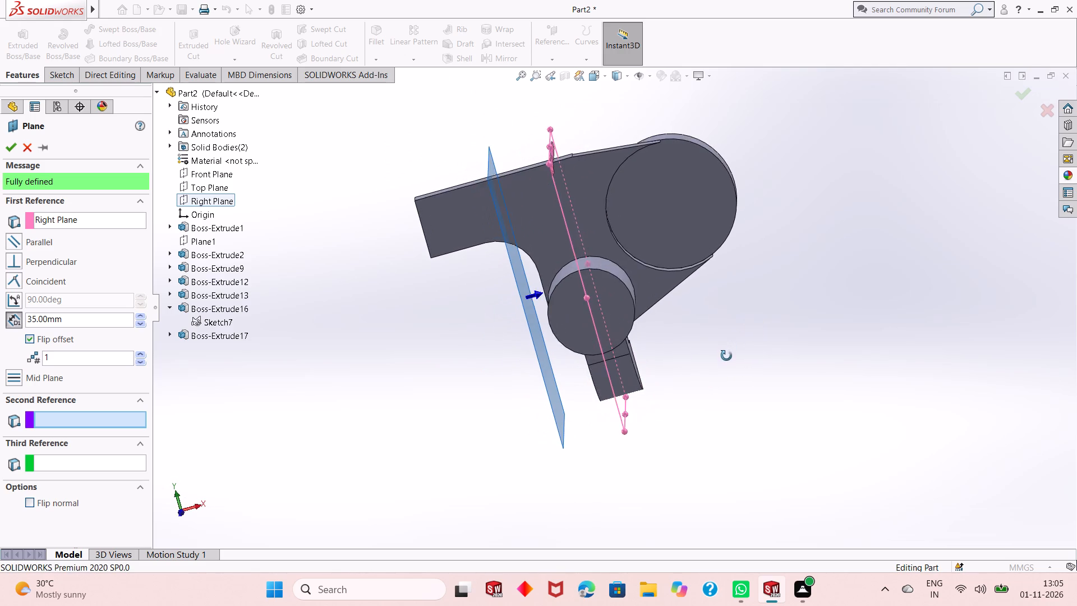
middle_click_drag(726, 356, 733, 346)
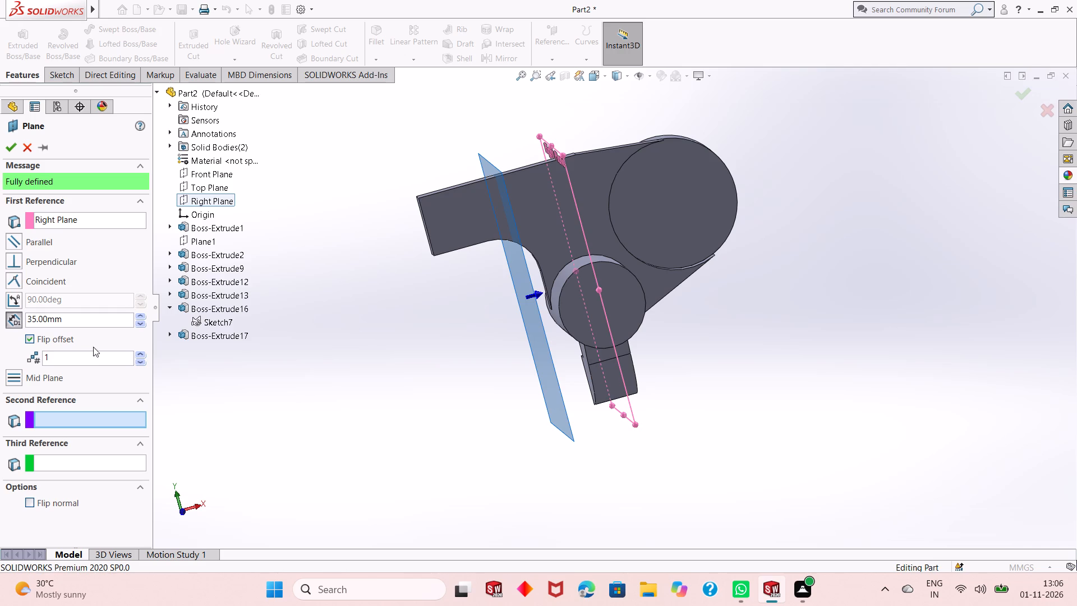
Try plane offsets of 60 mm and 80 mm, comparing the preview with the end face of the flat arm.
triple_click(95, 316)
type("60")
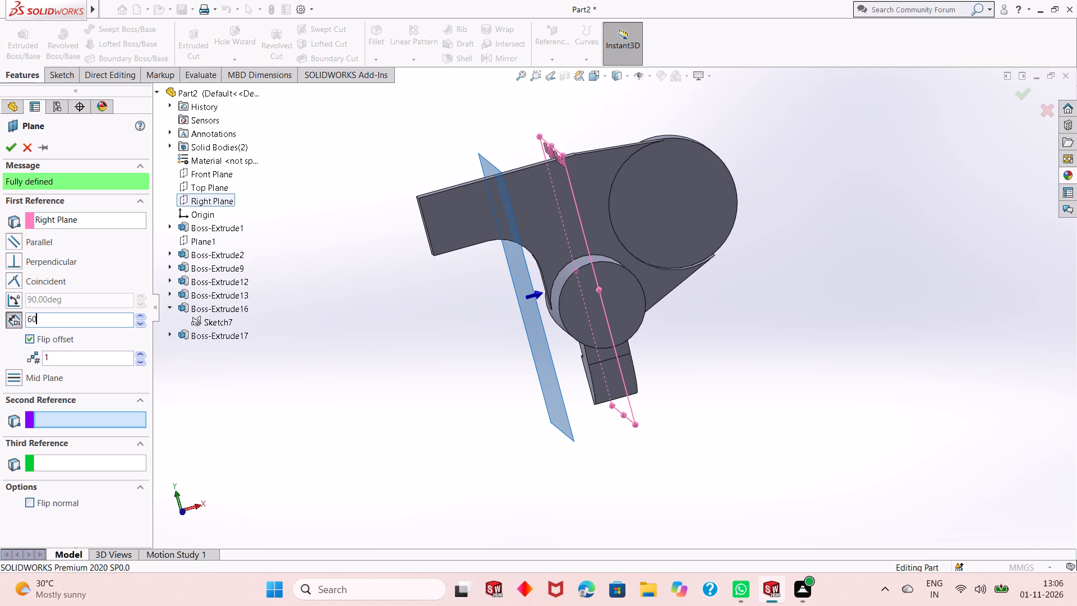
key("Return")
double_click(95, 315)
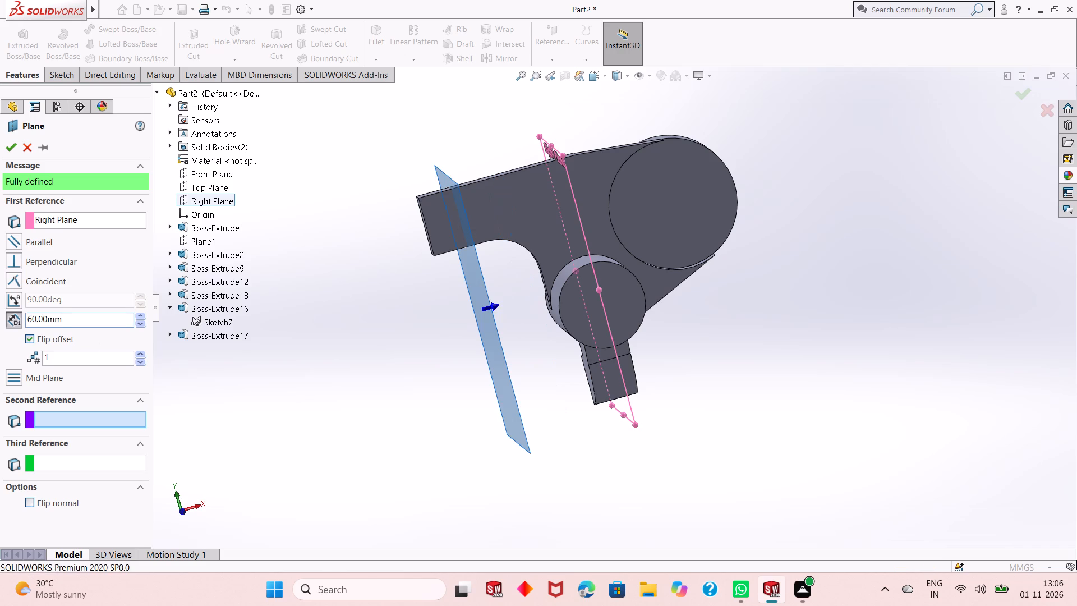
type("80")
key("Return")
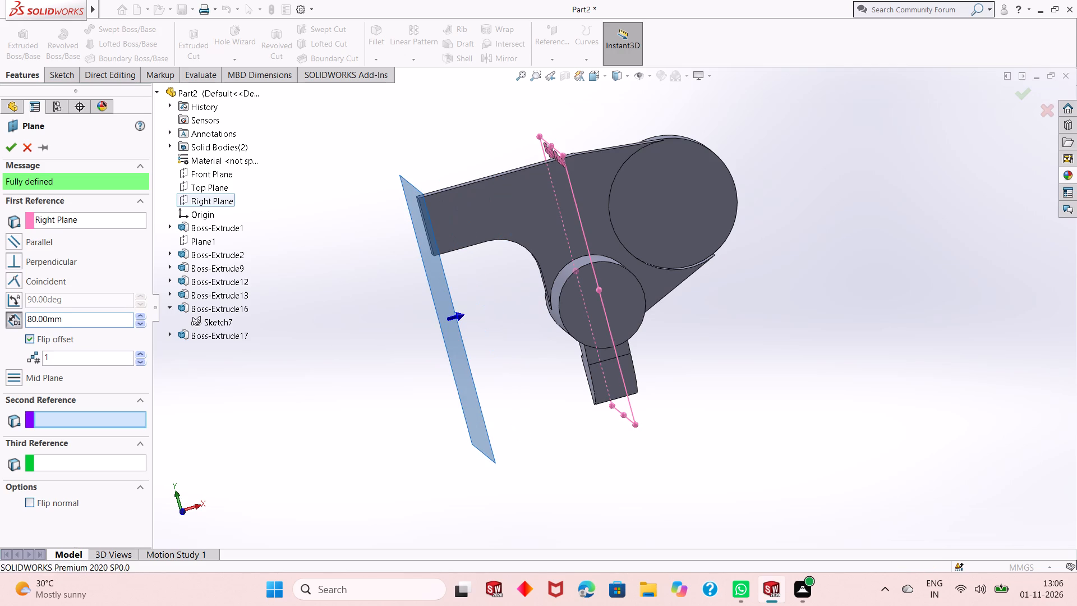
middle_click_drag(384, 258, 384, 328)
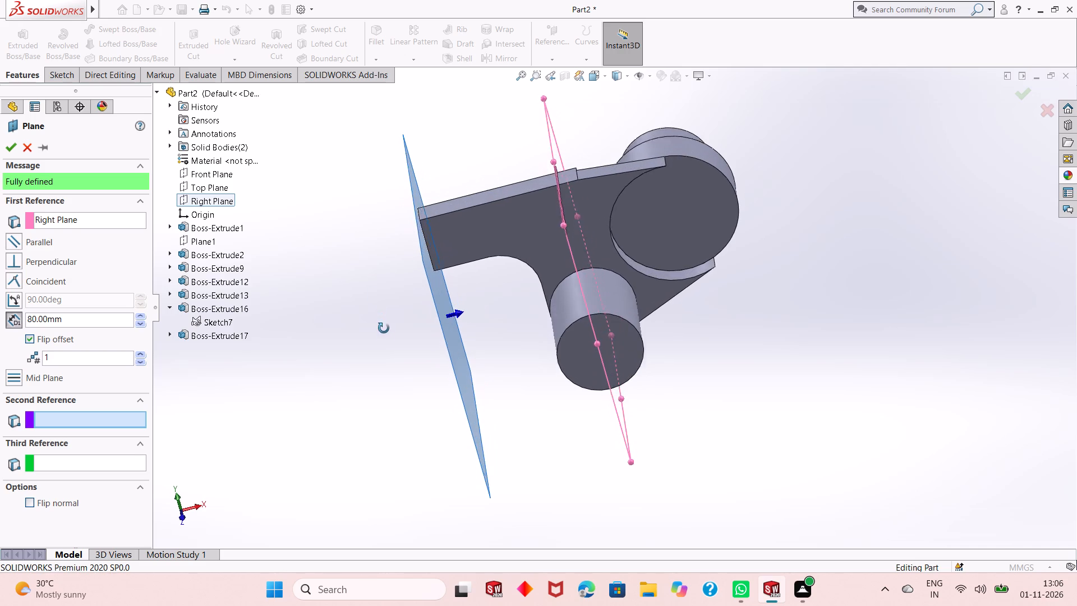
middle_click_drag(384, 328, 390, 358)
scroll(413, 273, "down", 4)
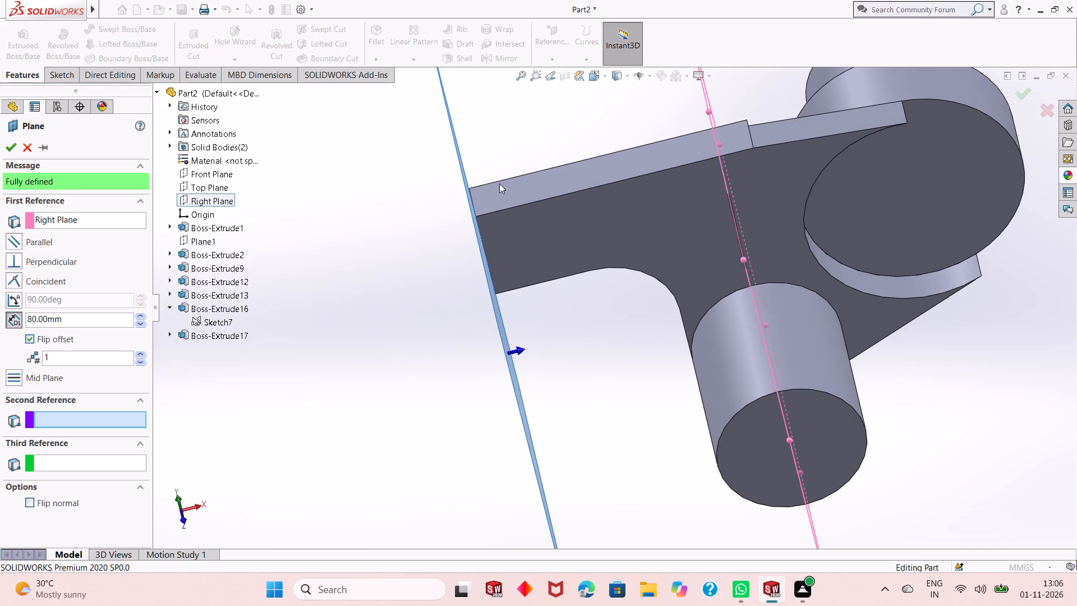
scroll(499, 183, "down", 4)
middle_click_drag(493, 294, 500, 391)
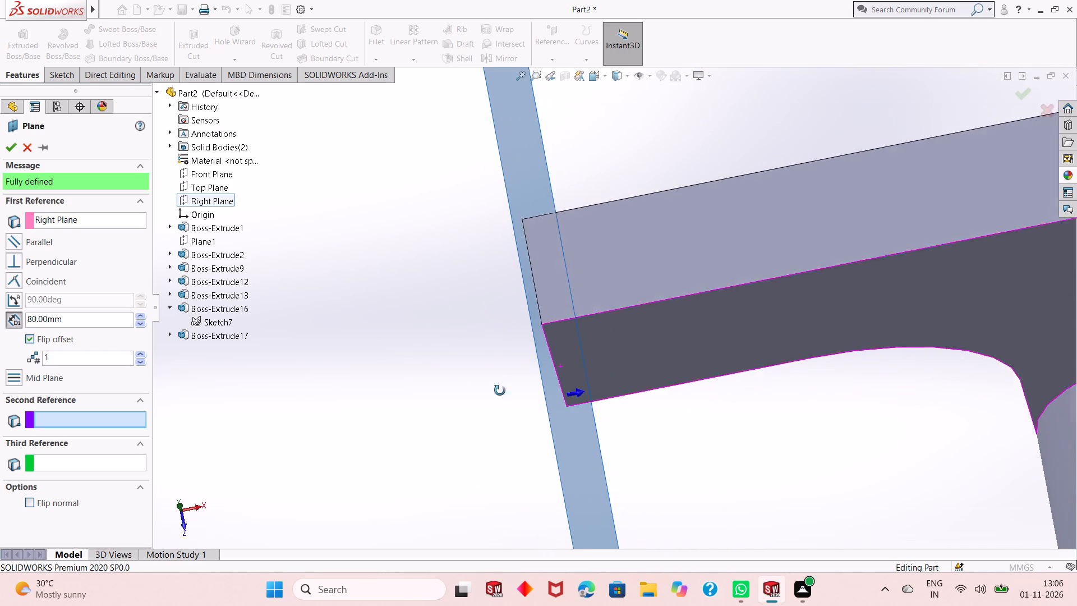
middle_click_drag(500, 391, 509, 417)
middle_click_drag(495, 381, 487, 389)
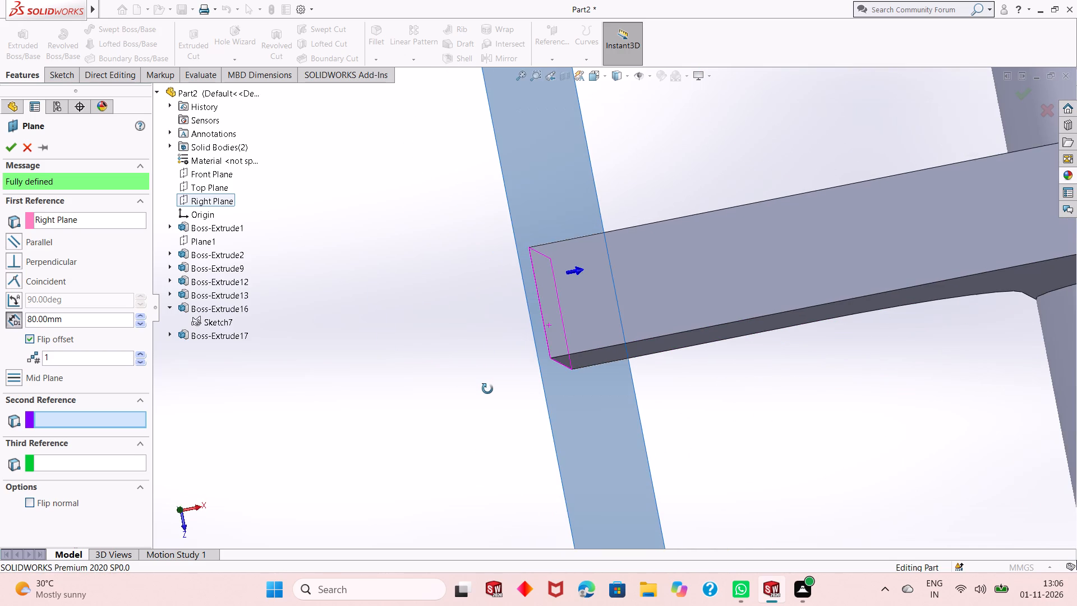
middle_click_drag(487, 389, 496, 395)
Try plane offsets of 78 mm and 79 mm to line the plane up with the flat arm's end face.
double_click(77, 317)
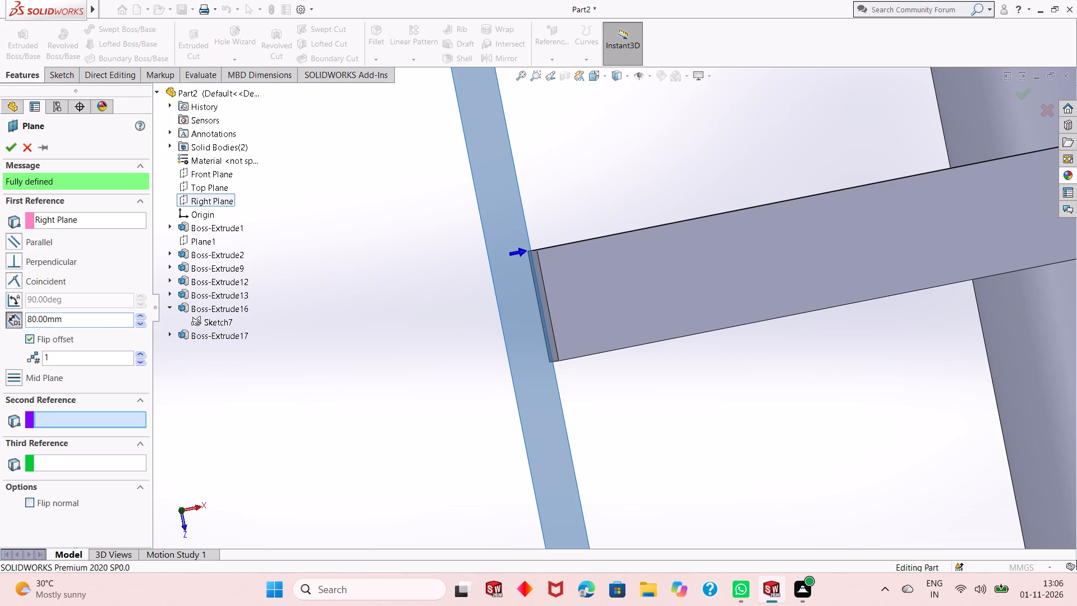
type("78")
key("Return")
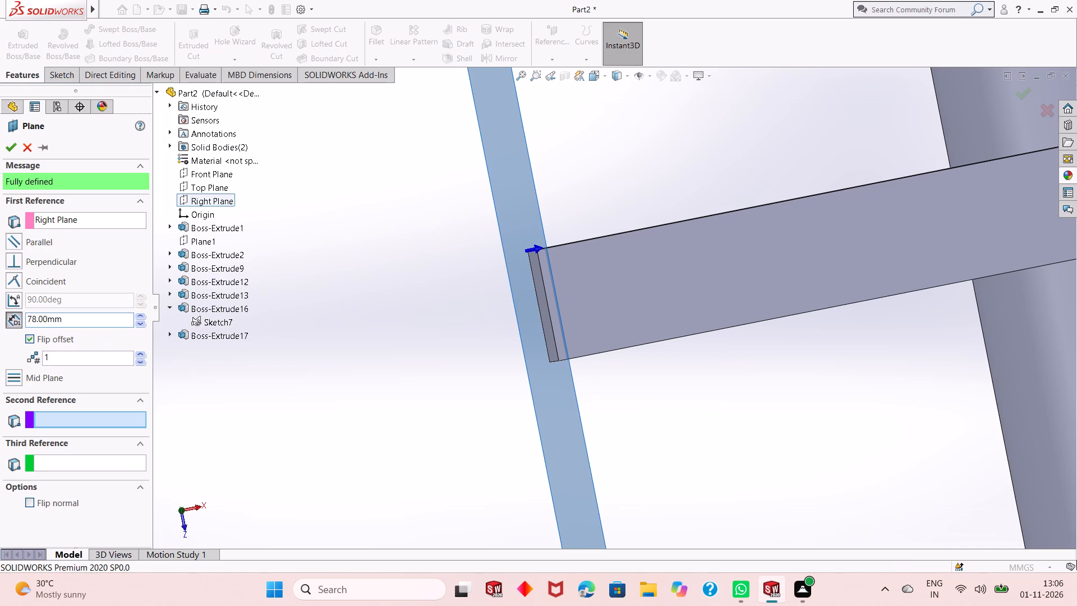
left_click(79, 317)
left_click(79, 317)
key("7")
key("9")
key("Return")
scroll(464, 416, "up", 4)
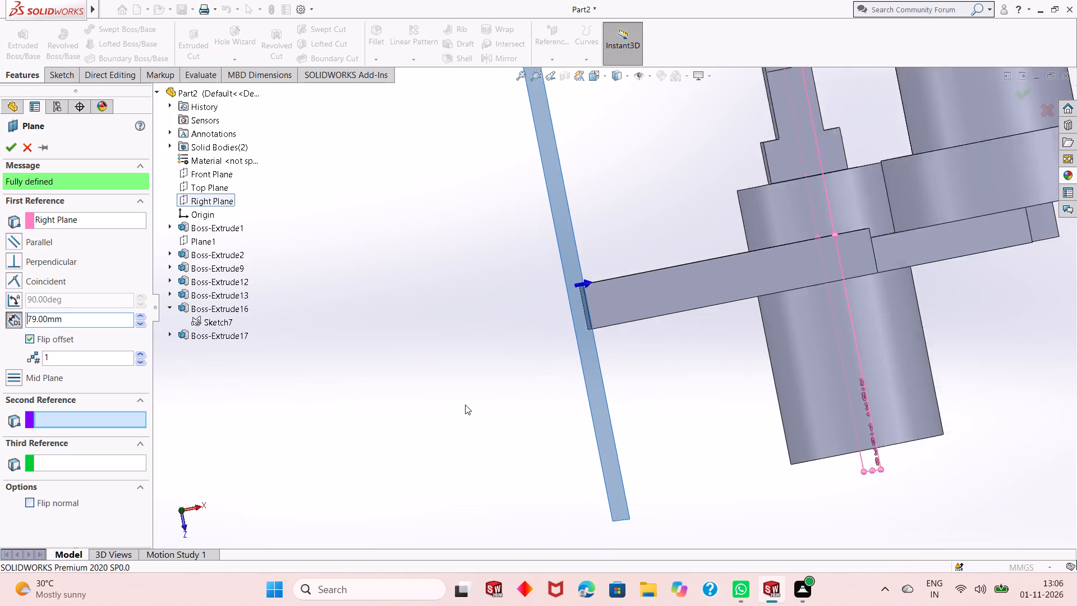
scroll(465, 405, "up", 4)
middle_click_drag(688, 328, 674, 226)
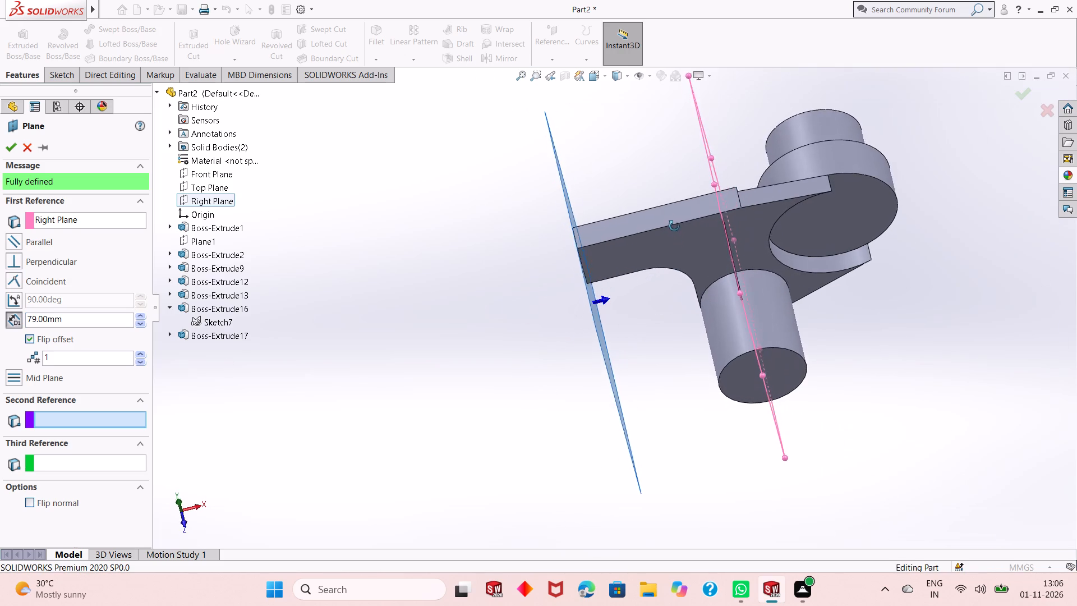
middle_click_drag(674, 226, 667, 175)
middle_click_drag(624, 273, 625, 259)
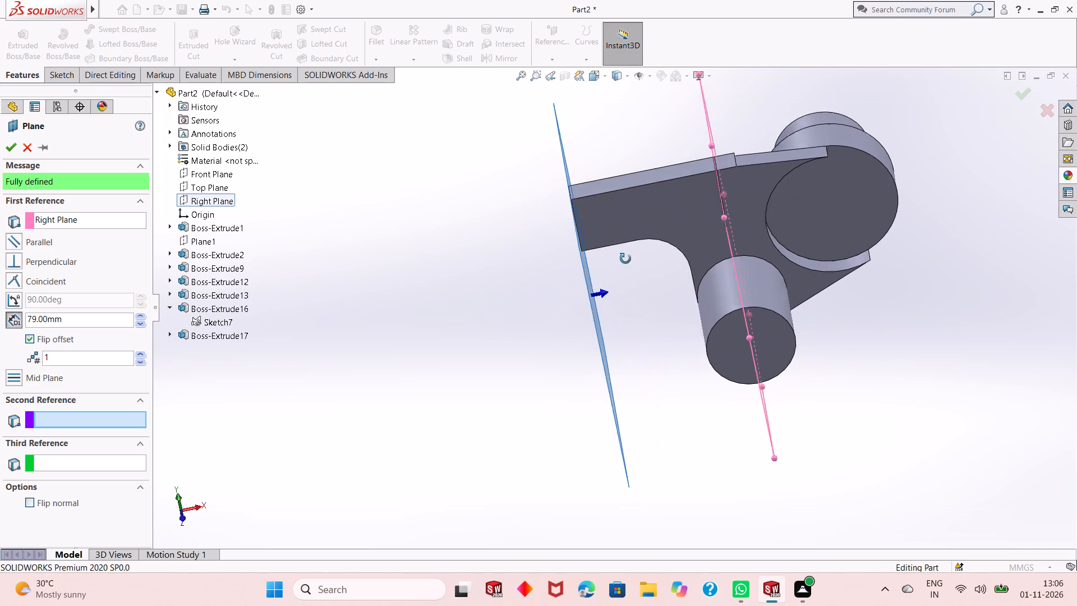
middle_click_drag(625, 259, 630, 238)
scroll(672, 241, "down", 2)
Set the offset from the Right Plane to 79-25, giving 54 mm, and create the reference plane.
double_click(88, 322)
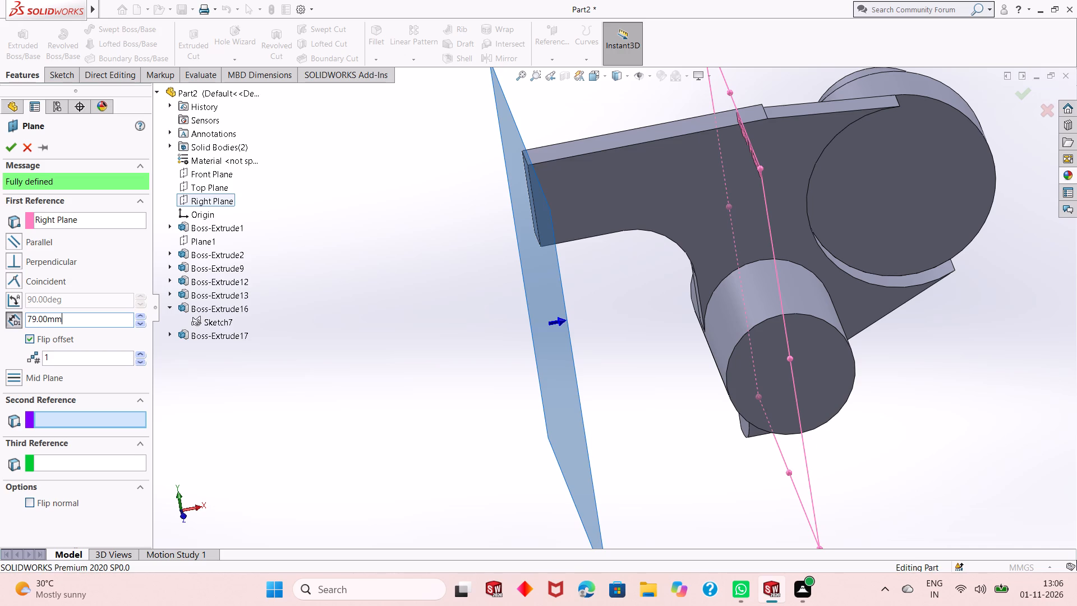
type("79-")
type("25")
key("Return")
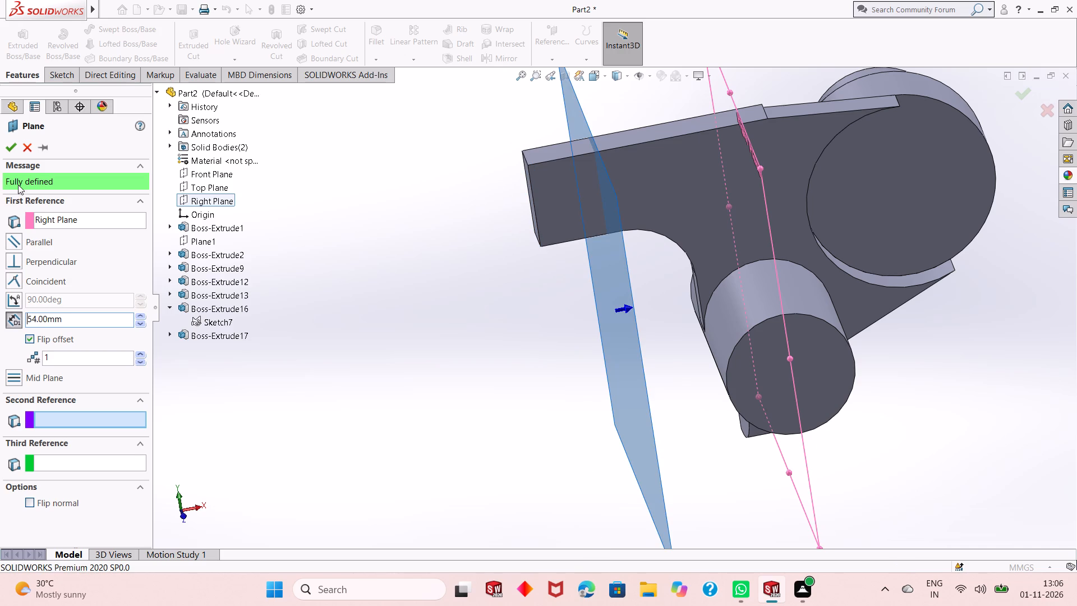
left_click(8, 145)
Examine the new plane's position relative to the flat arm, cylinders and curved lower arm from several angles.
middle_click_drag(547, 357, 542, 338)
scroll(554, 346, "up", 1)
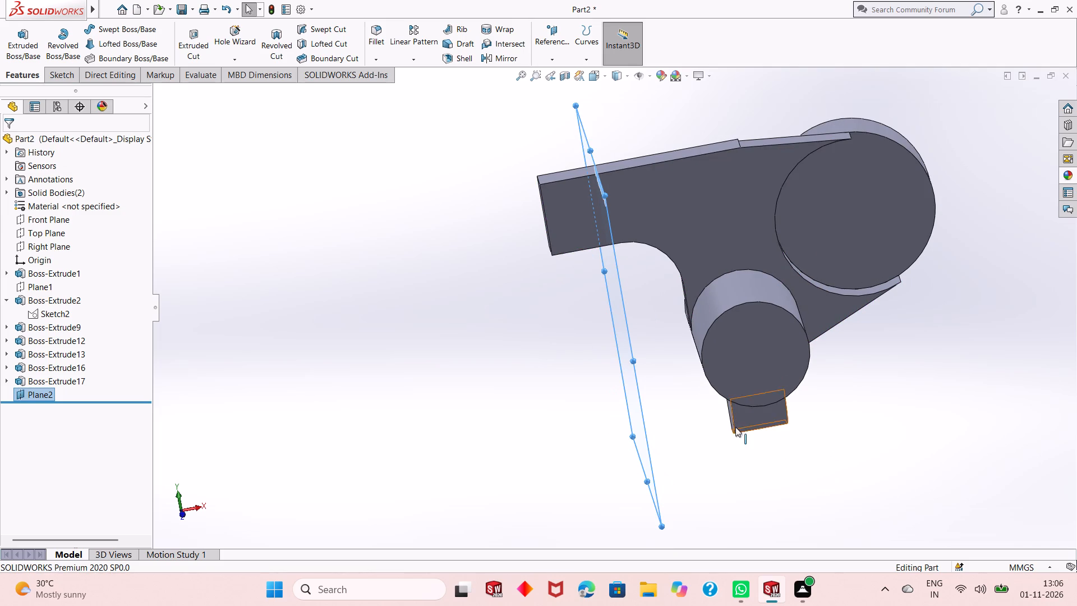
middle_click_drag(732, 440, 717, 353)
middle_click_drag(735, 345, 749, 365)
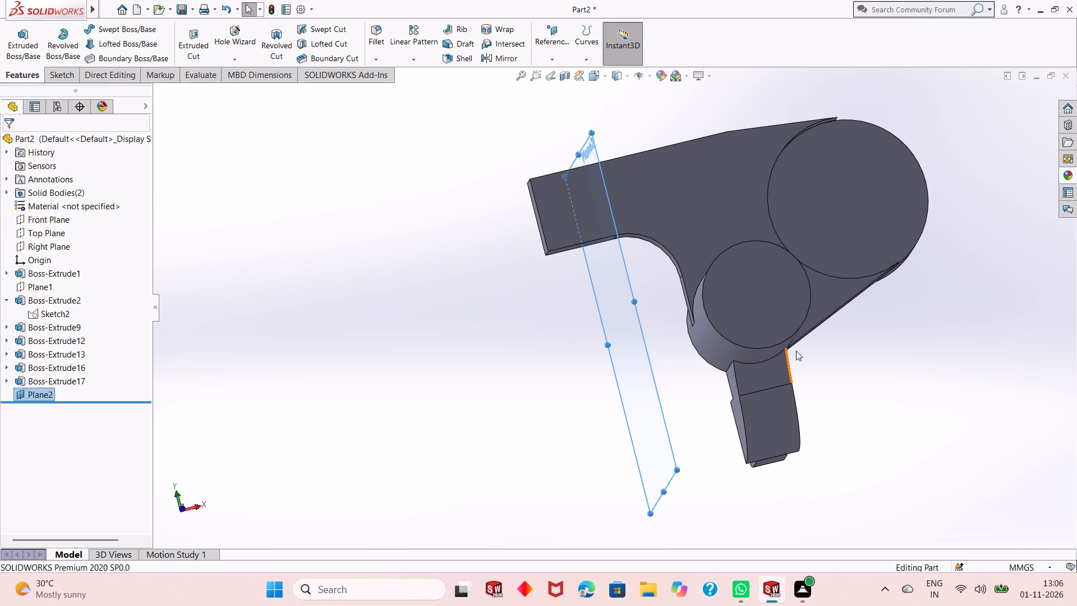
scroll(760, 367, "up", 1)
middle_click_drag(779, 366, 894, 341)
middle_click_drag(908, 336, 949, 319)
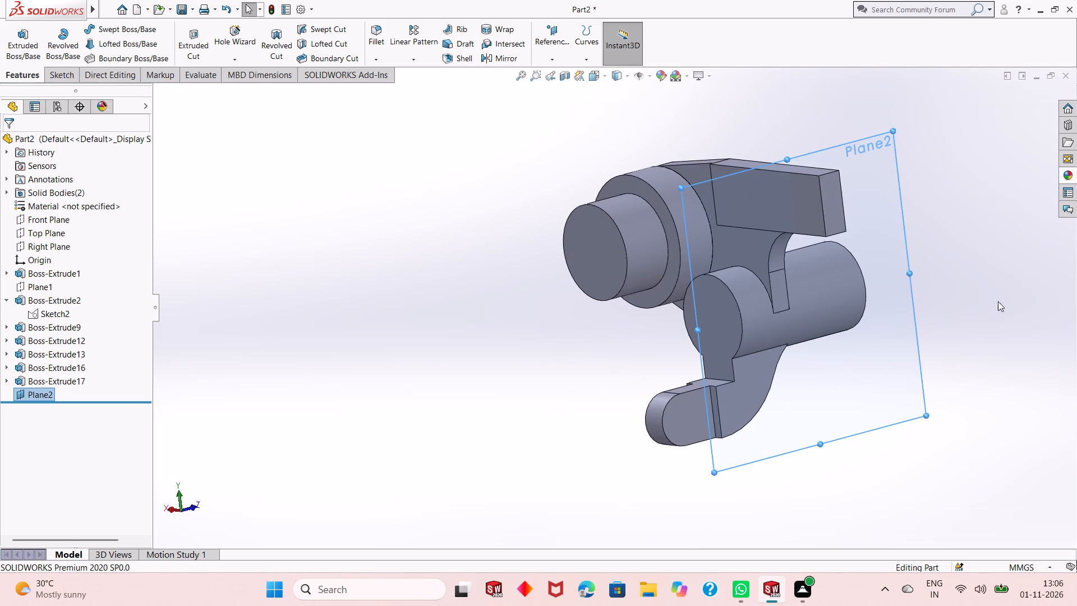
middle_click(1012, 295)
scroll(753, 374, "up", 1)
middle_click_drag(875, 323, 728, 411)
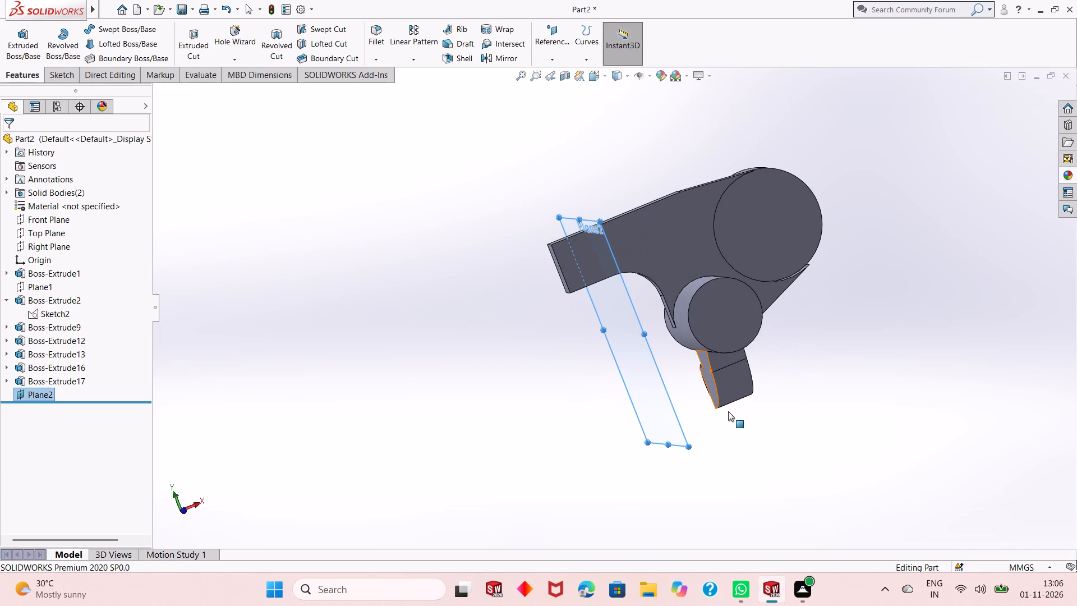
middle_click_drag(688, 384, 685, 396)
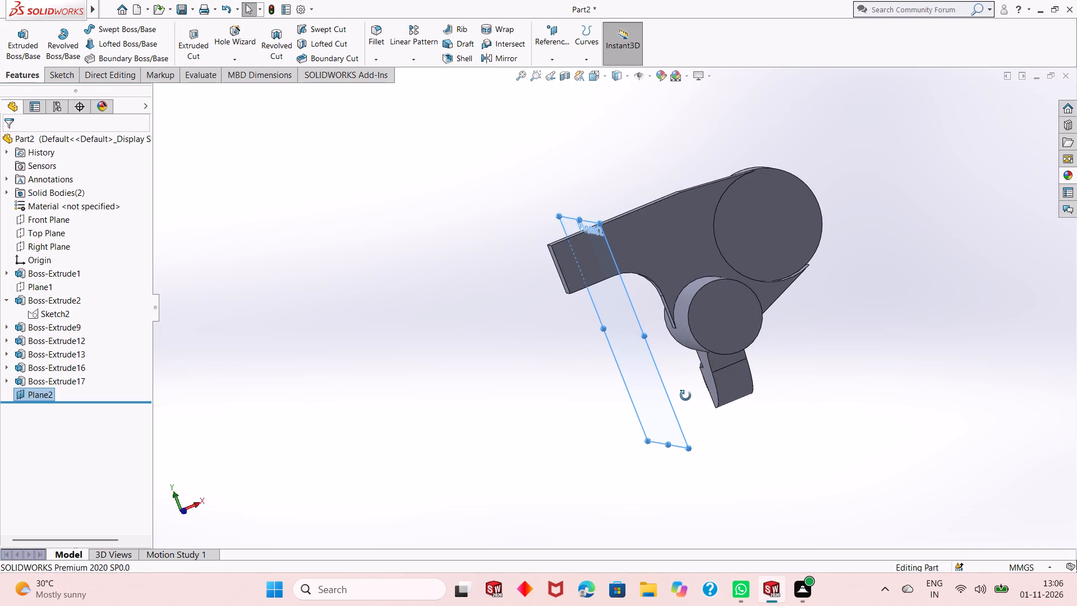
middle_click_drag(685, 396, 681, 412)
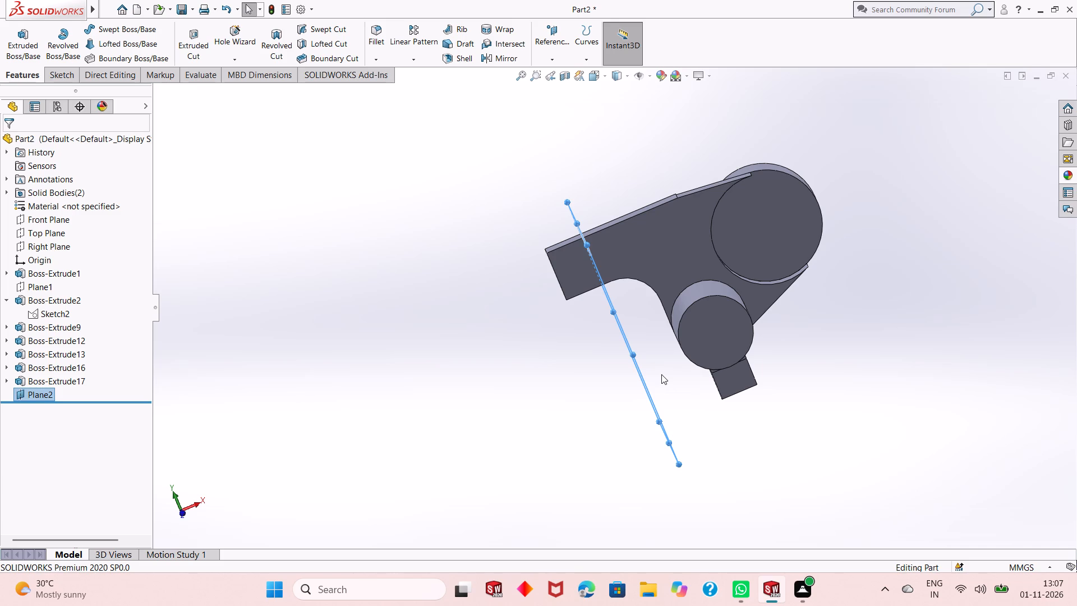
Start a sketch on Plane2 and draw a circle of about 19.4 mm radius over the long cylinder, centred about 23 mm horizontally from the origin.
middle_click_drag(438, 378, 535, 302)
right_click(597, 292)
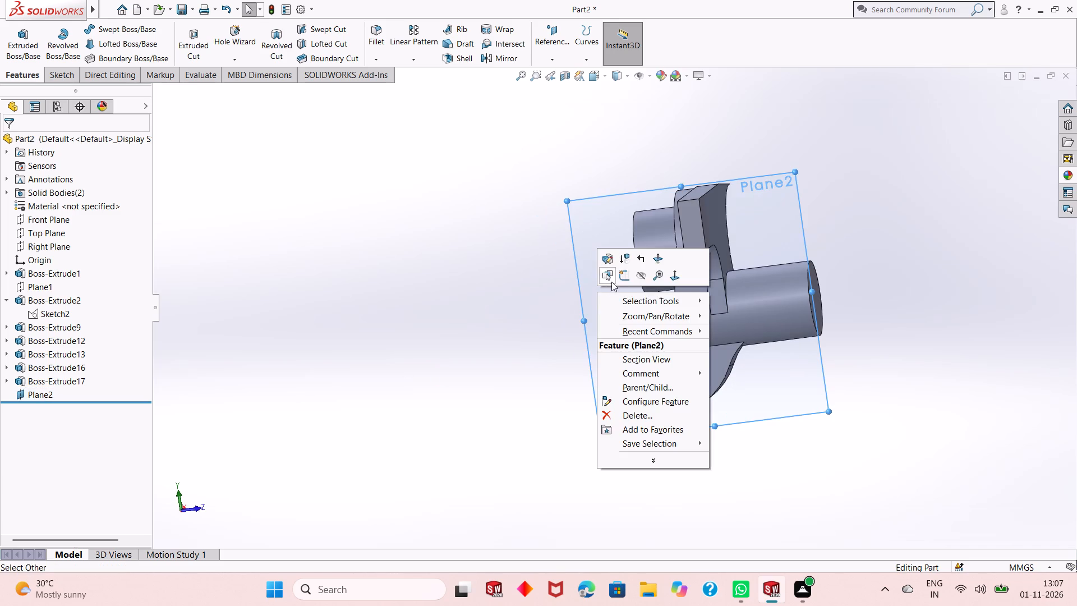
left_click(621, 275)
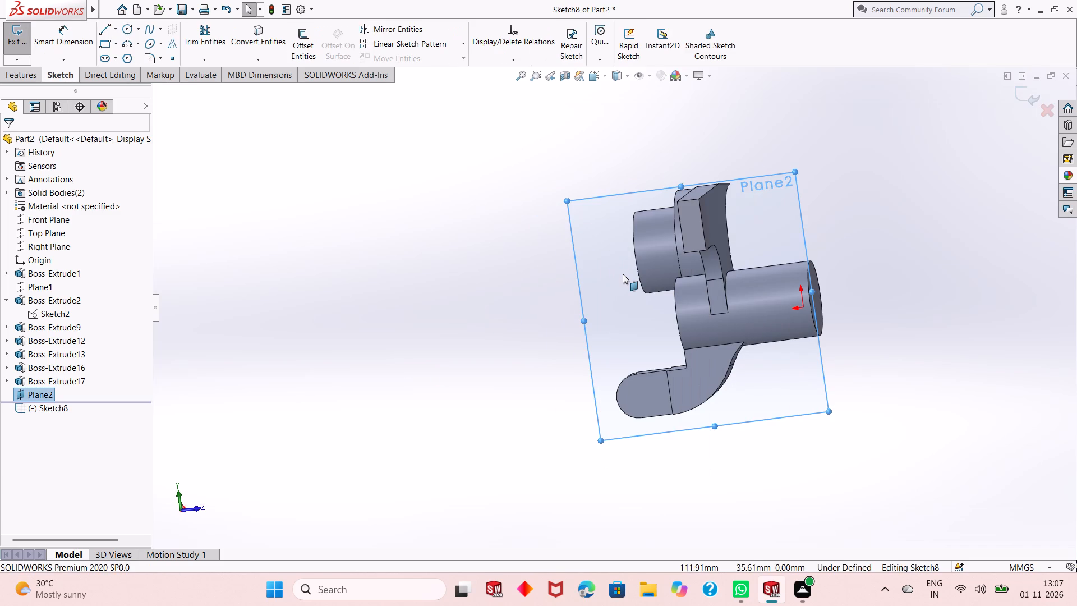
key("ctrl+8")
key("ctrl+8")
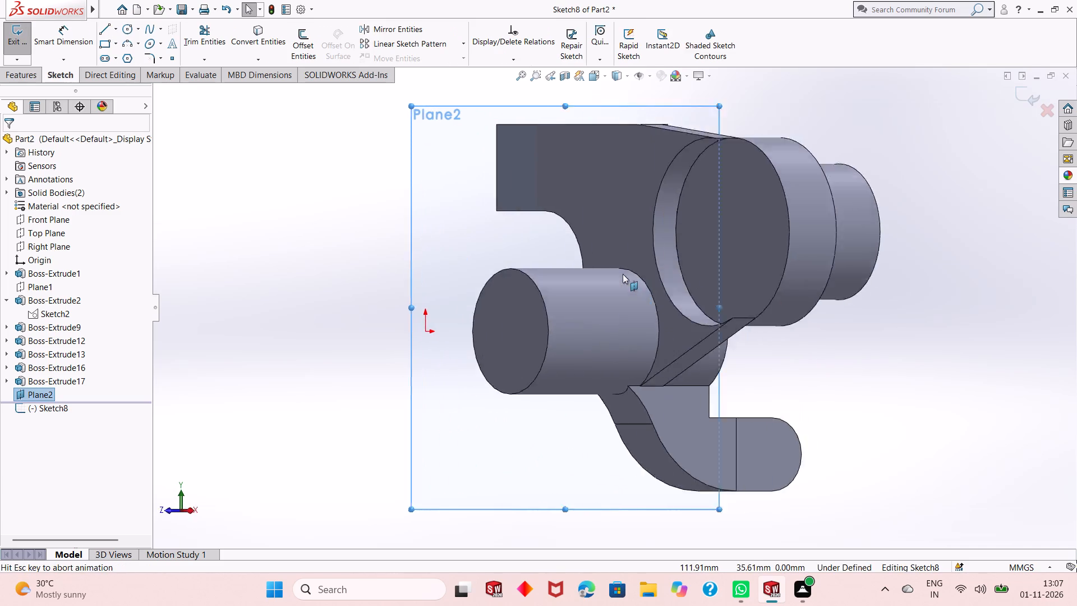
scroll(623, 274, "up", 3)
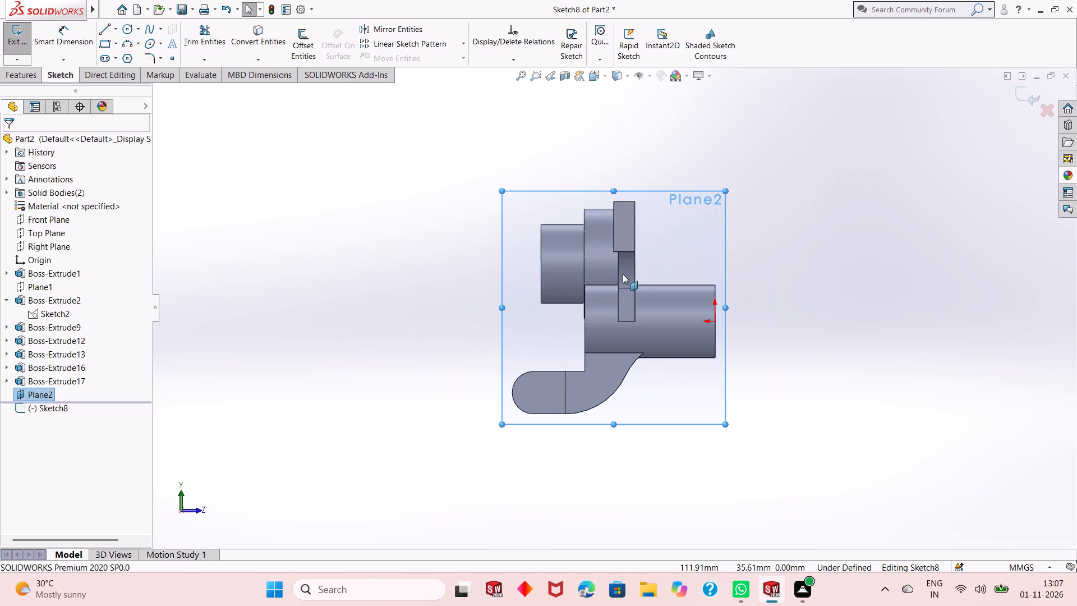
left_click(125, 30)
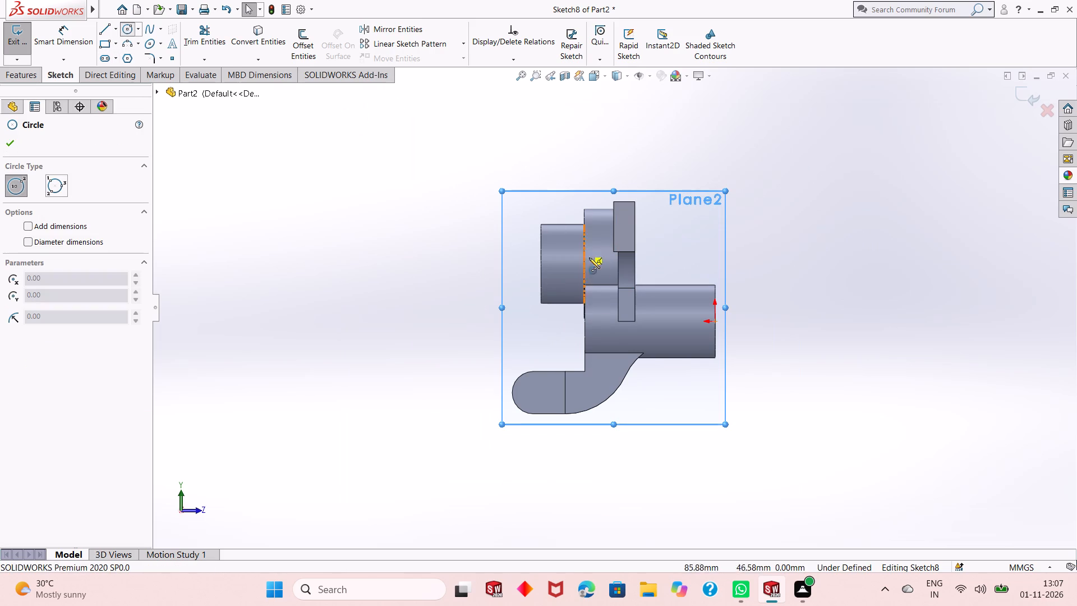
left_click(680, 322)
left_click(684, 292)
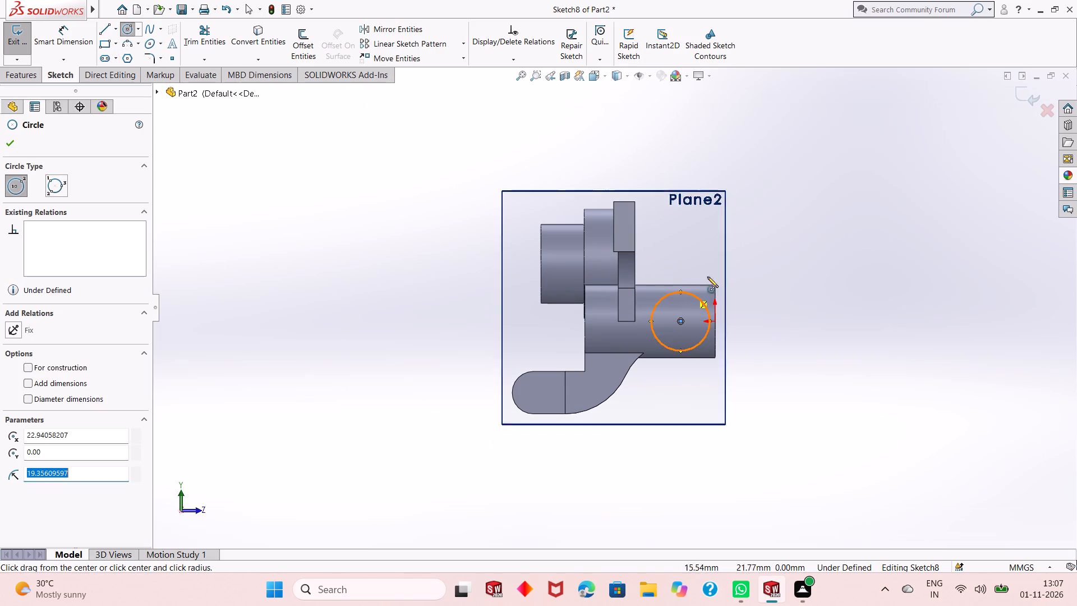
Dimension the circle over the long cylinder with a diameter of 20 mm.
right_click(776, 213)
left_click(793, 219)
left_click(84, 39)
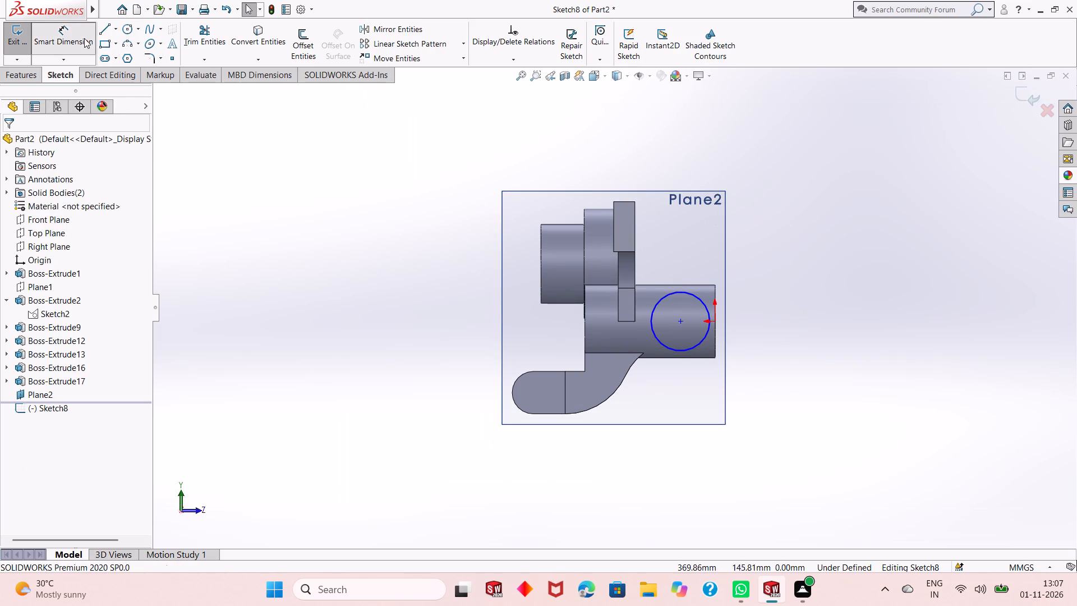
left_click(680, 350)
left_click(841, 465)
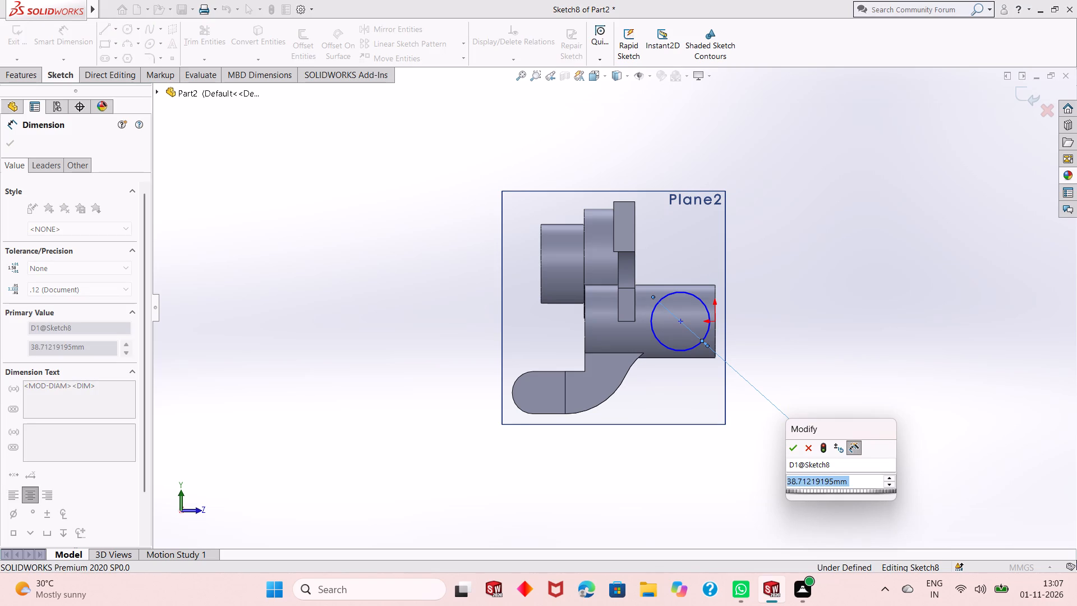
type("20")
key("Return")
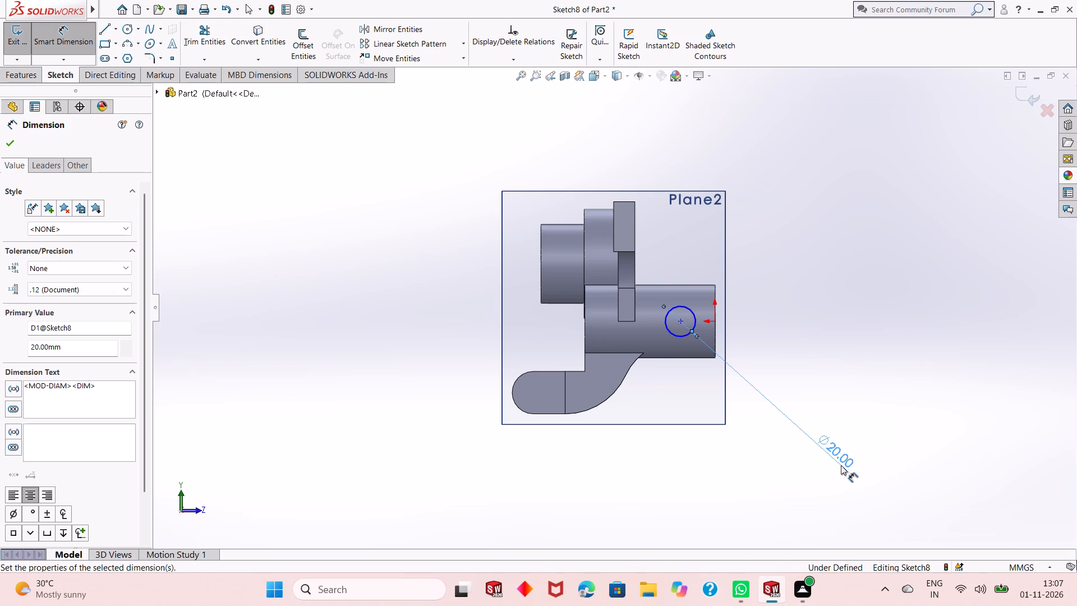
Dimension the circle's centre 20 mm from the long cylinder's nearby end edge.
middle_click_drag(825, 367, 759, 402)
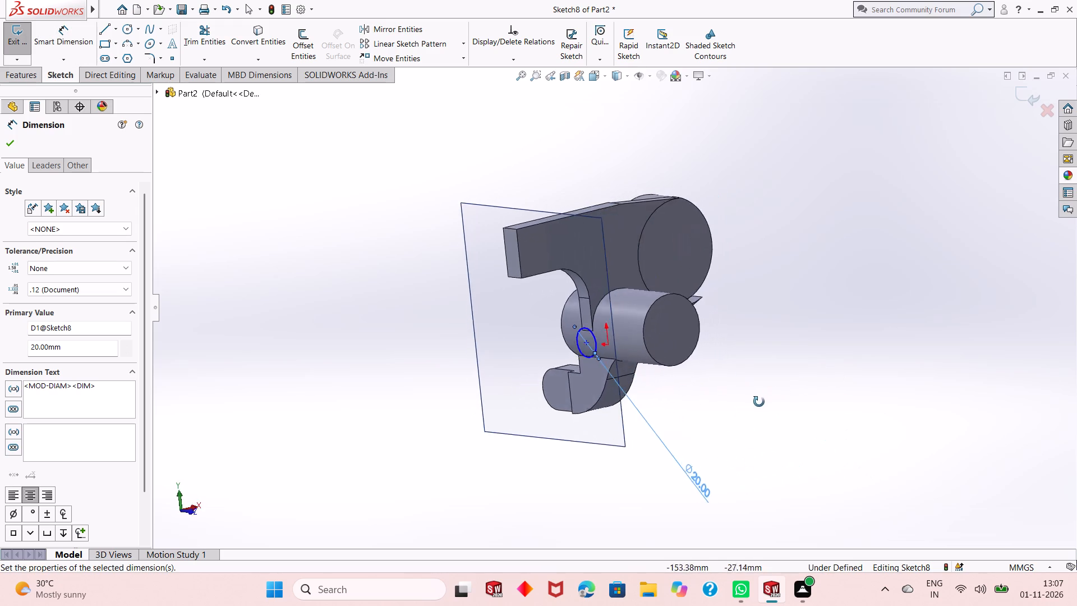
middle_click_drag(759, 402, 904, 371)
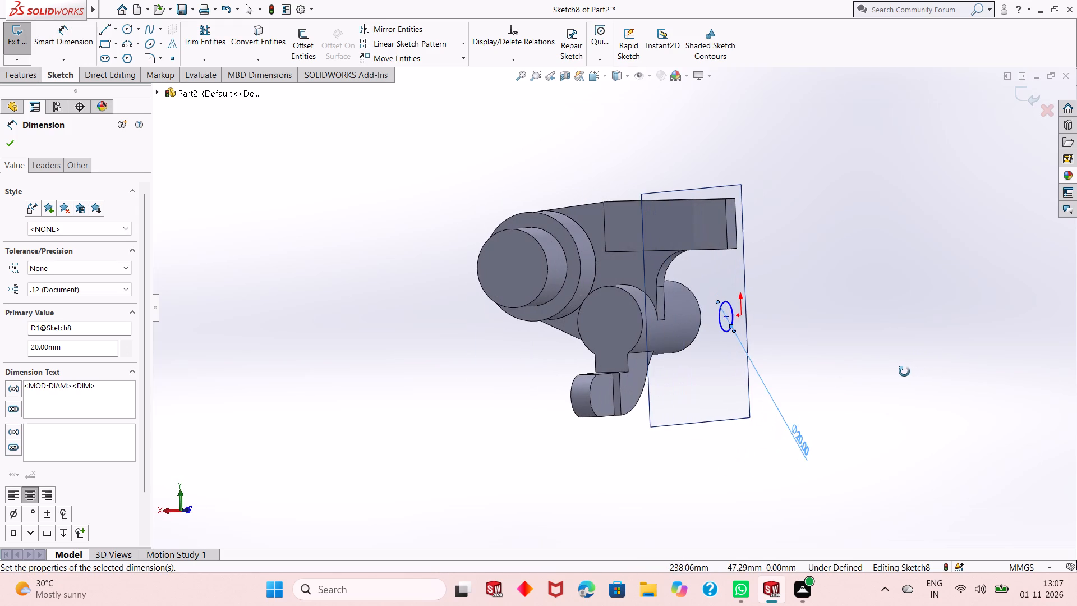
middle_click_drag(904, 371, 886, 374)
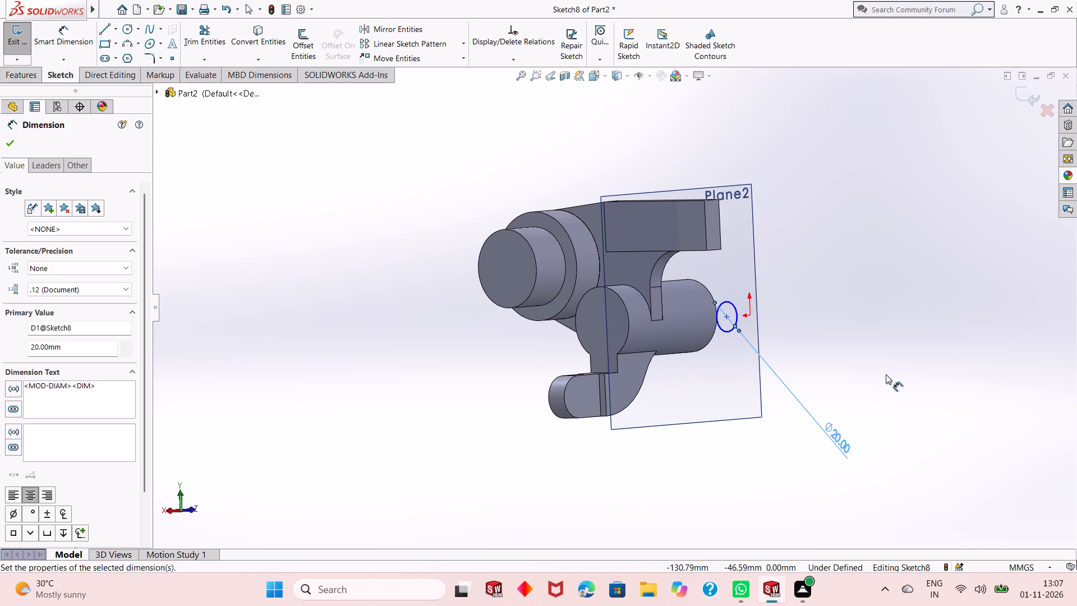
middle_click_drag(881, 375, 759, 414)
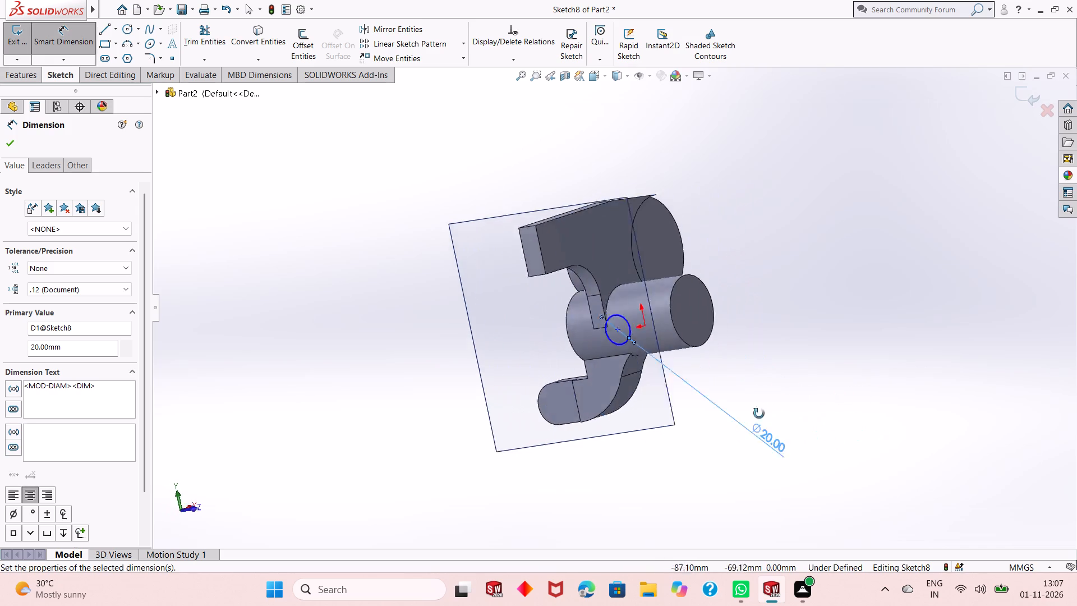
middle_click_drag(759, 414, 874, 404)
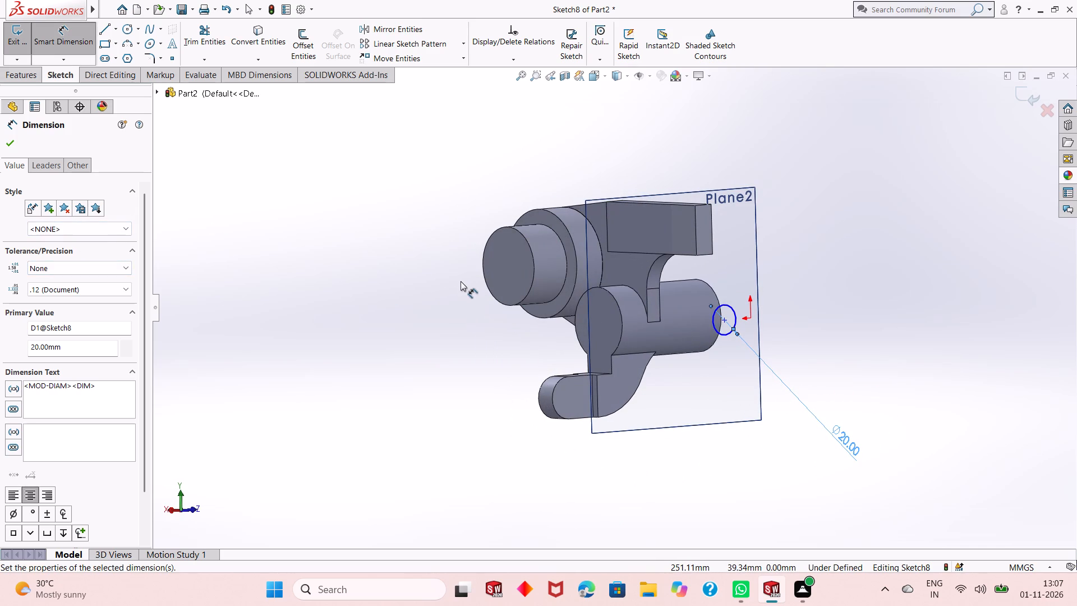
key("ctrl+8")
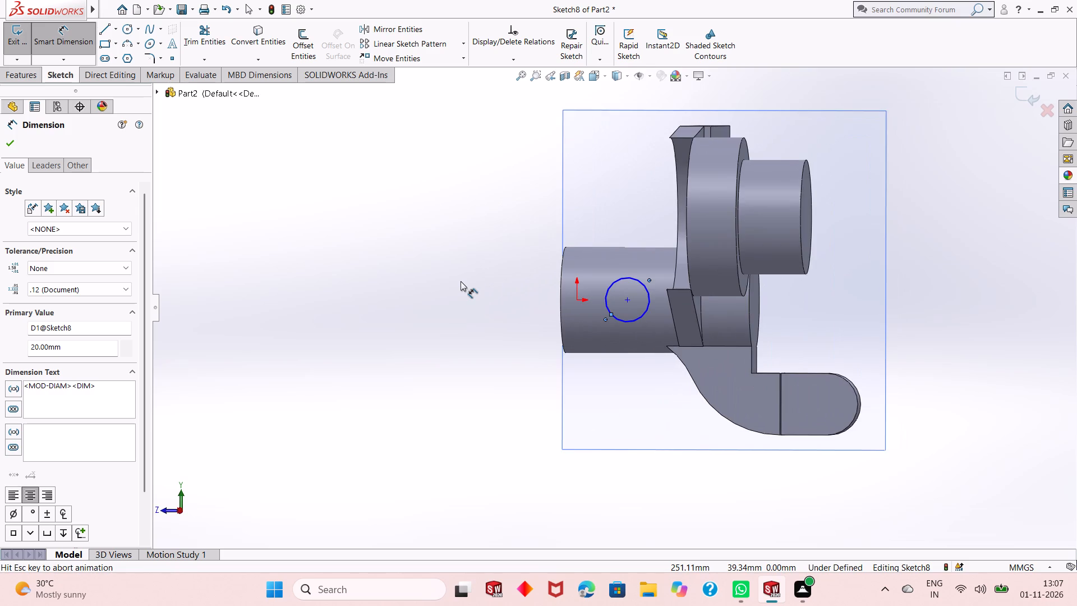
key("ctrl+8")
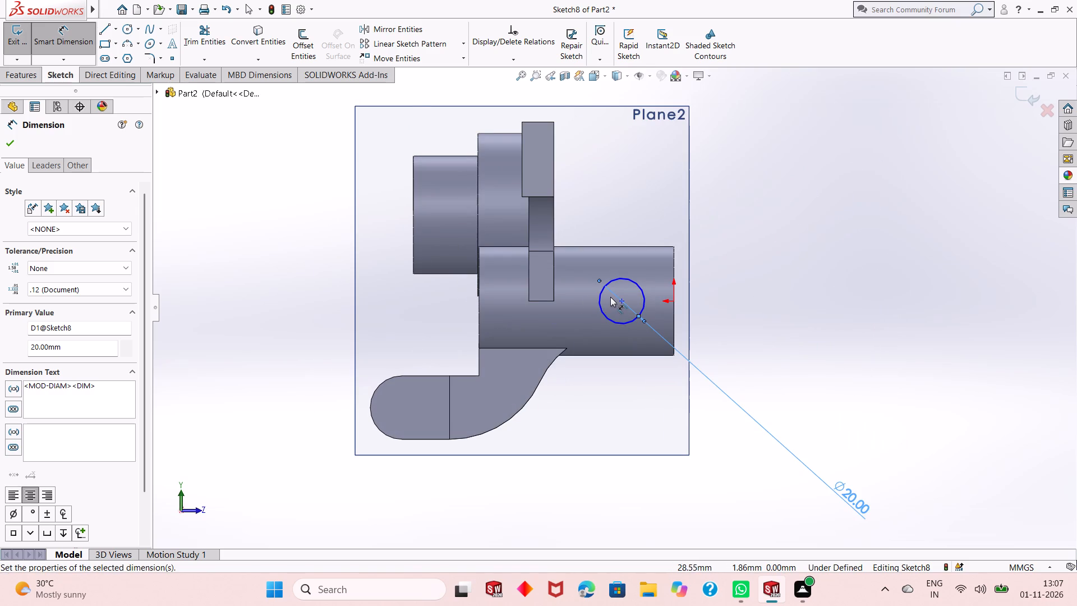
scroll(610, 297, "down", 1)
left_click(624, 304)
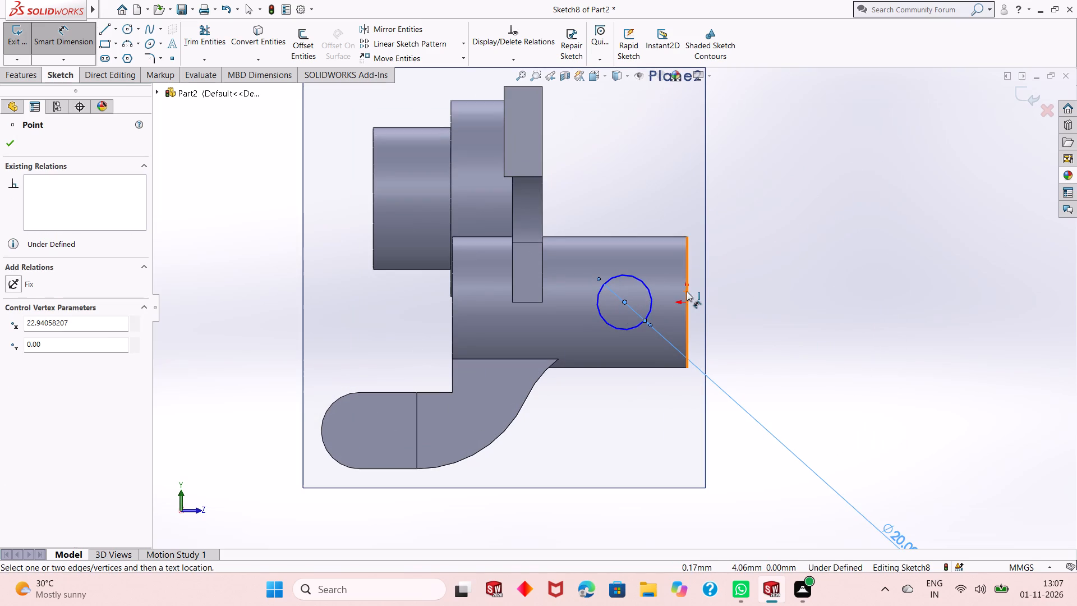
left_click(687, 291)
left_click(667, 419)
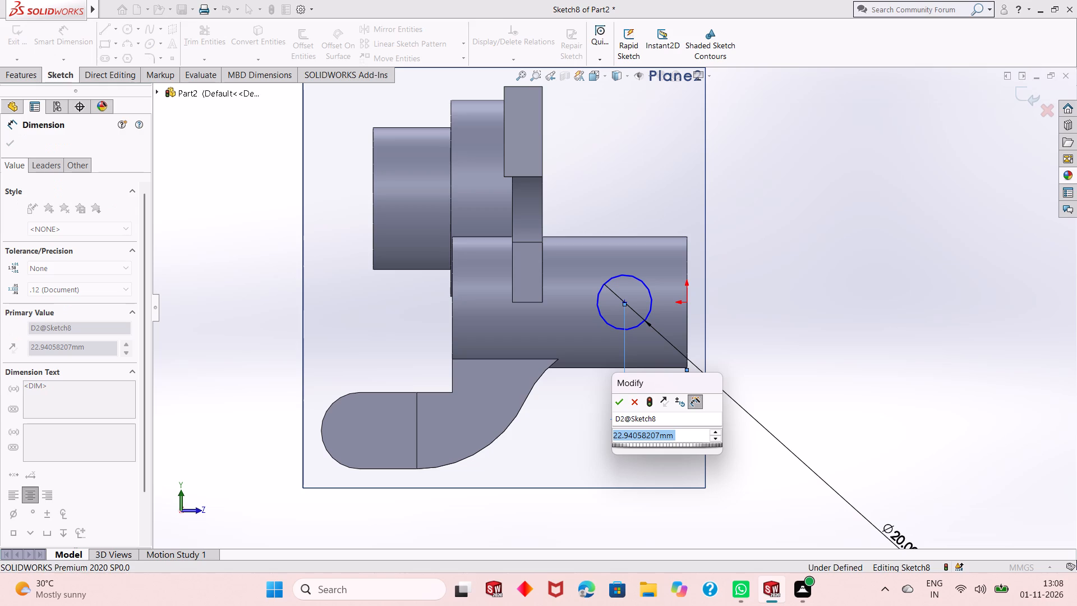
type("20")
key("Return")
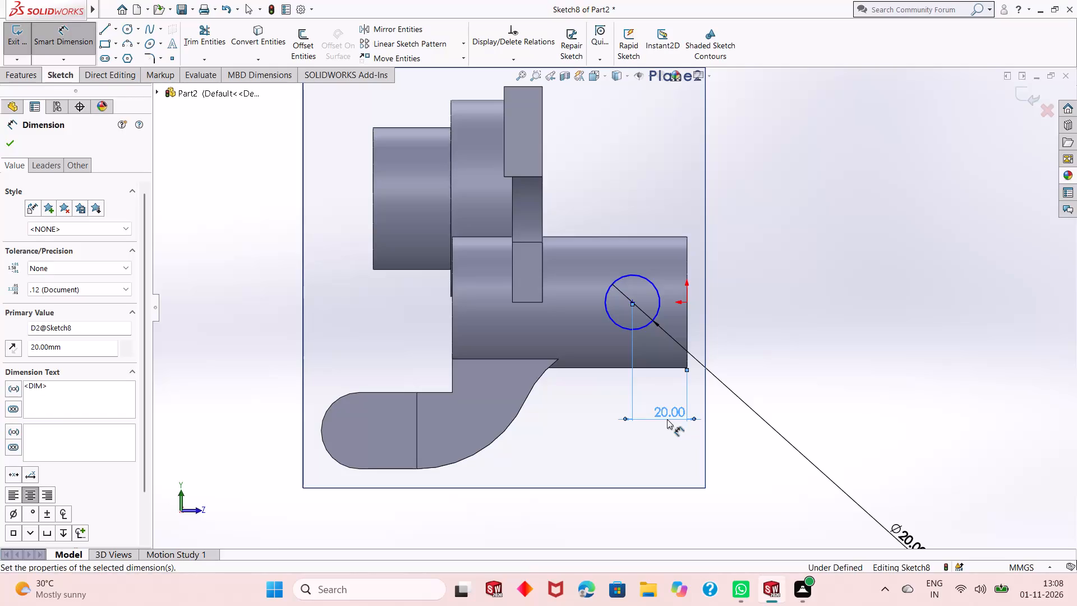
right_click(757, 279)
left_click(815, 319)
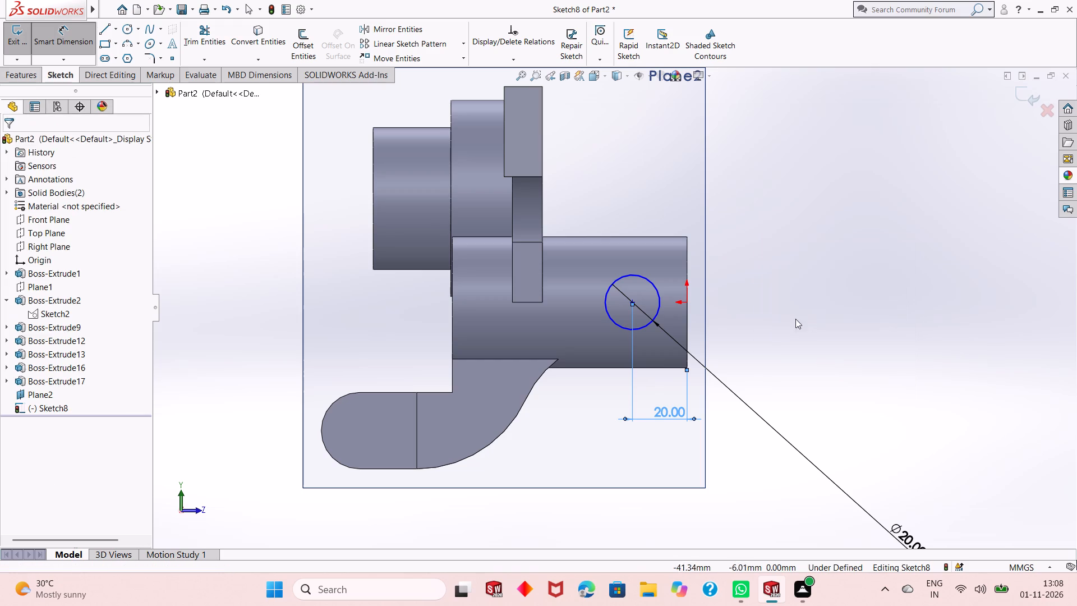
Add a horizontal relation between the circle's centre and the origin.
left_click(630, 302)
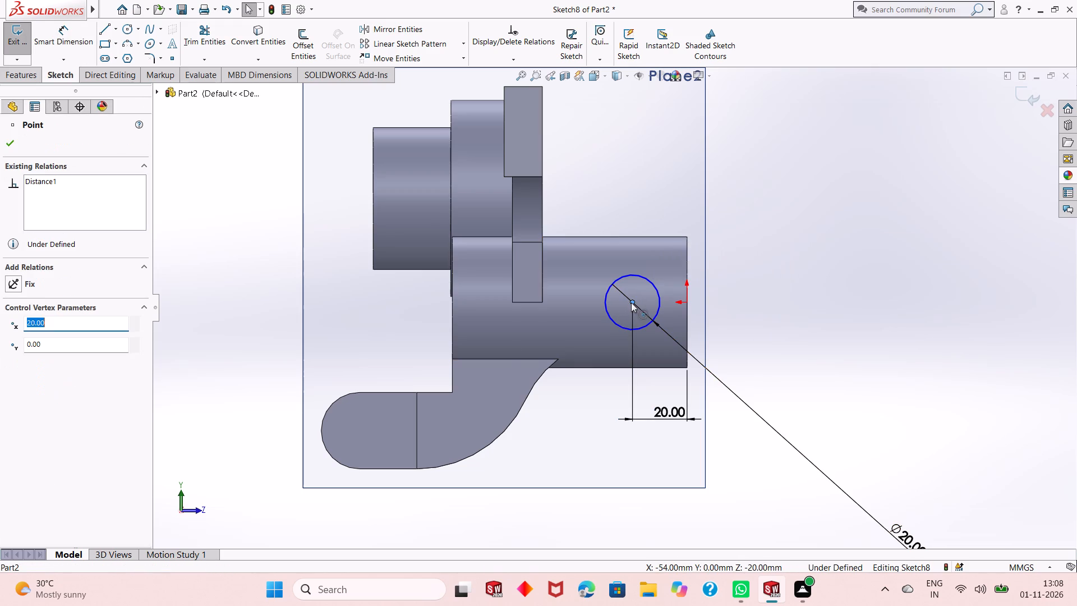
left_click(687, 304, "ctrl")
left_click(722, 252)
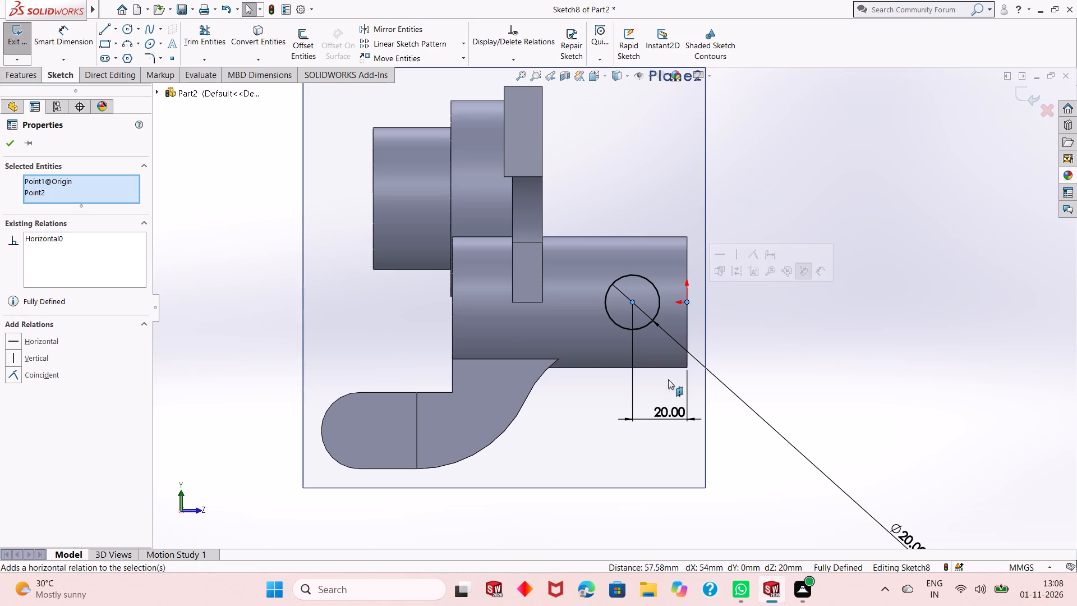
left_click(12, 144)
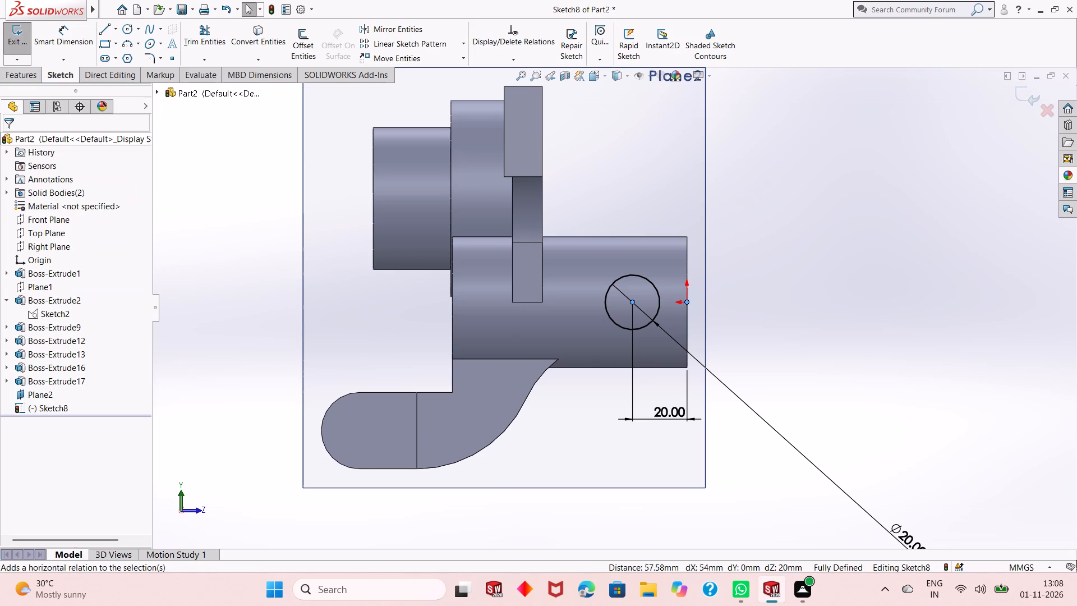
Extrude the circle as a boss from Plane2 to the long cylinder with the Up To Next end condition.
left_click(24, 79)
left_click(22, 52)
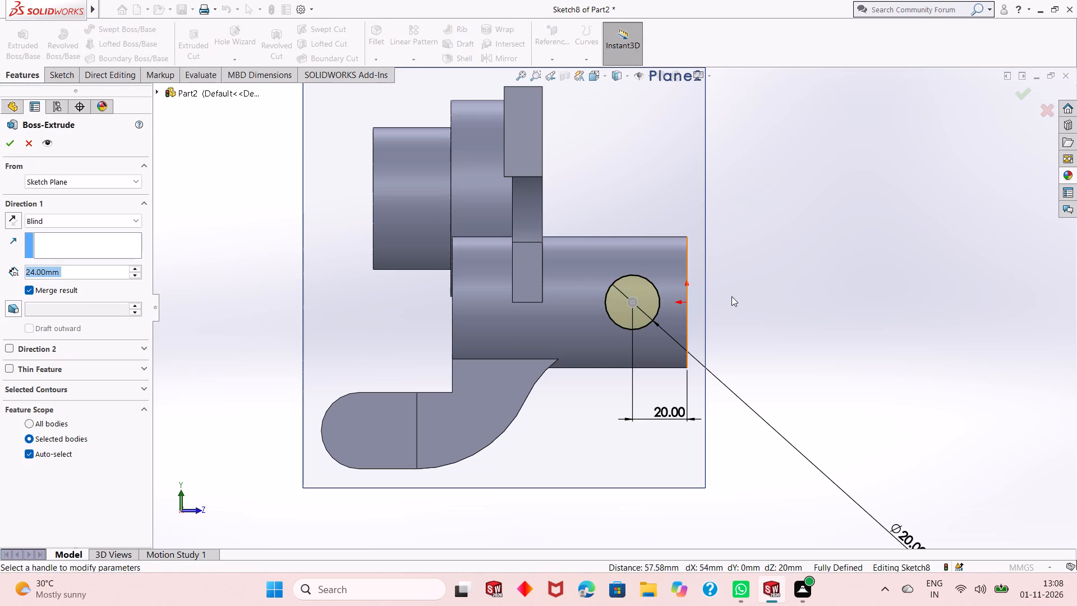
middle_click_drag(731, 296, 621, 338)
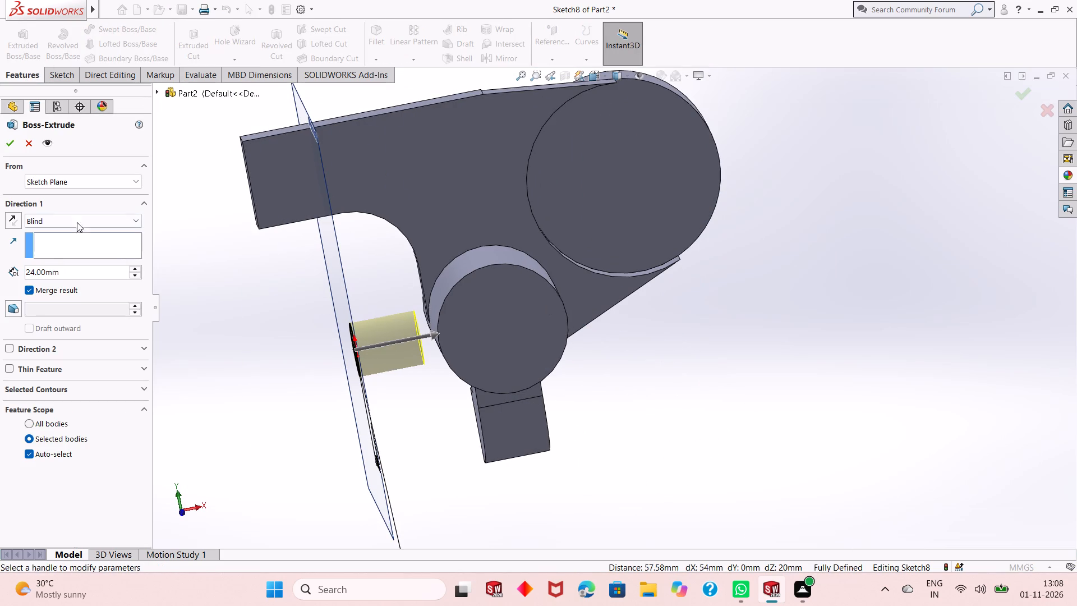
left_click(116, 222)
left_click(93, 250)
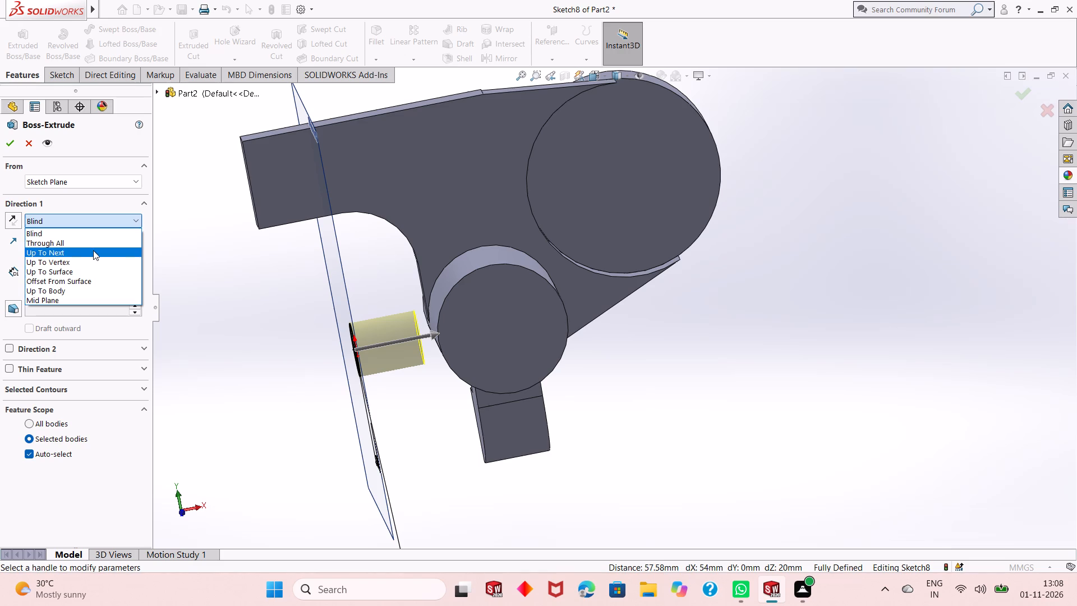
left_click(13, 141)
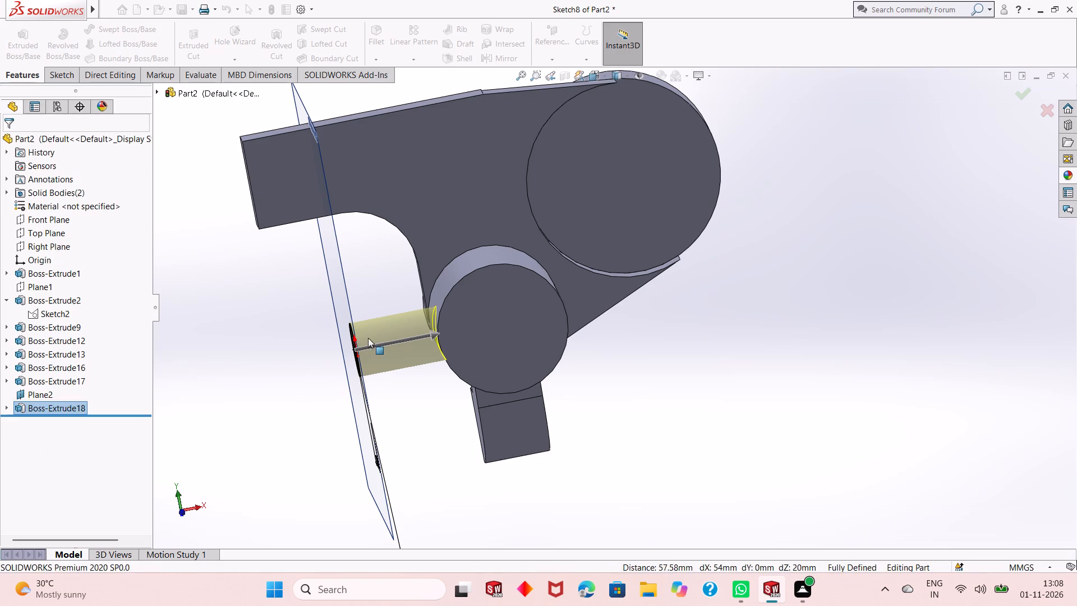
key("Escape")
Hide Plane2.
right_click(329, 275)
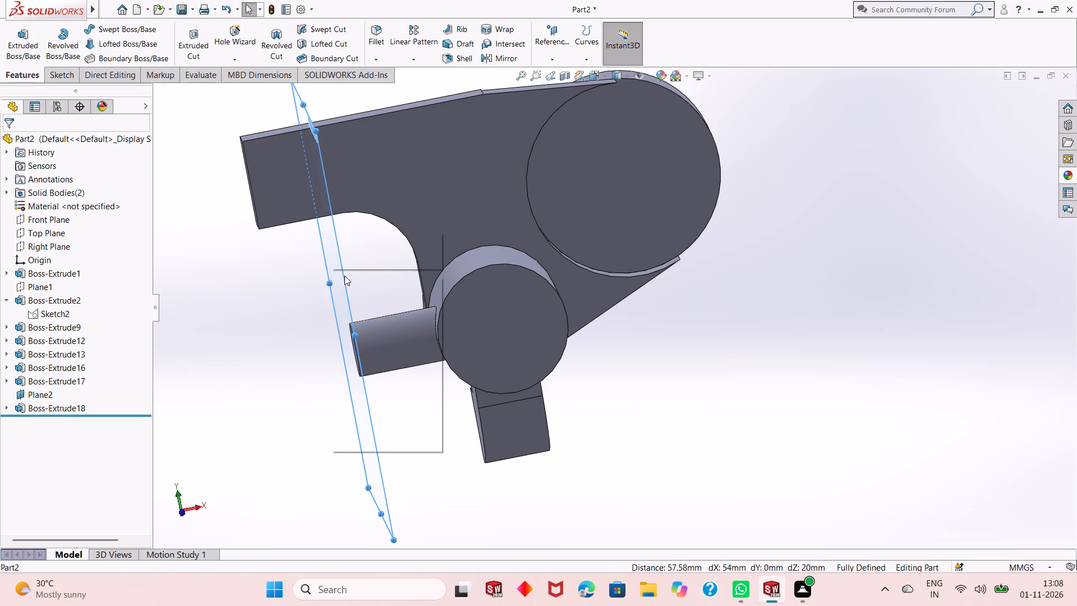
left_click(372, 263)
Edit the new side boss's sketch, trying a 40 mm circle diameter before setting it to 30 mm, and exit the sketch.
scroll(442, 395, "up", 1)
middle_click_drag(442, 396, 491, 364)
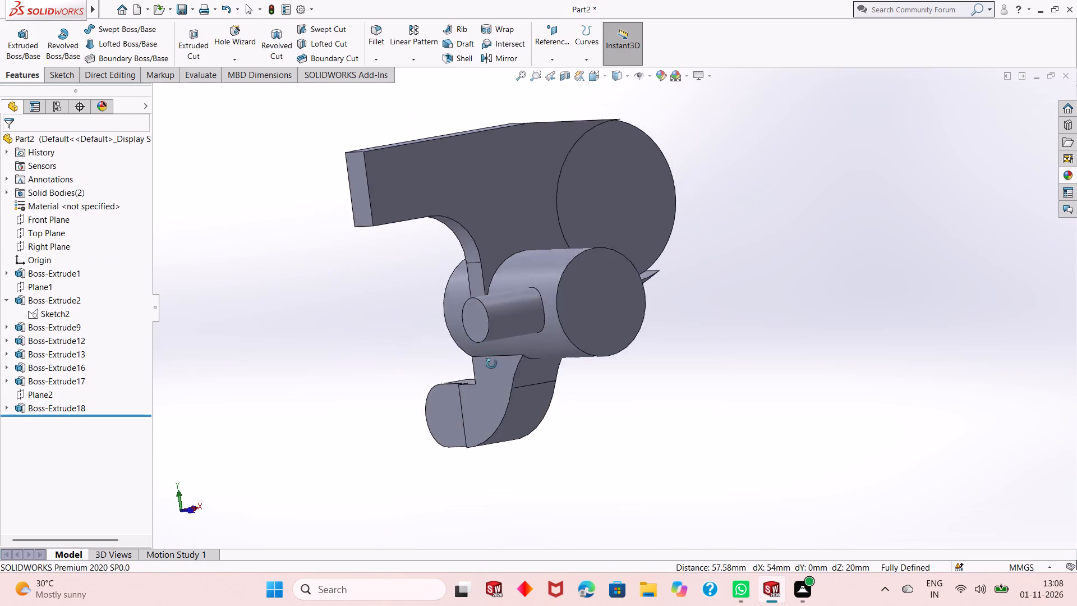
middle_click_drag(491, 364, 565, 348)
middle_click_drag(597, 348, 618, 352)
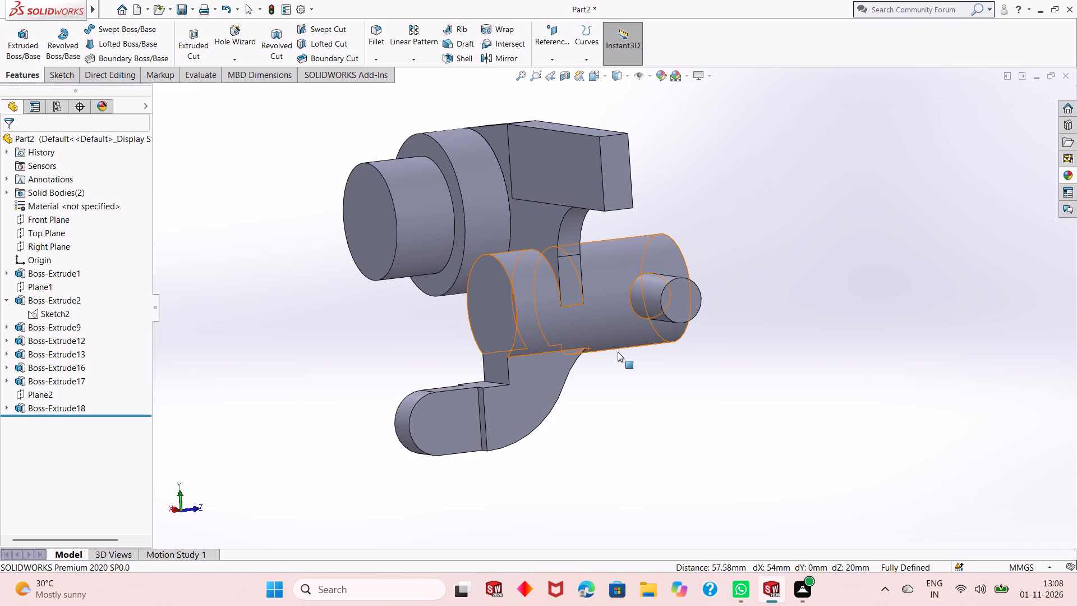
key("Escape")
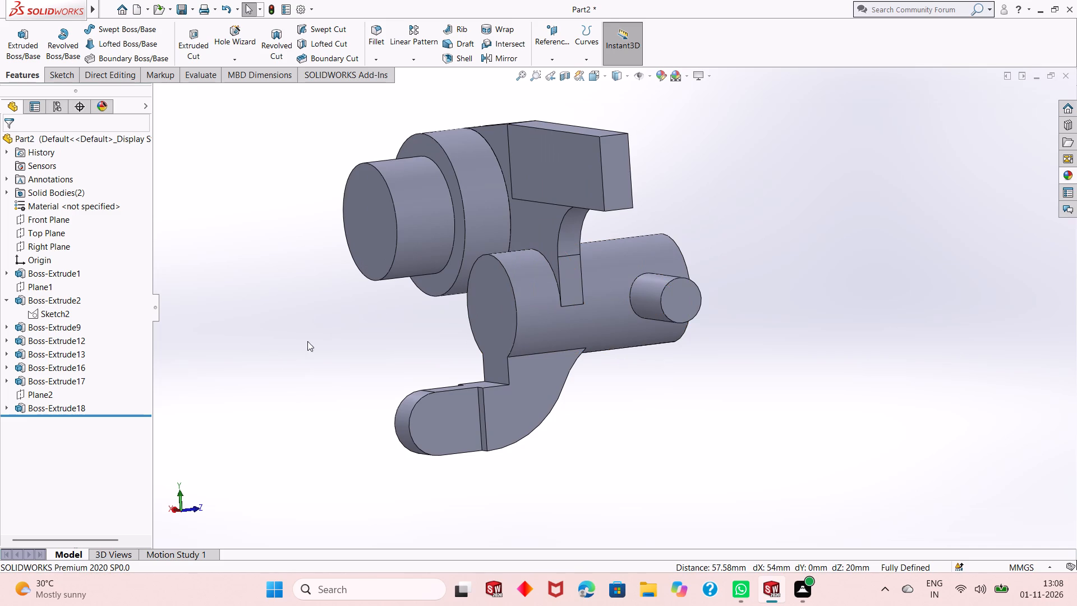
left_click(65, 410)
left_click(95, 382)
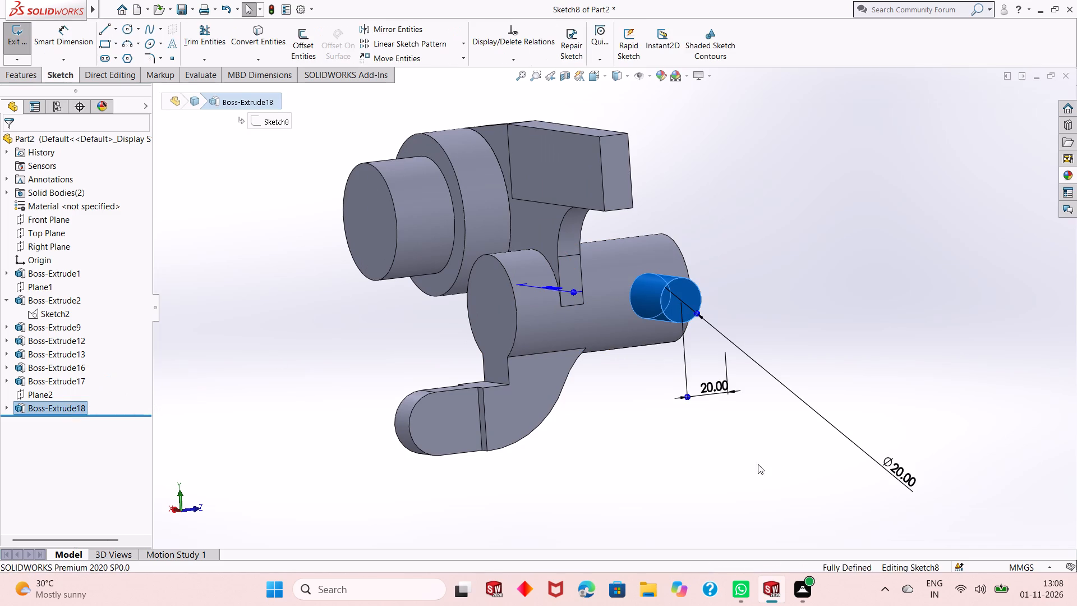
double_click(900, 471)
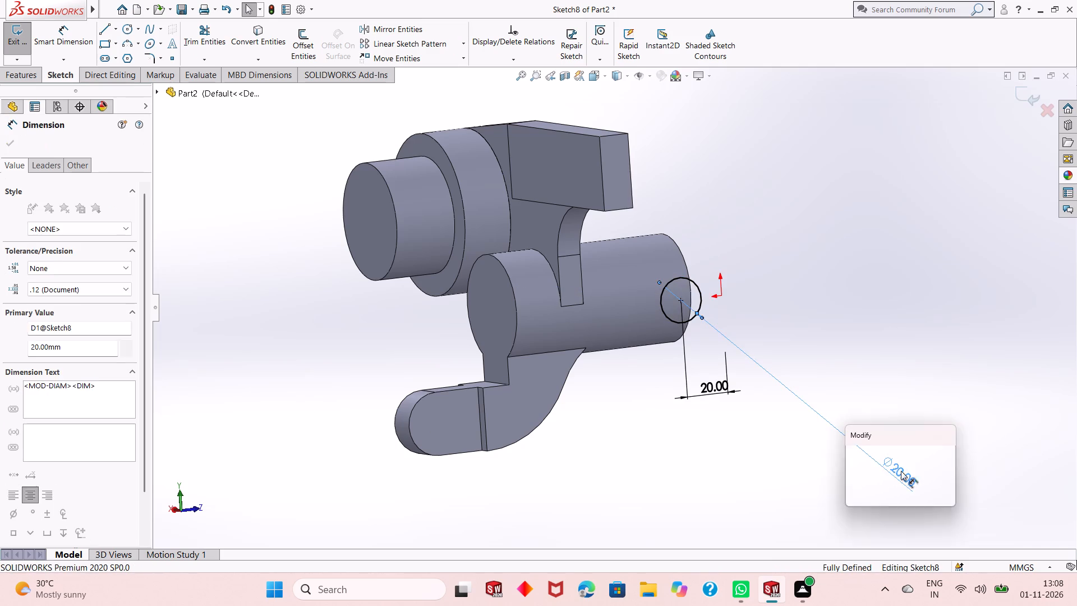
type("40")
key("Return")
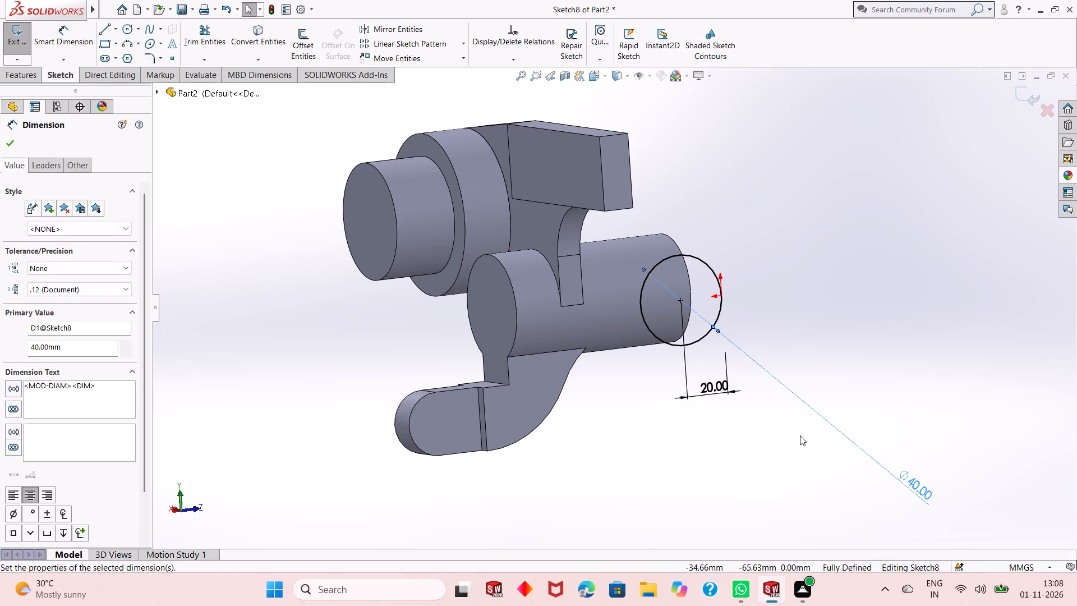
double_click(914, 481)
type("30")
key("Return")
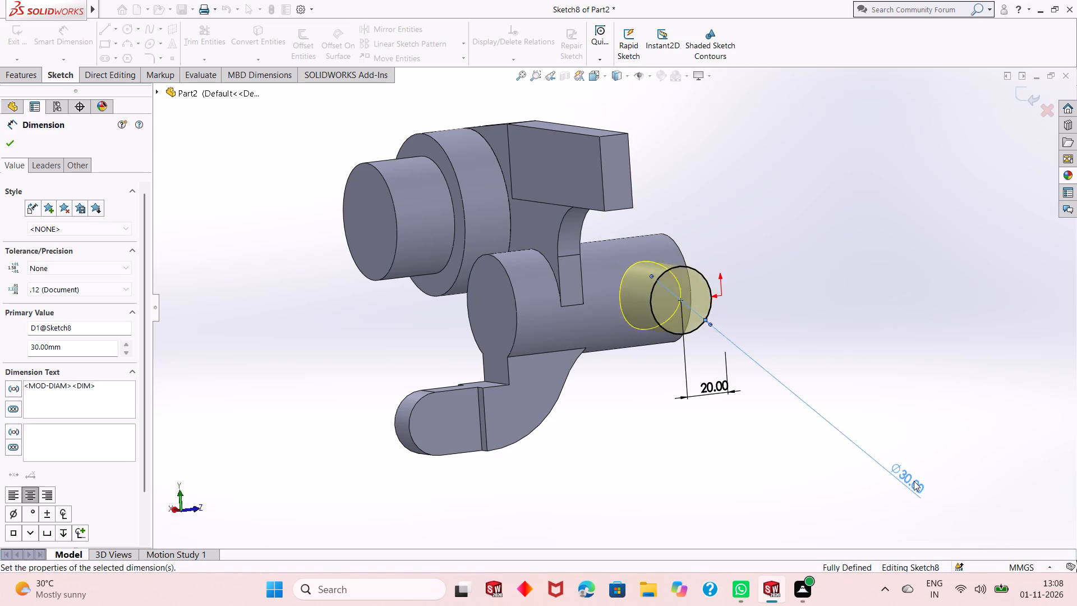
left_click(13, 141)
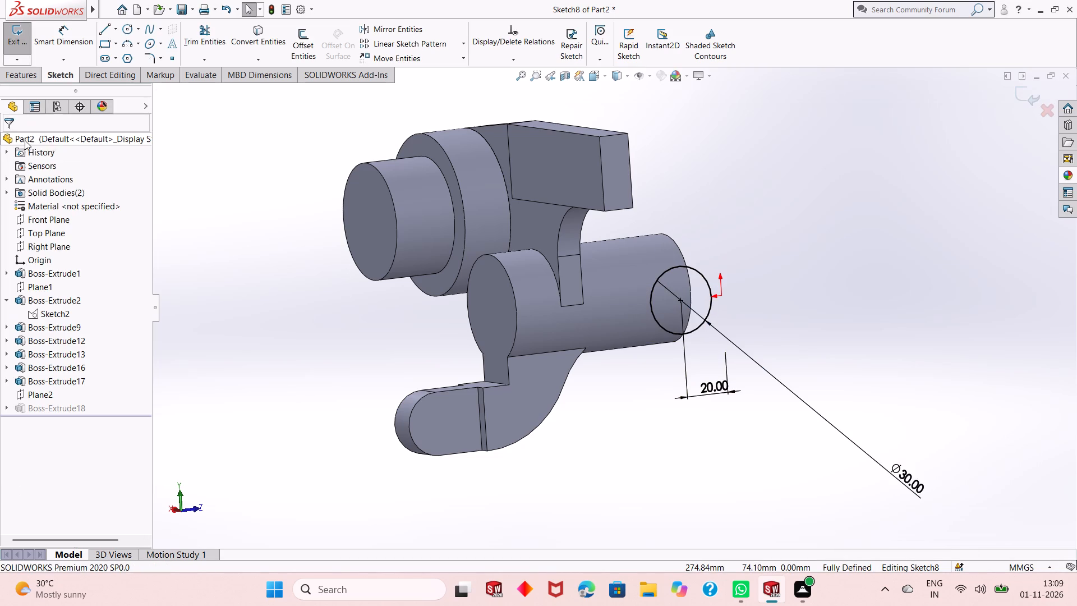
left_click(1022, 98)
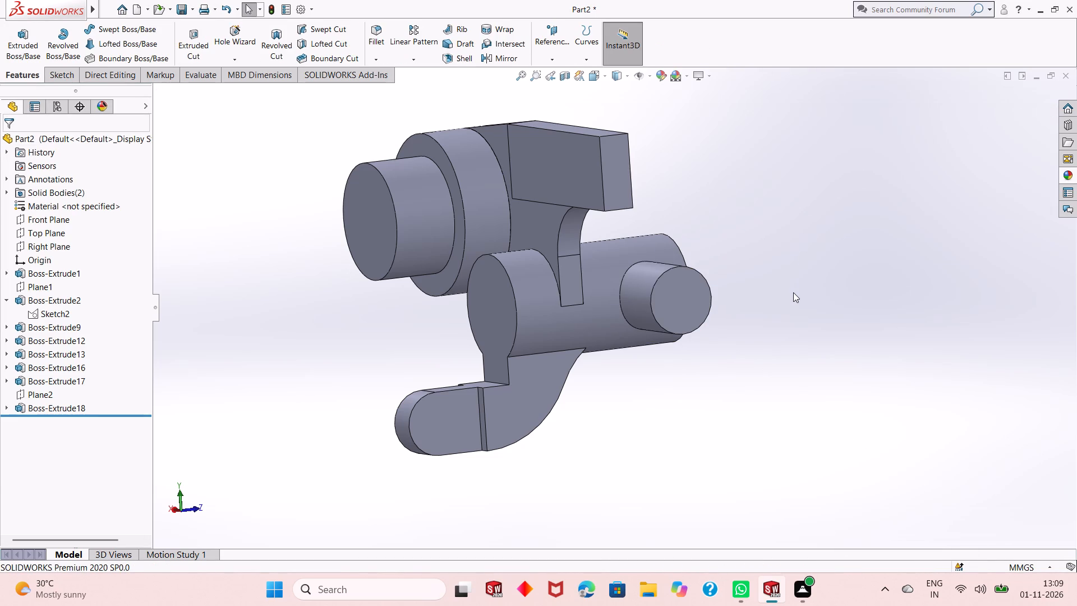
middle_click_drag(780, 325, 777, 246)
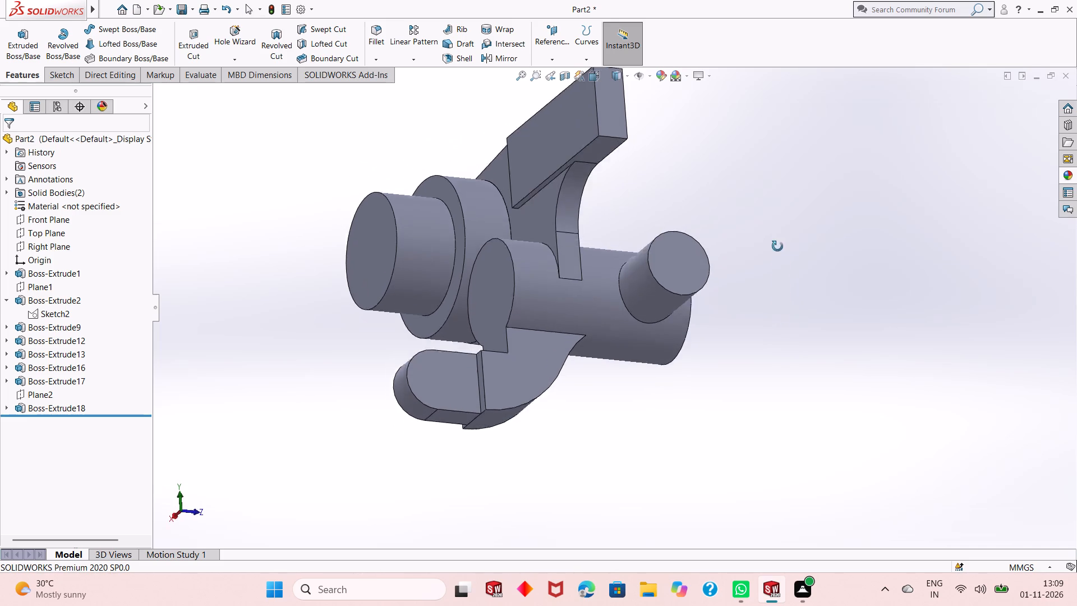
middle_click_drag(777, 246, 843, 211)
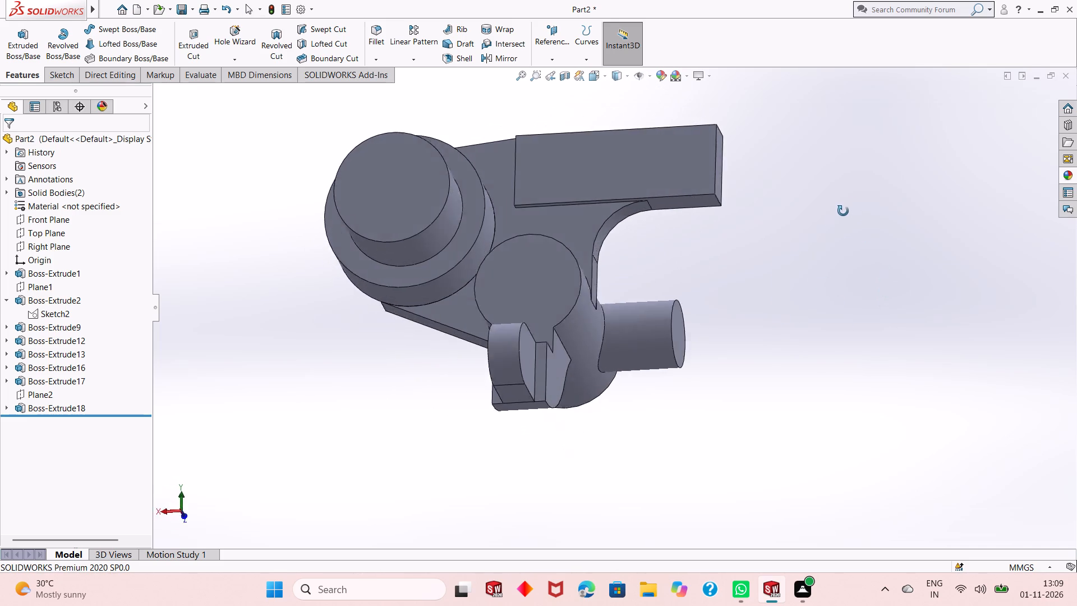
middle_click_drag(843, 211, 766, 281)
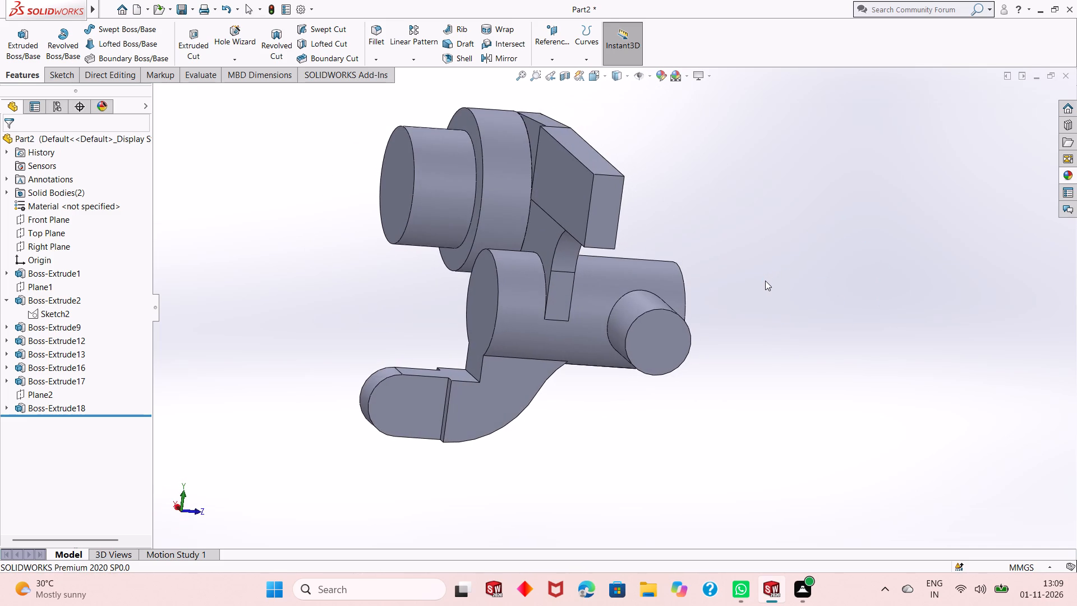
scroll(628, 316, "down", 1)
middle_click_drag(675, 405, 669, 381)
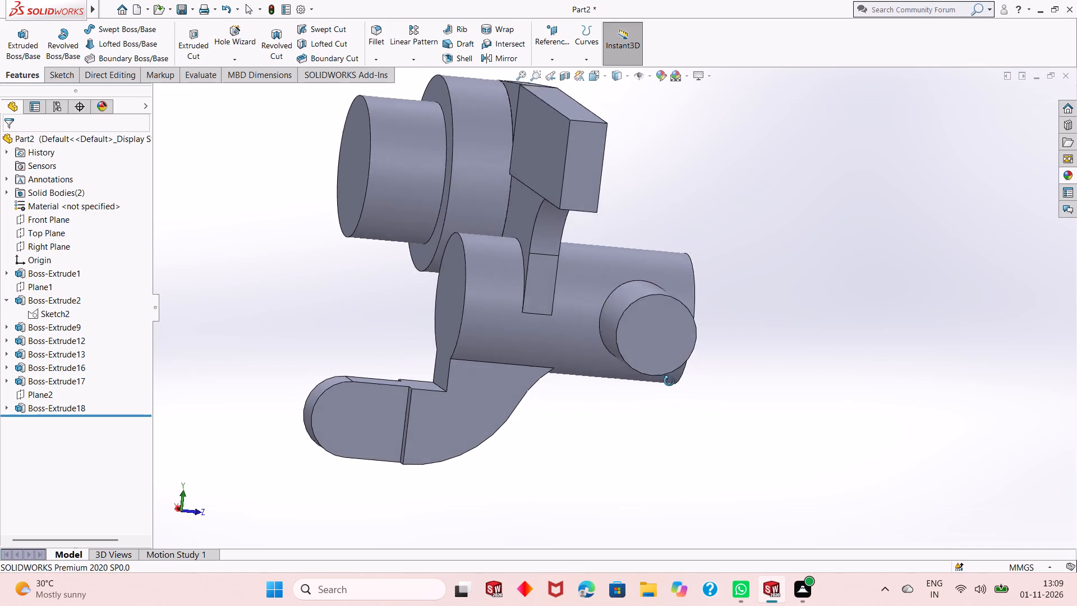
Start a new sketch on the flat face of the Boss-Extrude2 arm plate and view it normal to the face.
middle_click_drag(669, 381, 737, 382)
scroll(737, 382, "up", 4)
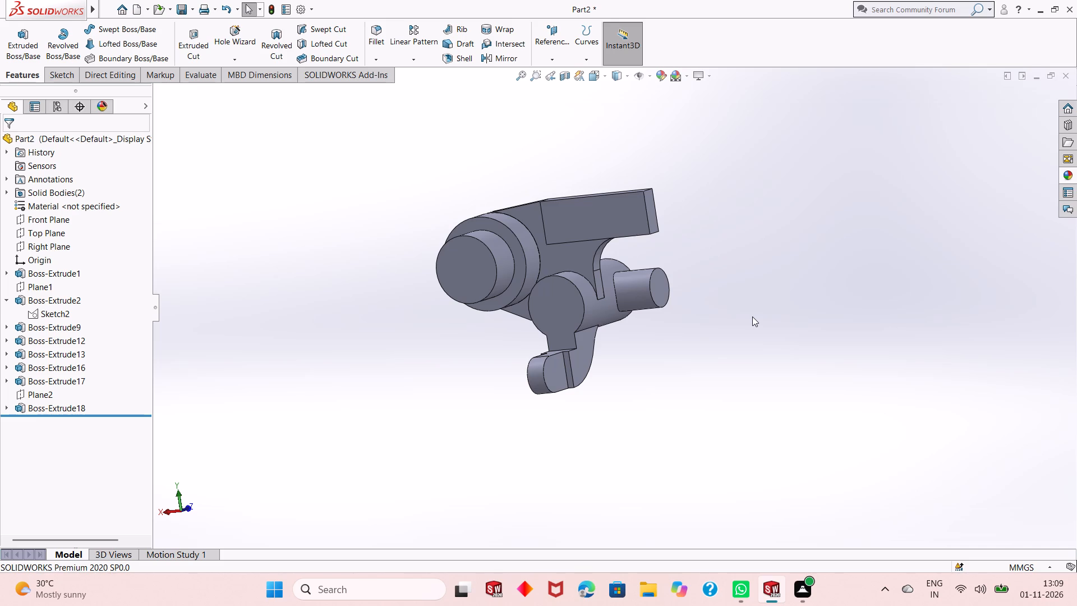
scroll(752, 316, "up", 1)
middle_click_drag(679, 251, 588, 353)
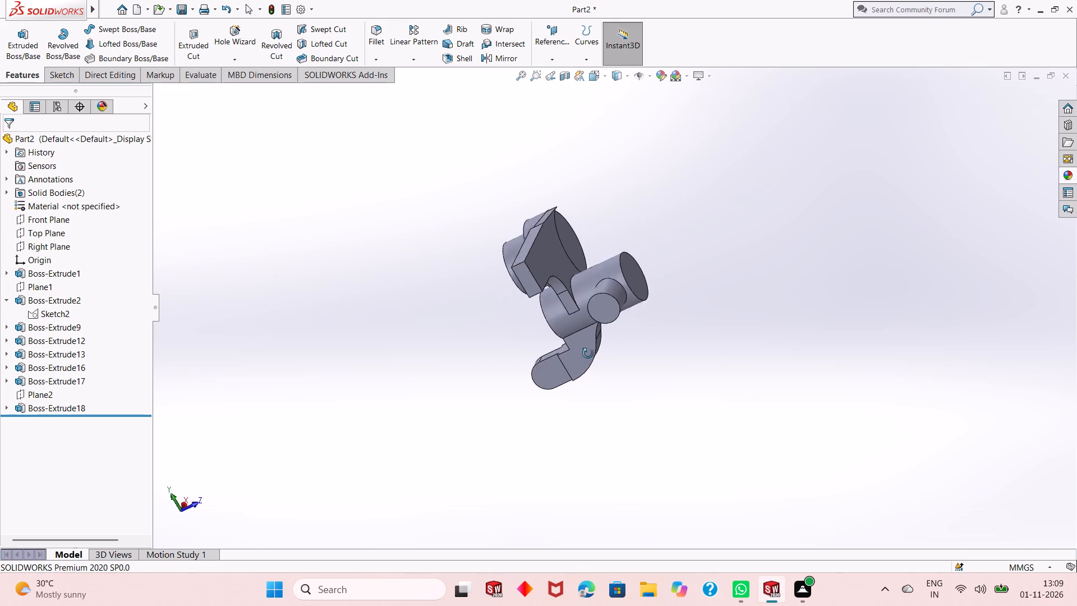
middle_click_drag(588, 353, 683, 342)
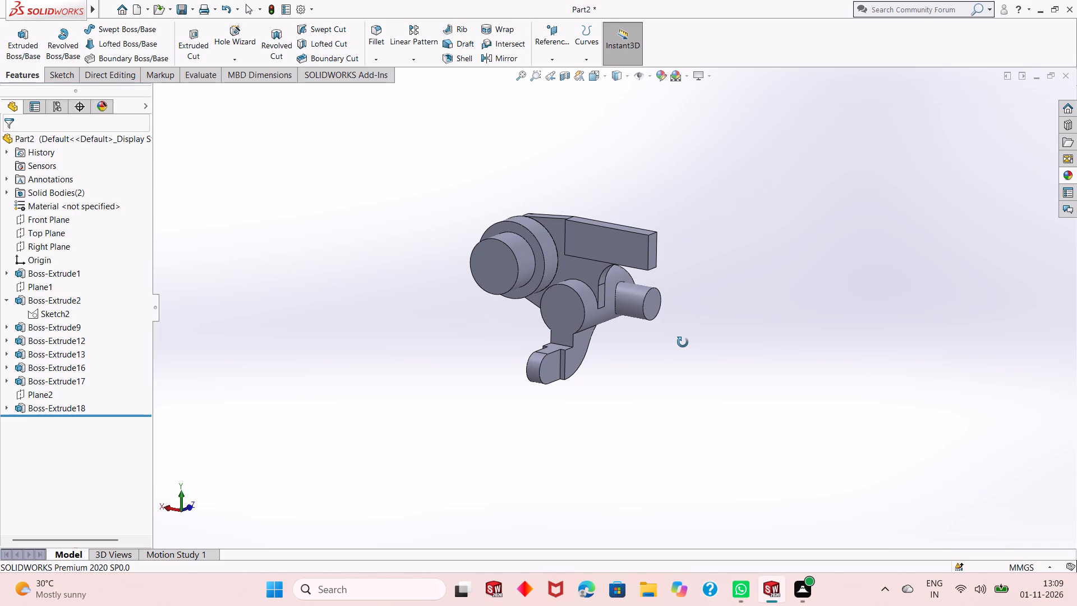
middle_click_drag(683, 342, 496, 346)
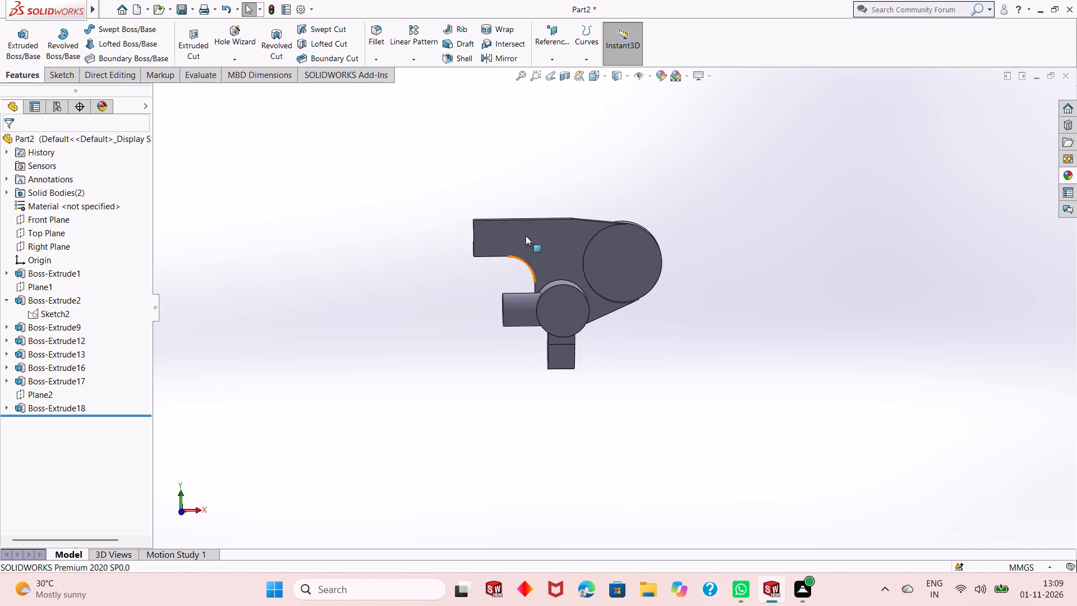
left_click(526, 235)
left_click(585, 200)
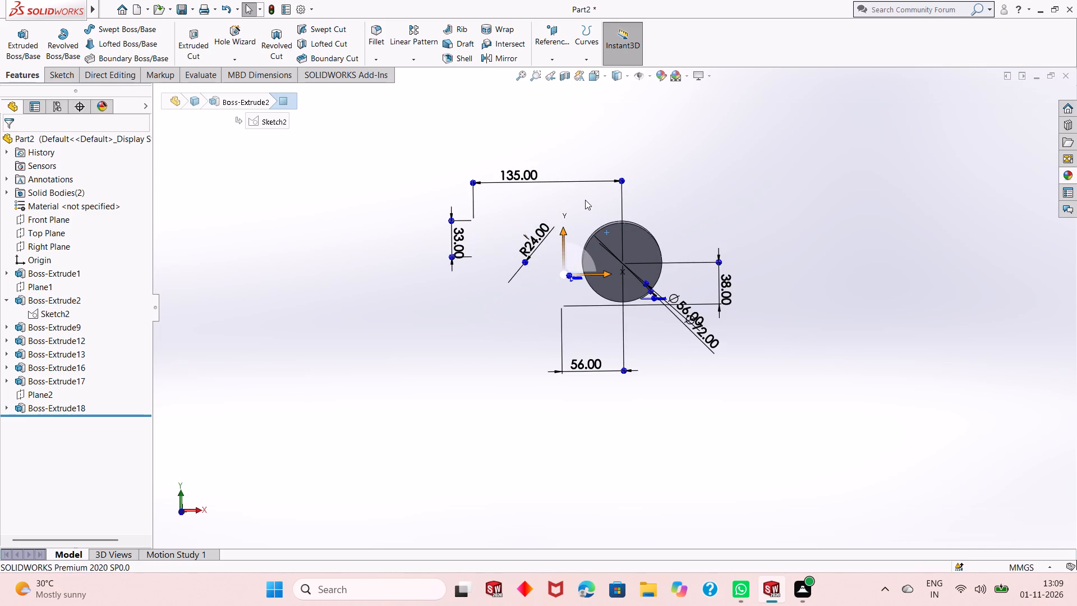
key("ctrl+z")
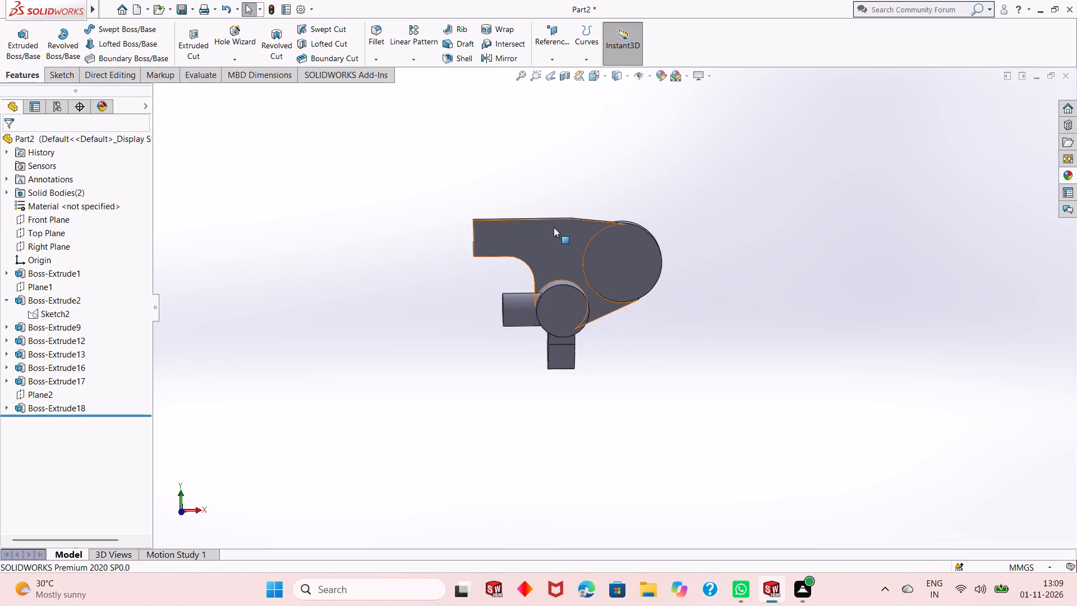
left_click(554, 227)
left_click(603, 195)
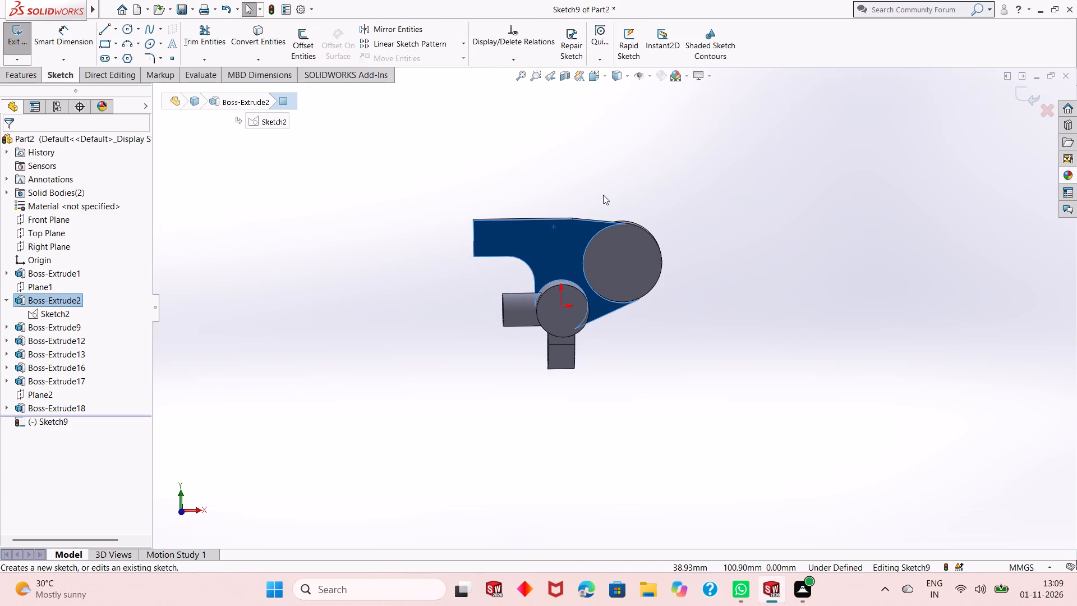
key("ctrl+8")
key("Escape")
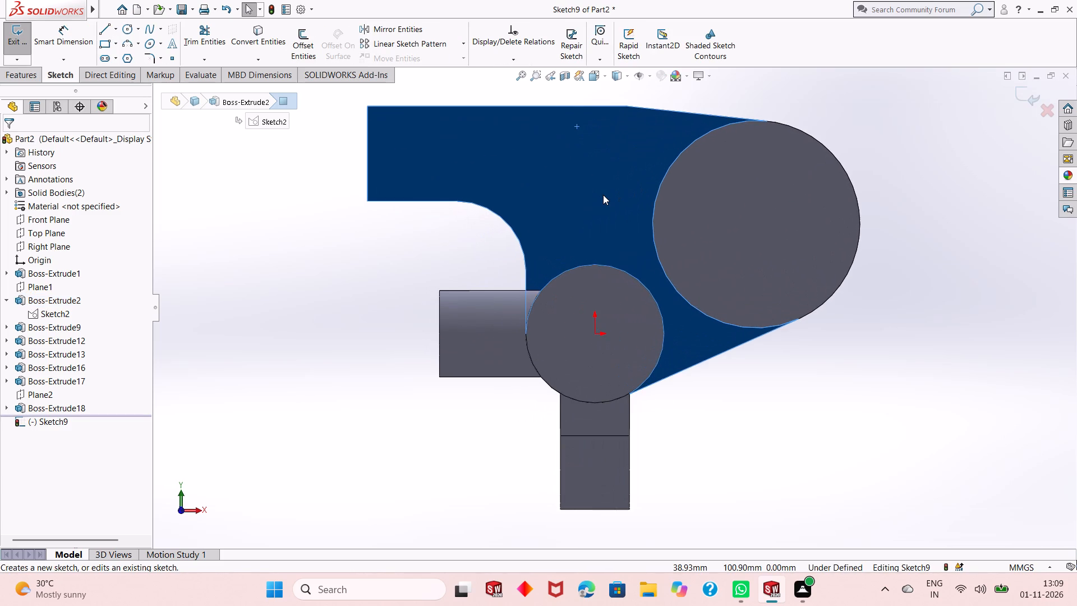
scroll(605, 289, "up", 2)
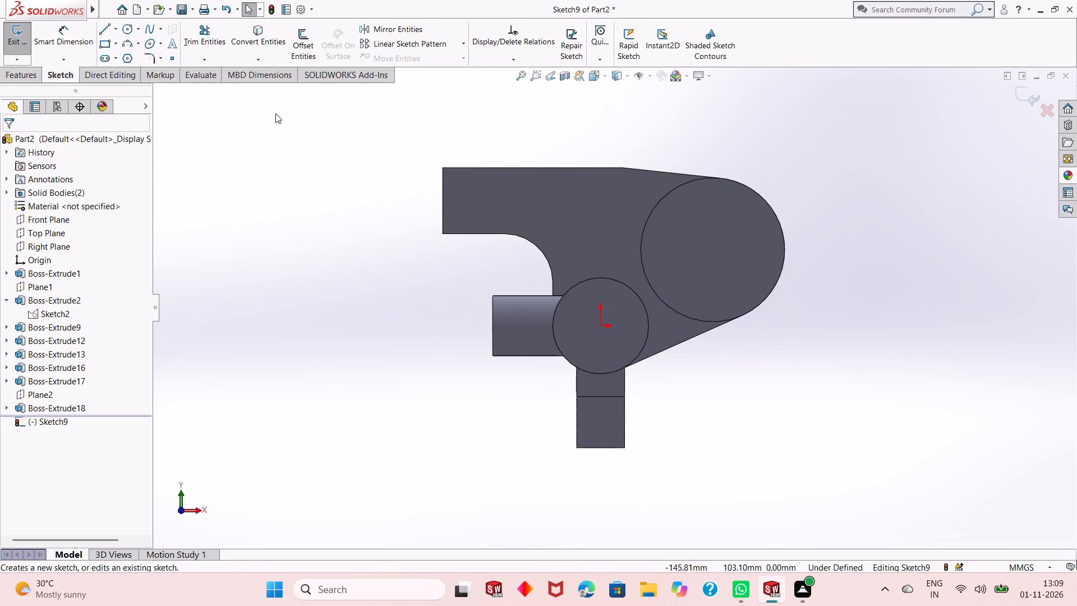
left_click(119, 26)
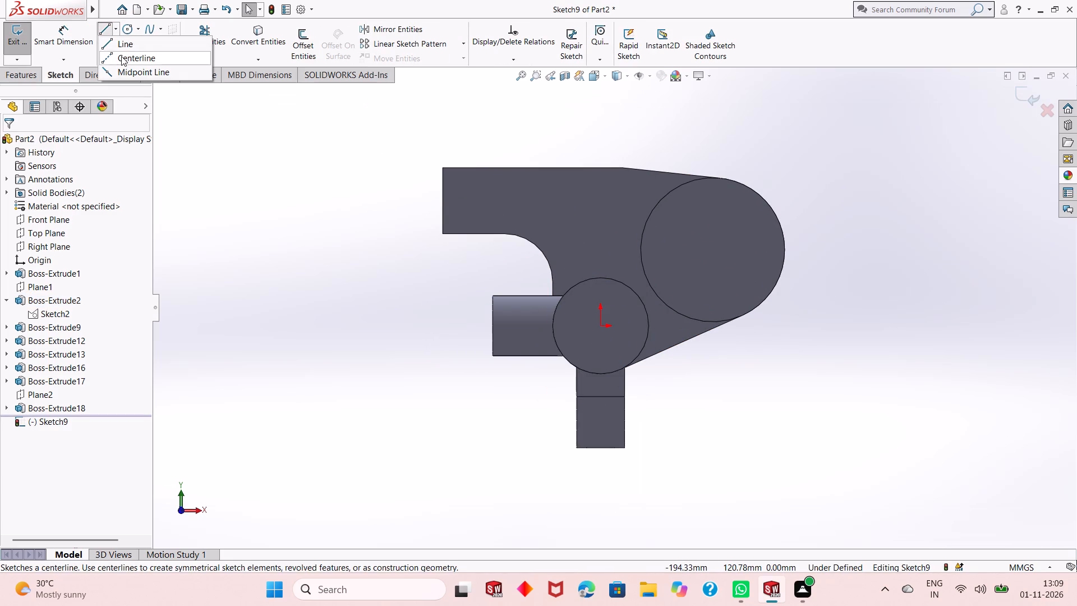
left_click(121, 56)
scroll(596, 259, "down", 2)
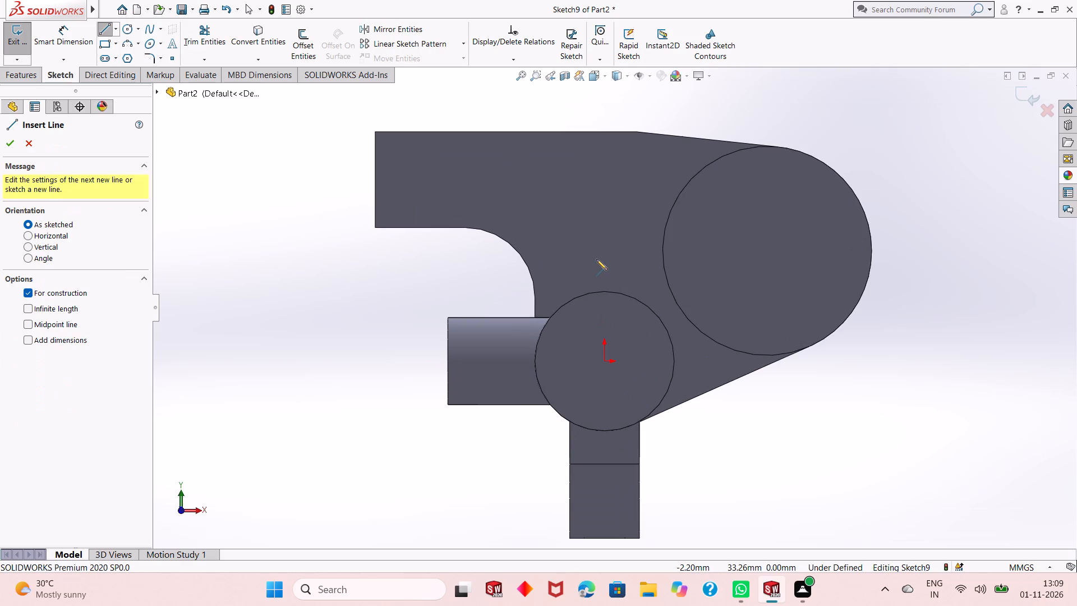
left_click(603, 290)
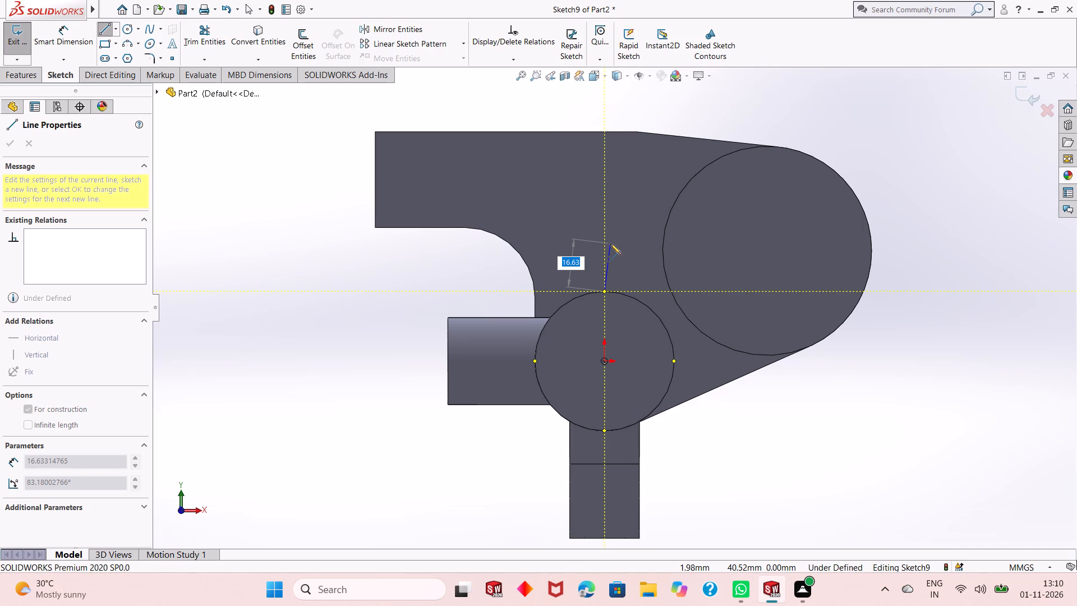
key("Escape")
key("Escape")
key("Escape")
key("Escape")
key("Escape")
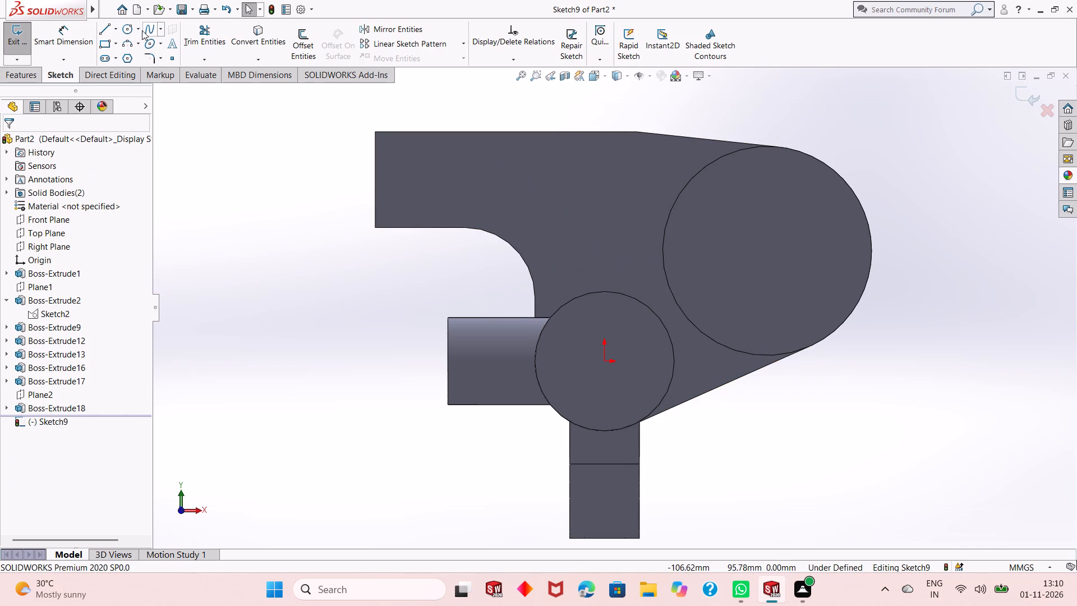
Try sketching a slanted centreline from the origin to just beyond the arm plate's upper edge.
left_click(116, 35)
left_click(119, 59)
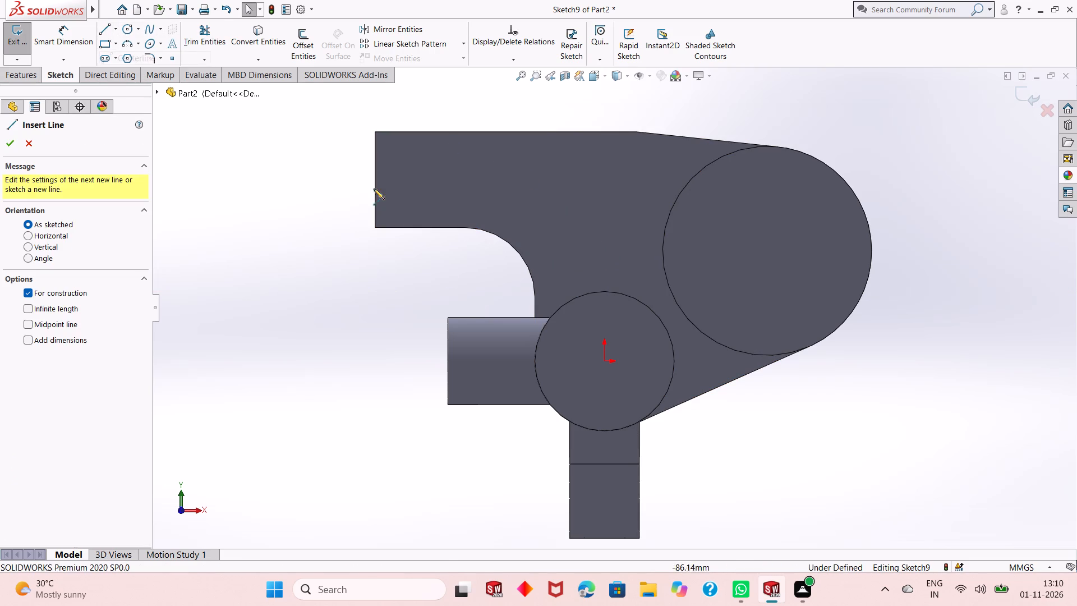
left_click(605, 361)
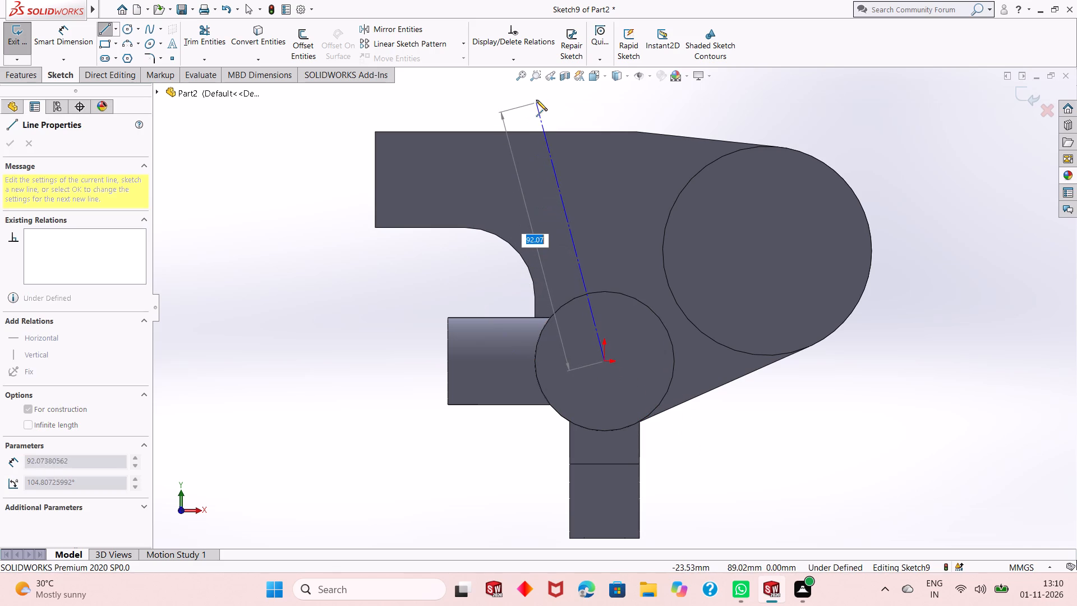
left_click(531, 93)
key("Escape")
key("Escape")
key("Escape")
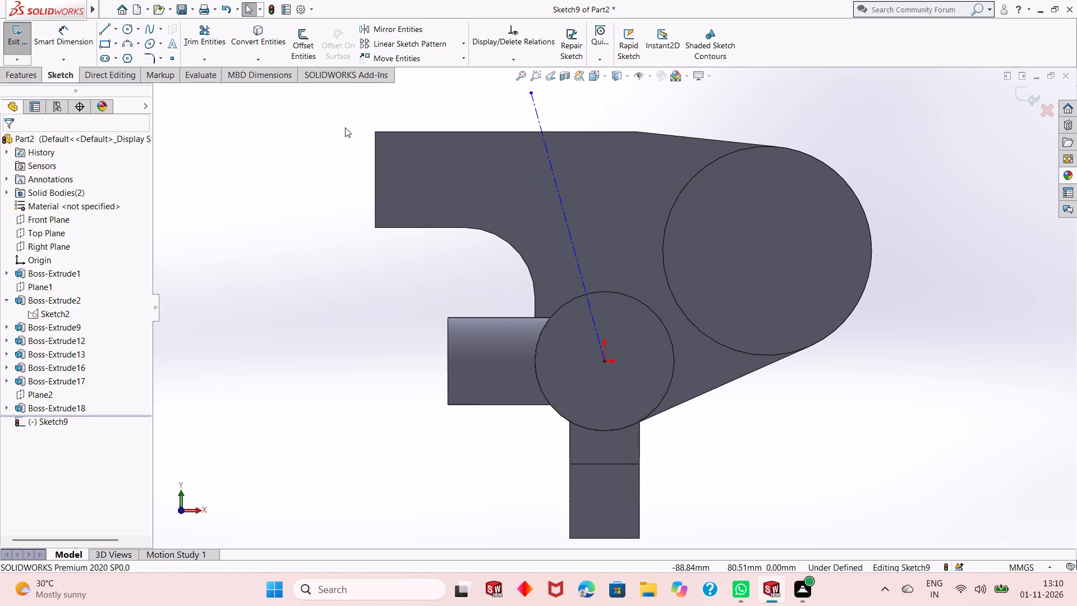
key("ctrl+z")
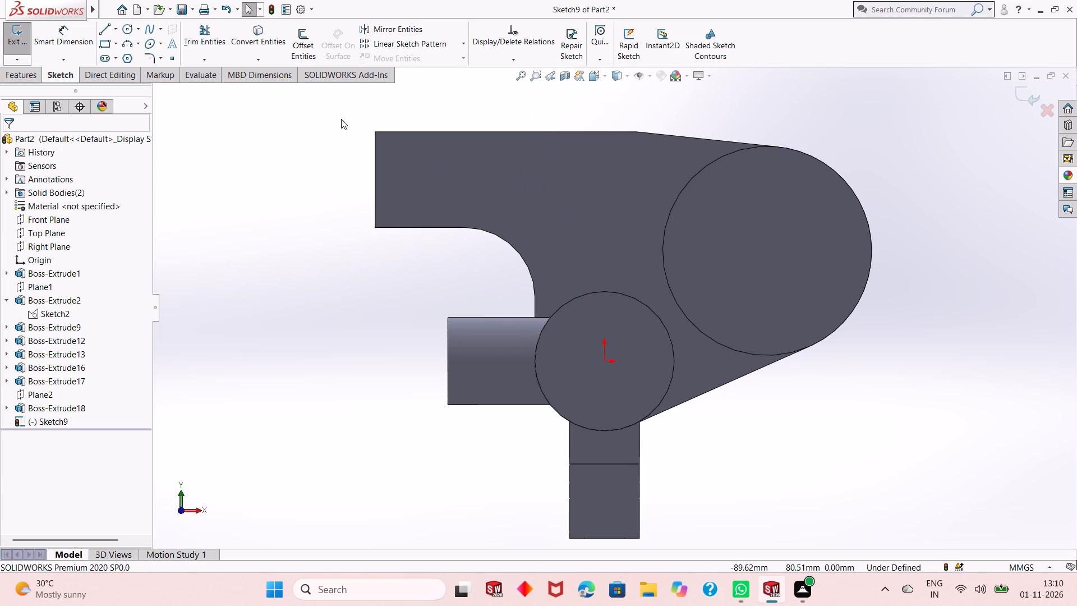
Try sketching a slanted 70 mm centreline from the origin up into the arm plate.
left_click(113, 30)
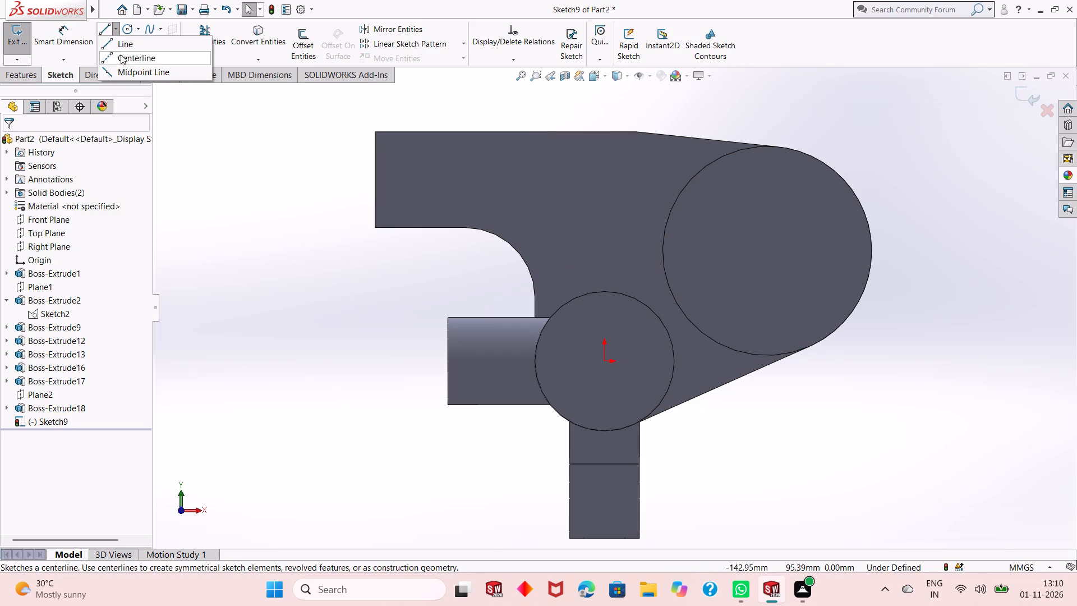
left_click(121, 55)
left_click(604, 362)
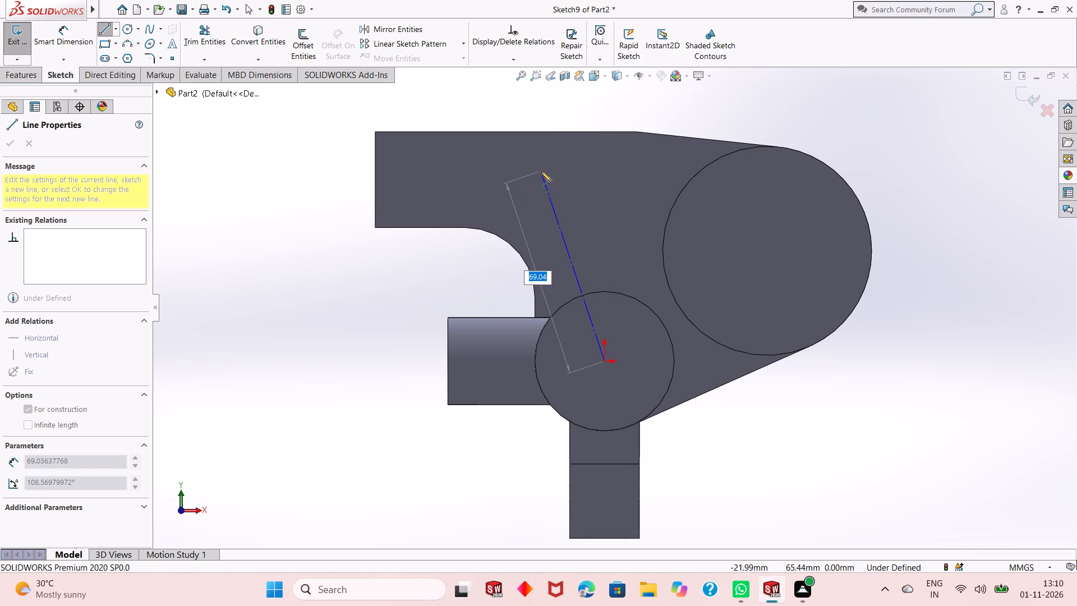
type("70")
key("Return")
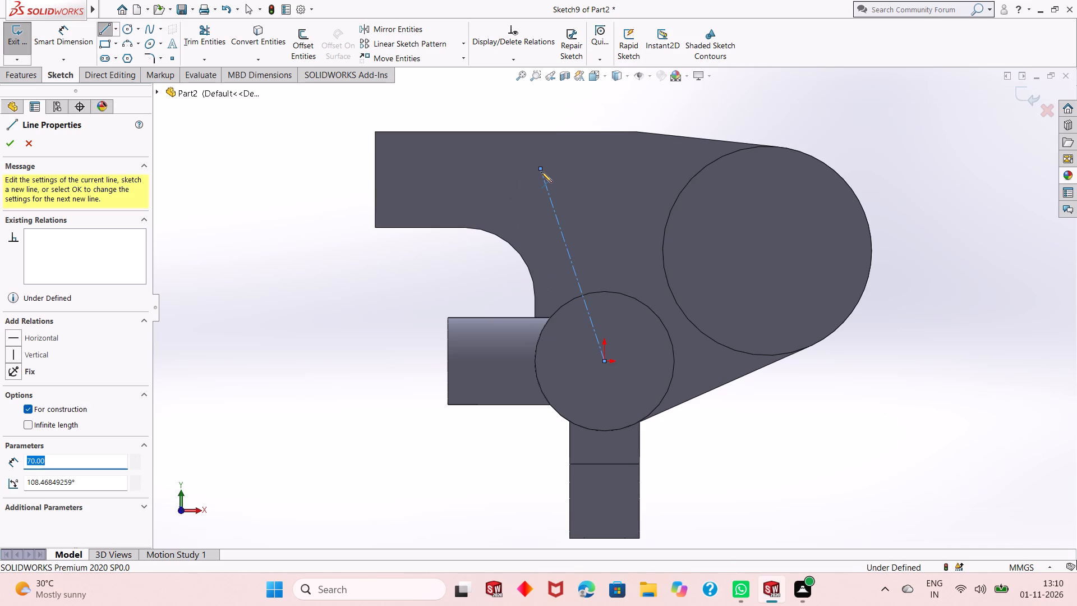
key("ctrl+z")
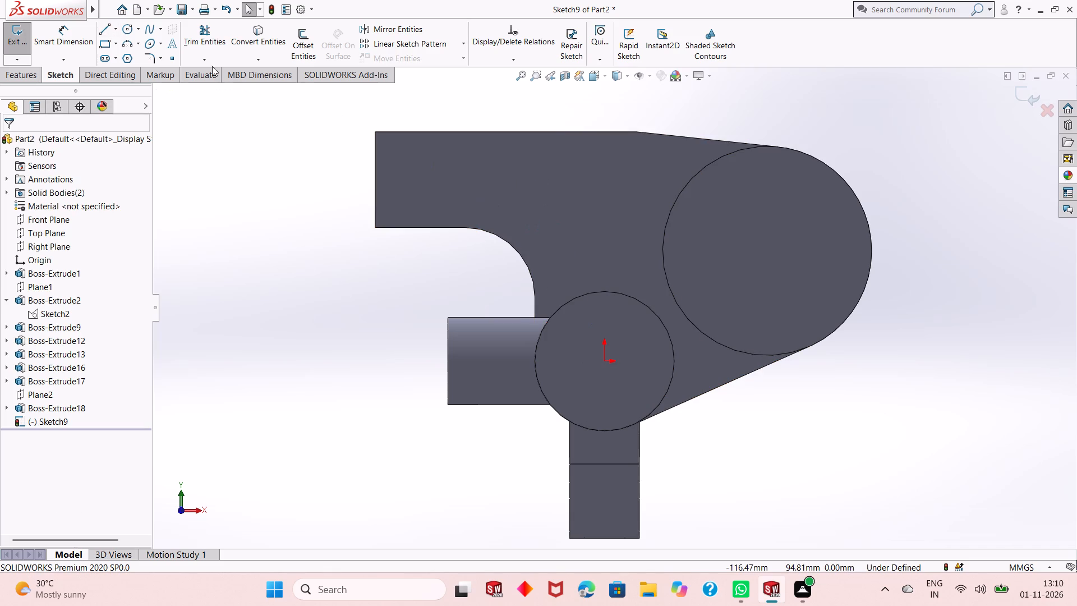
Sketch a 65 mm centreline from the origin, slanting up into the arm plate at about 109°.
left_click(116, 25)
left_click(135, 57)
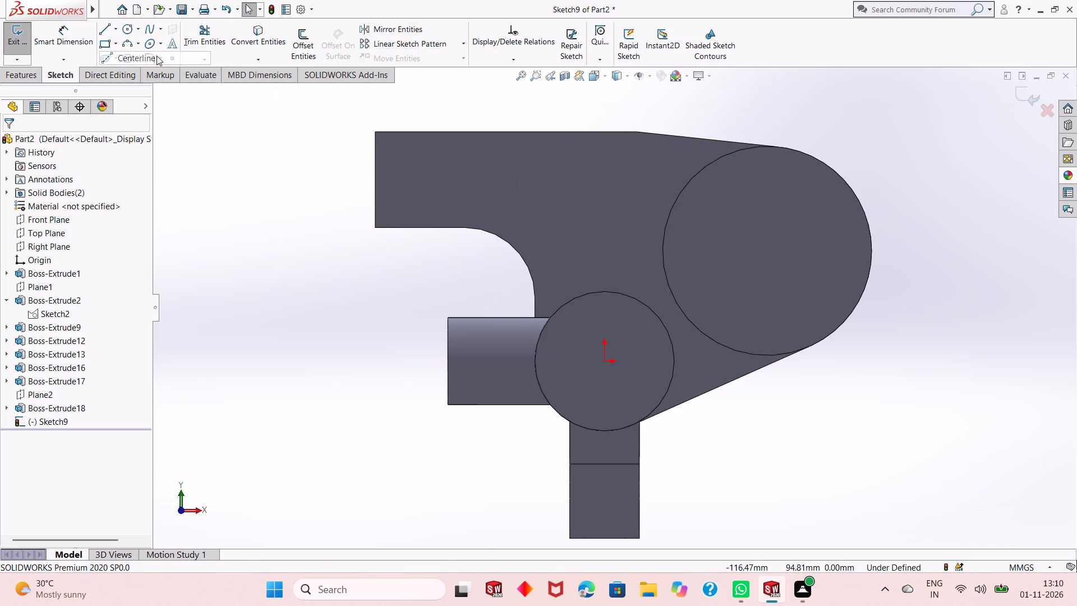
left_click(604, 362)
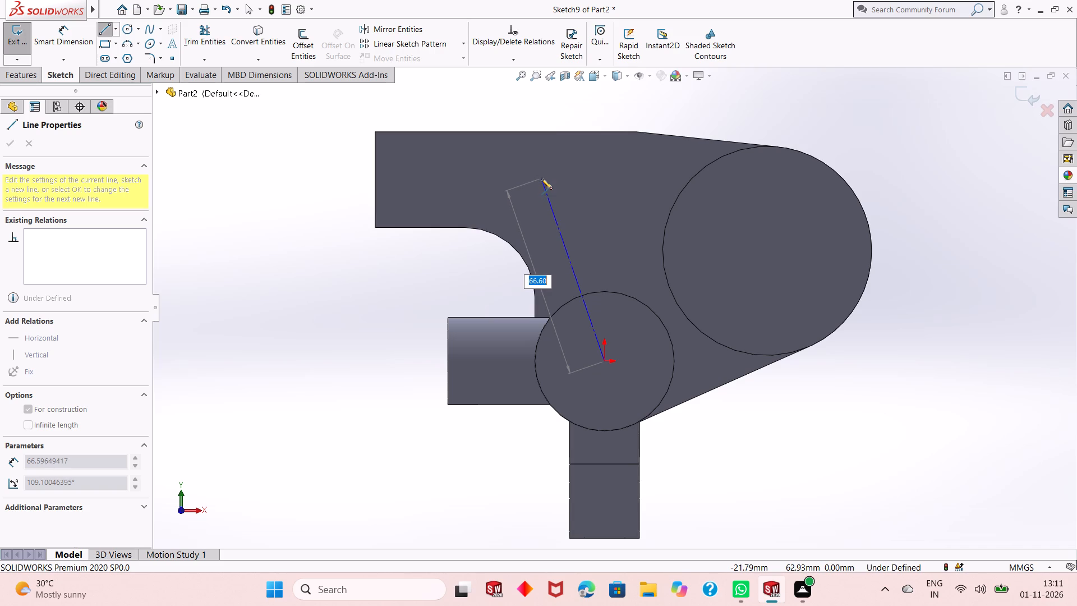
type("65")
key("Return")
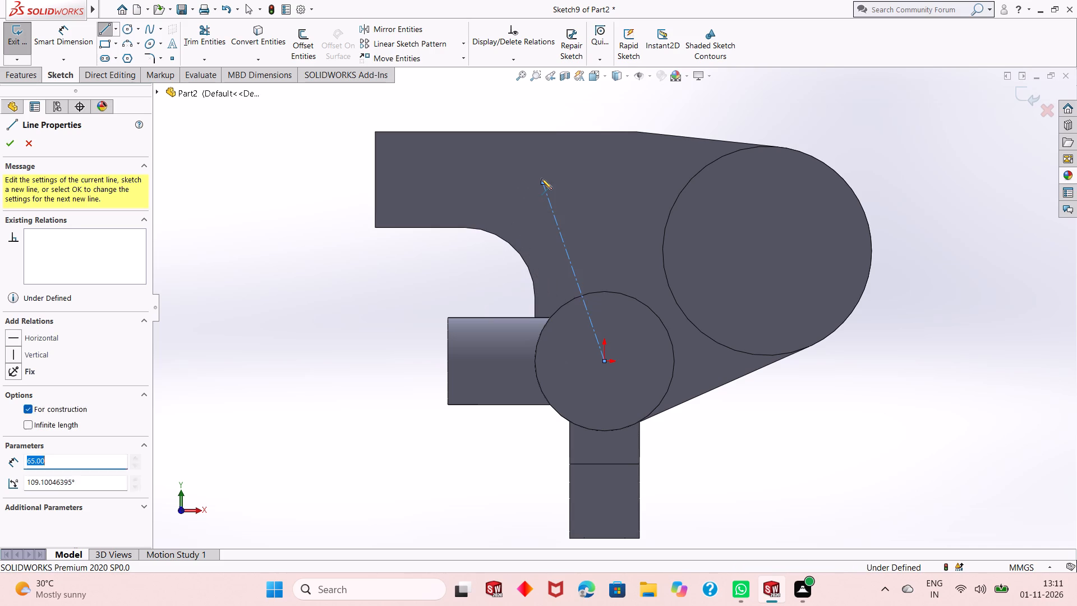
key("Return")
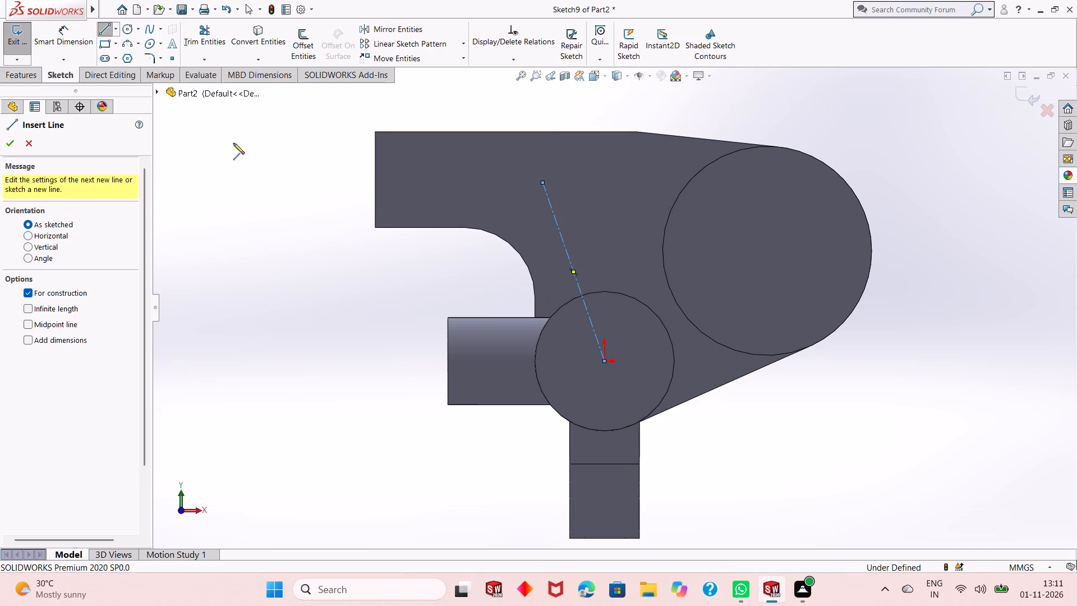
left_click(9, 149)
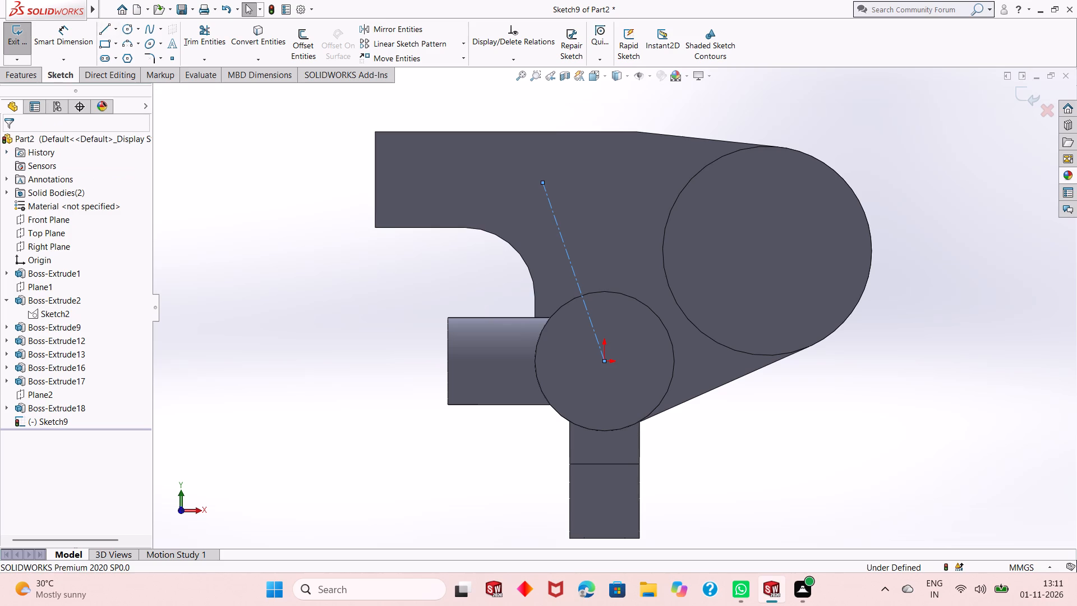
Dimension the centreline's angle from the vertical through the origin as 10°.
left_click(70, 26)
left_click(566, 255)
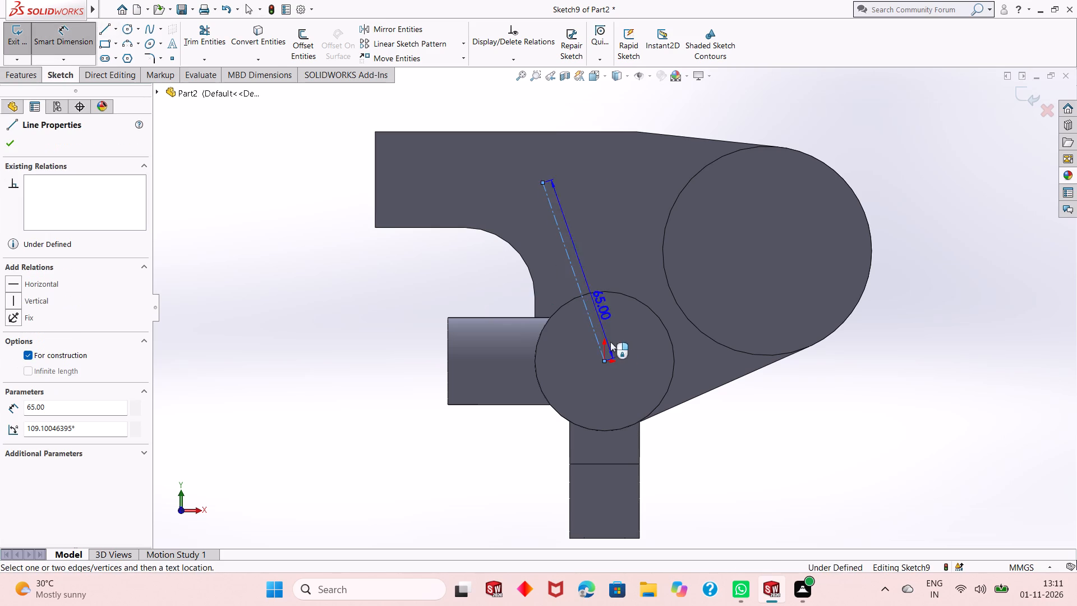
left_click(606, 363)
left_click(608, 327)
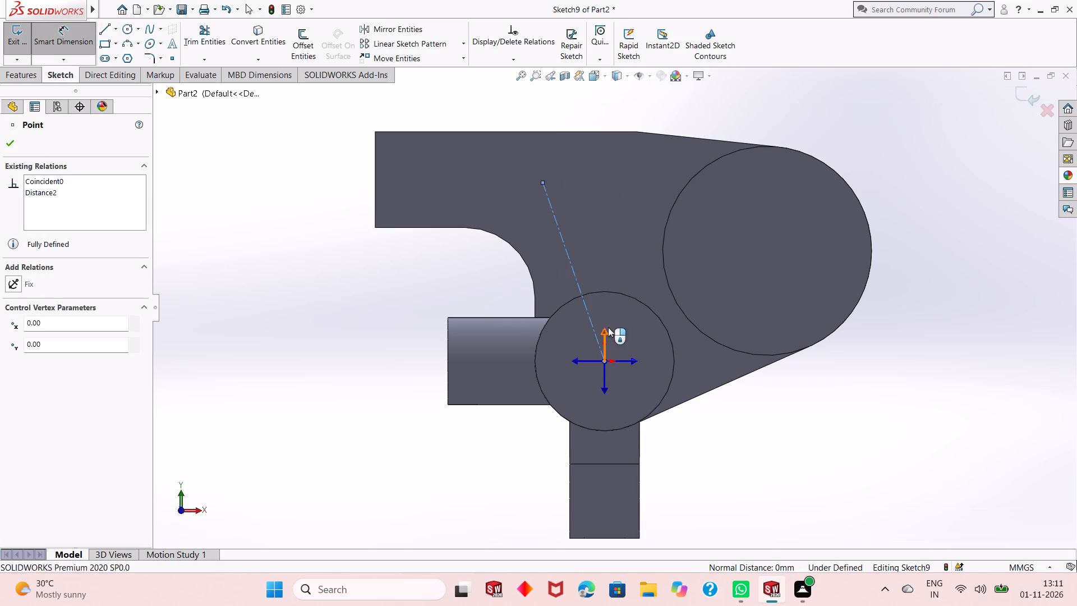
left_click(586, 185)
type("10")
key("Return")
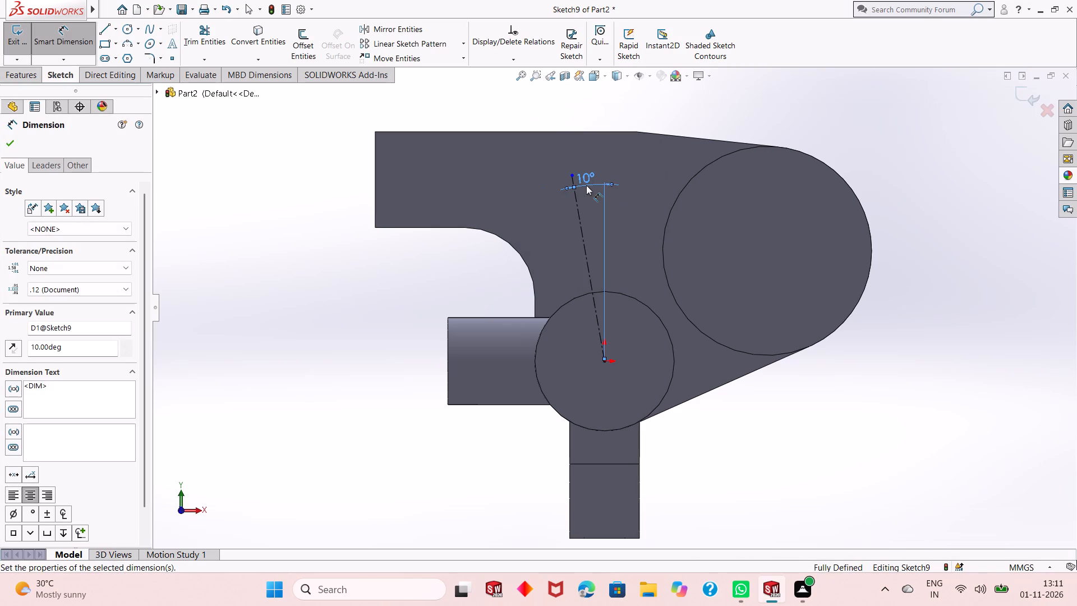
scroll(585, 226, "up", 1)
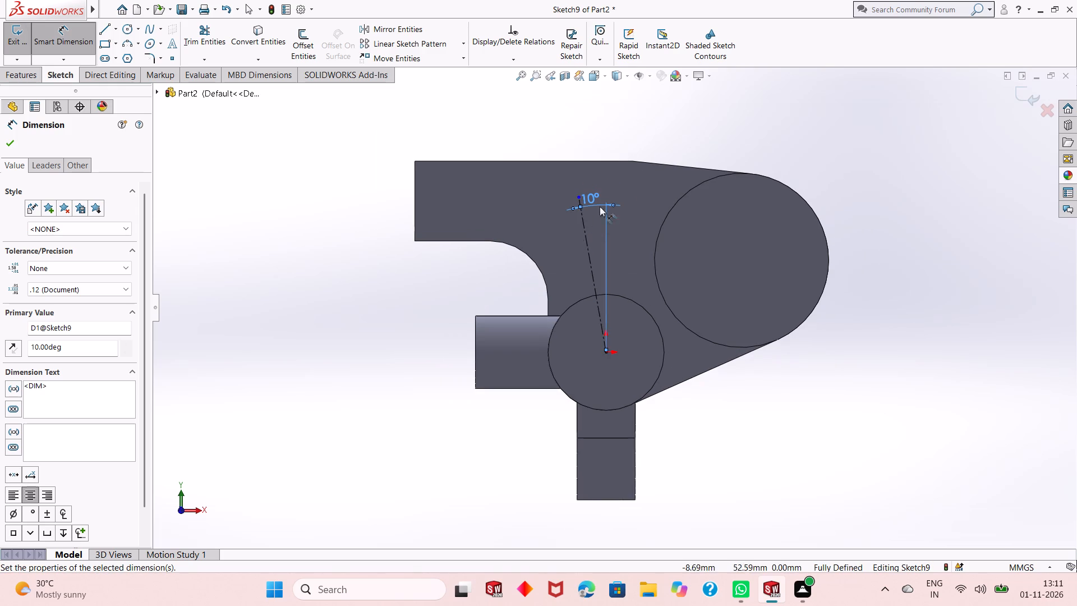
right_click(802, 137)
left_click(831, 175)
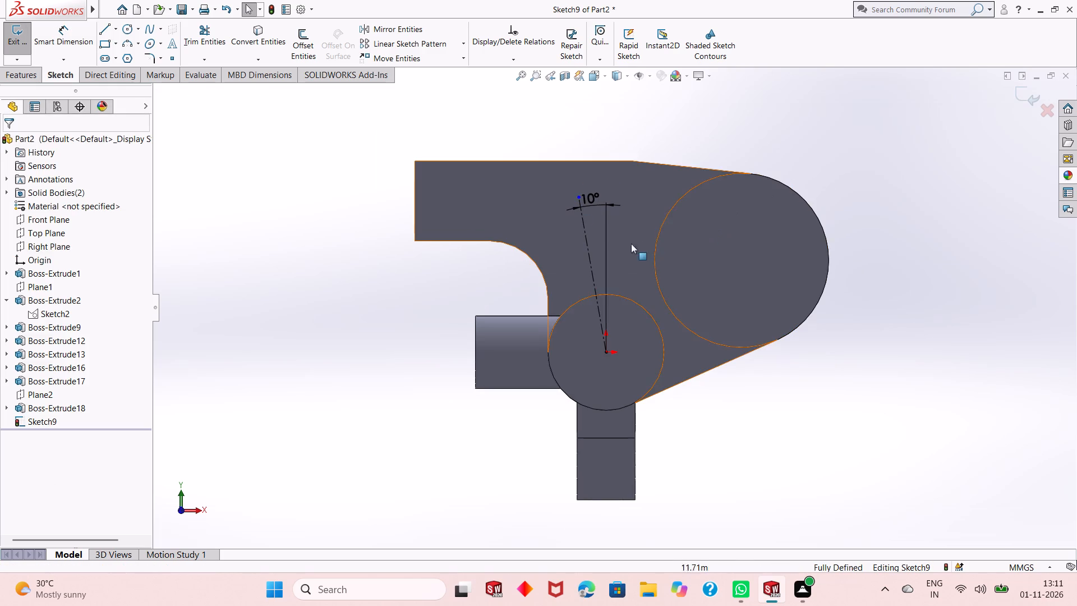
Offset the slanted centreline 7 mm bi-directionally to create a parallel line on each side.
left_click(298, 40)
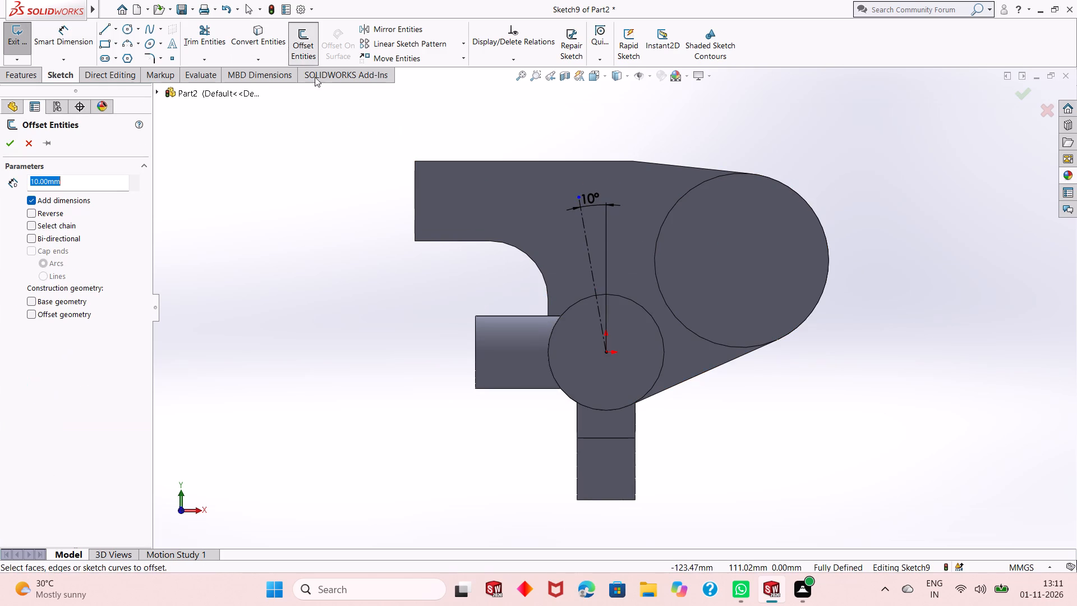
scroll(573, 262, "down", 2)
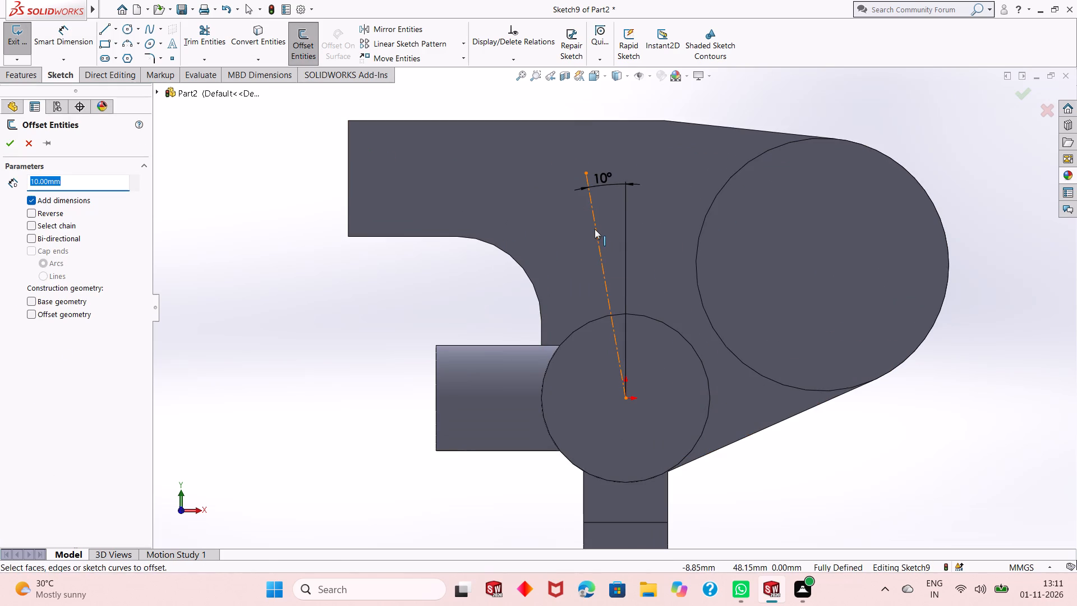
left_click(595, 229)
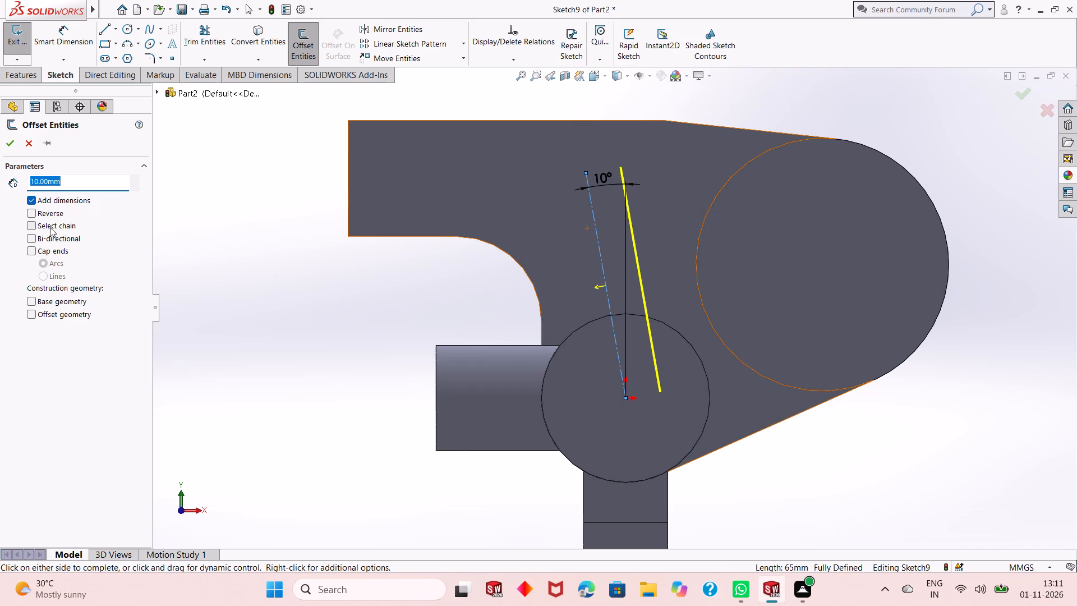
left_click(53, 233)
left_click(71, 173)
double_click(68, 185)
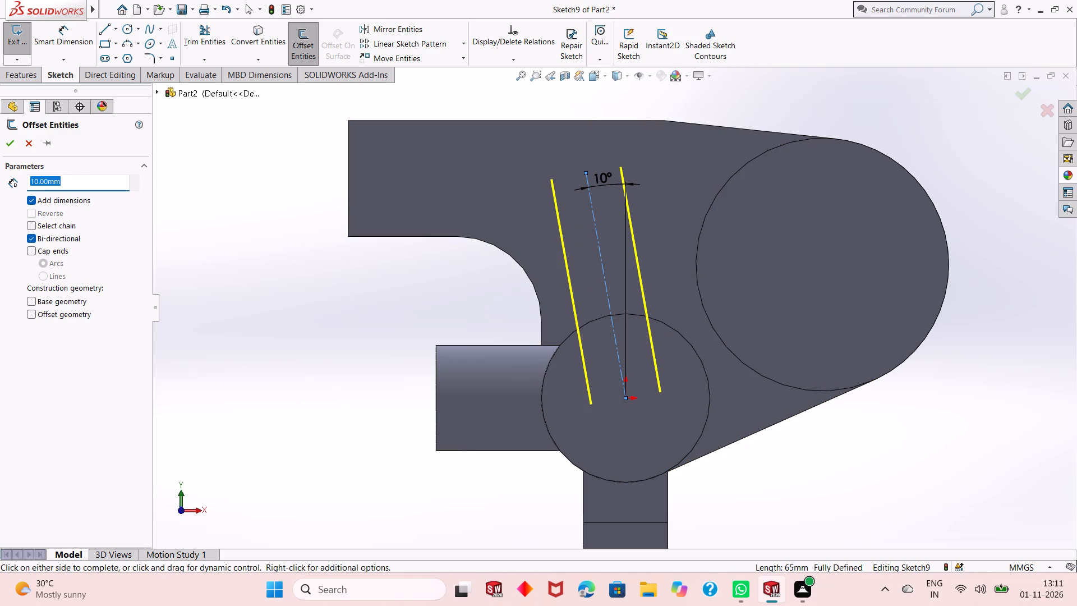
key("7")
key("Return")
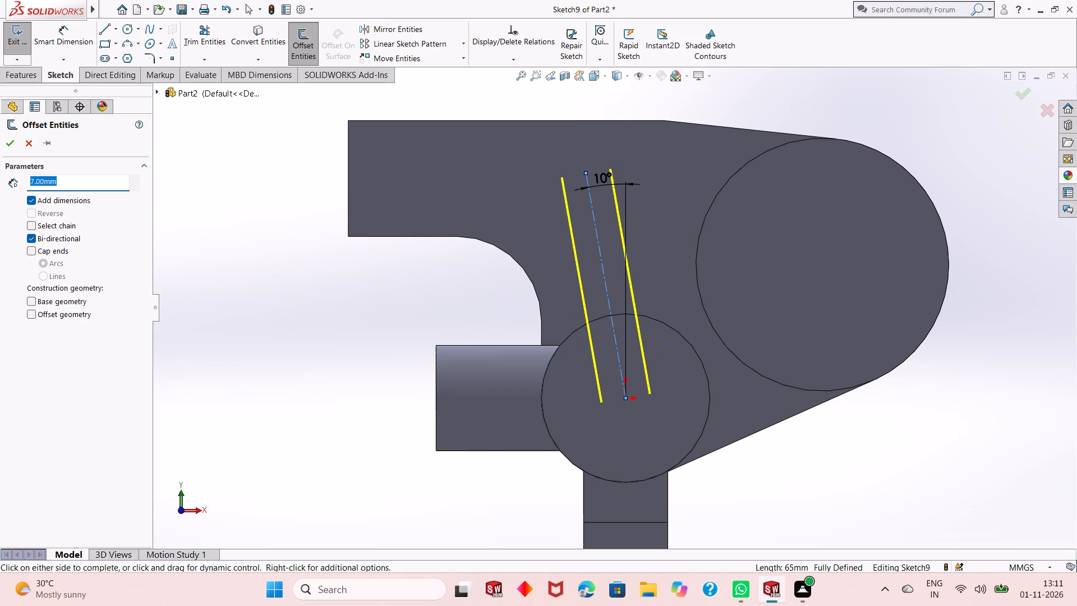
left_click(6, 145)
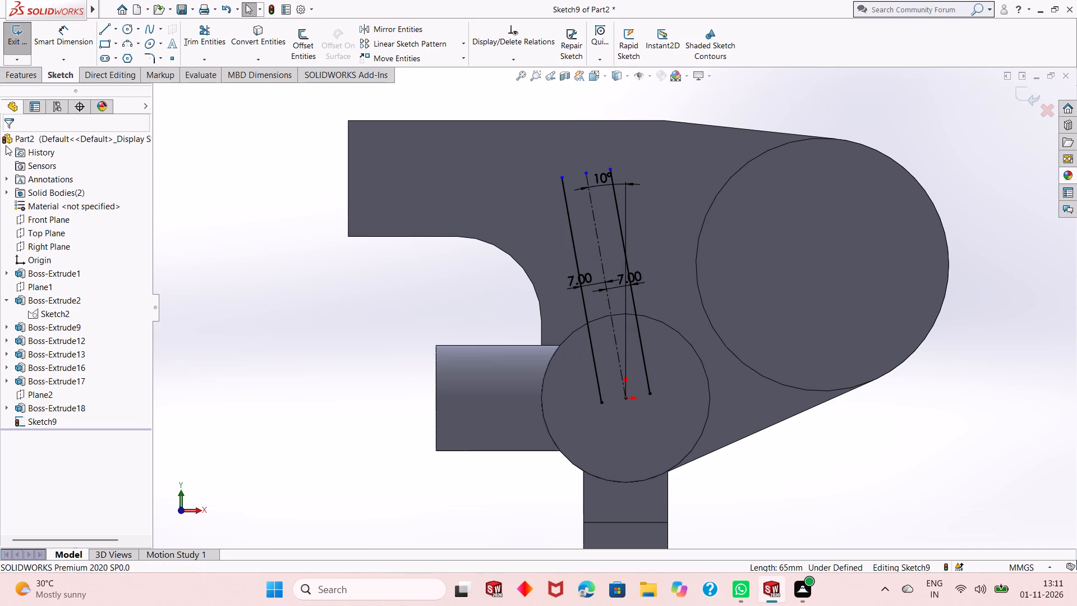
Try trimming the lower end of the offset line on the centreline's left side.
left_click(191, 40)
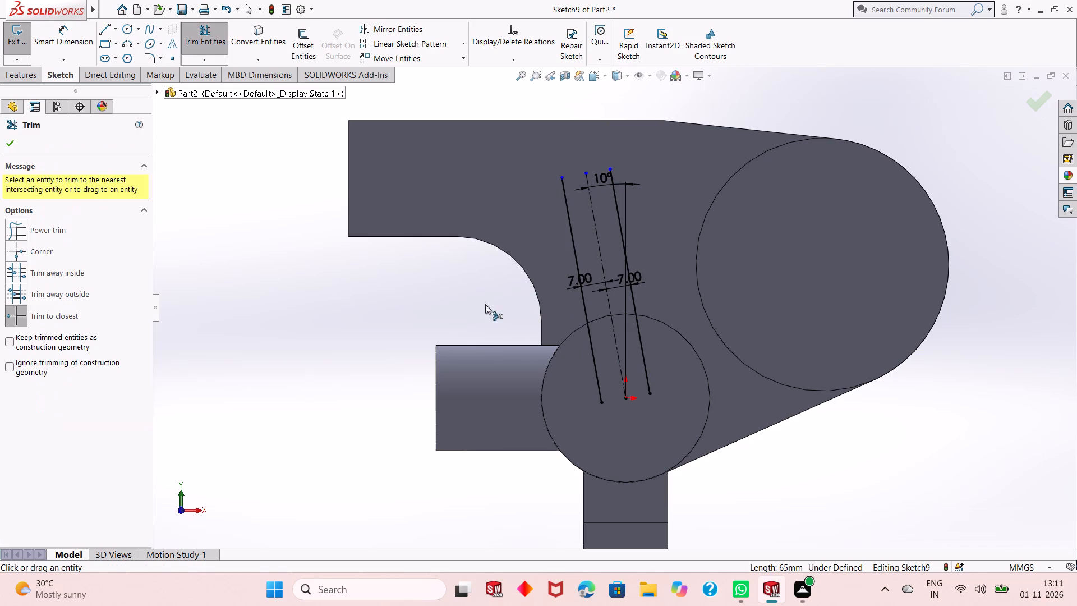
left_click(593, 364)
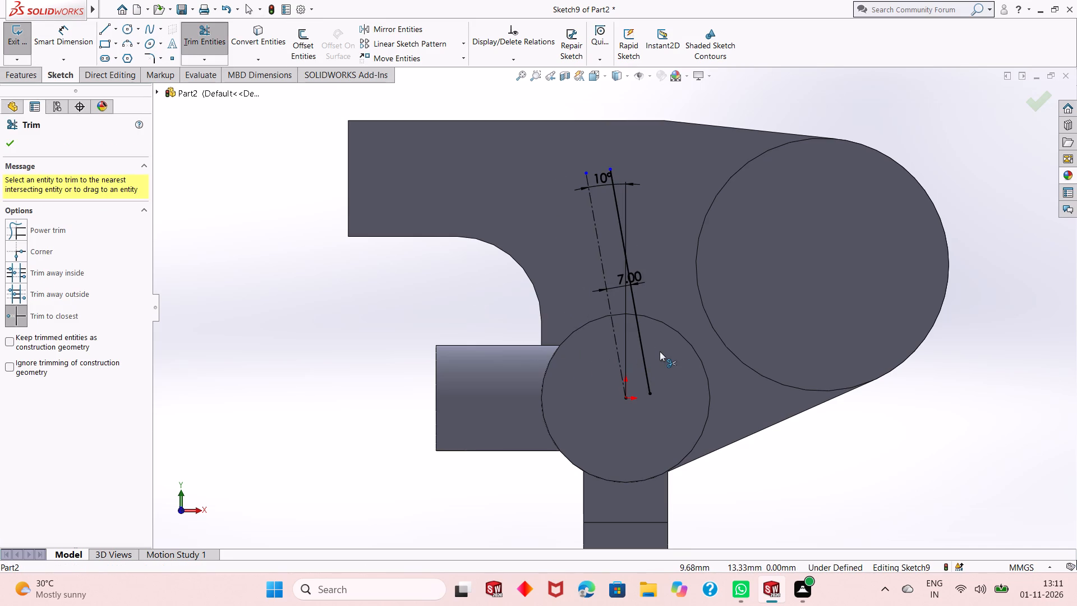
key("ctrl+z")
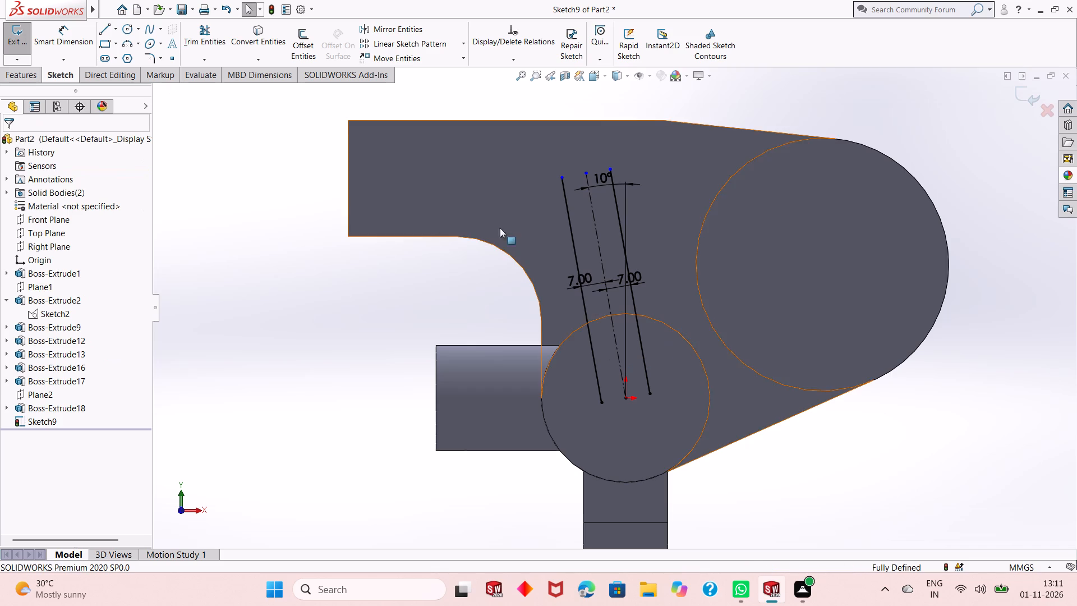
Sketch a circle of 24 mm radius centred on the origin, over the round boss's edge.
left_click(124, 27)
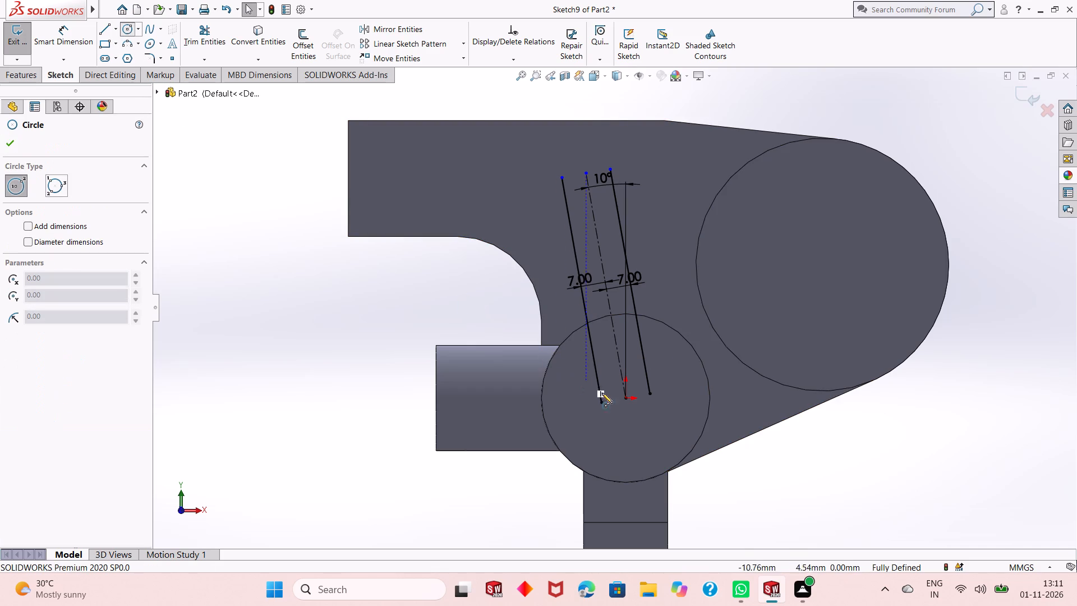
left_click(626, 401)
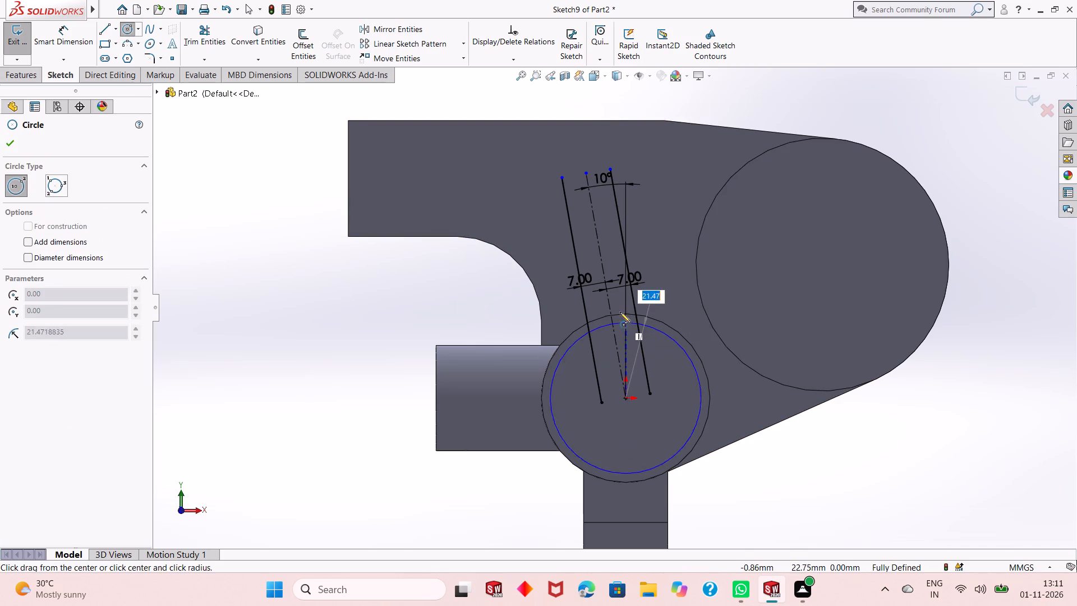
left_click(619, 315)
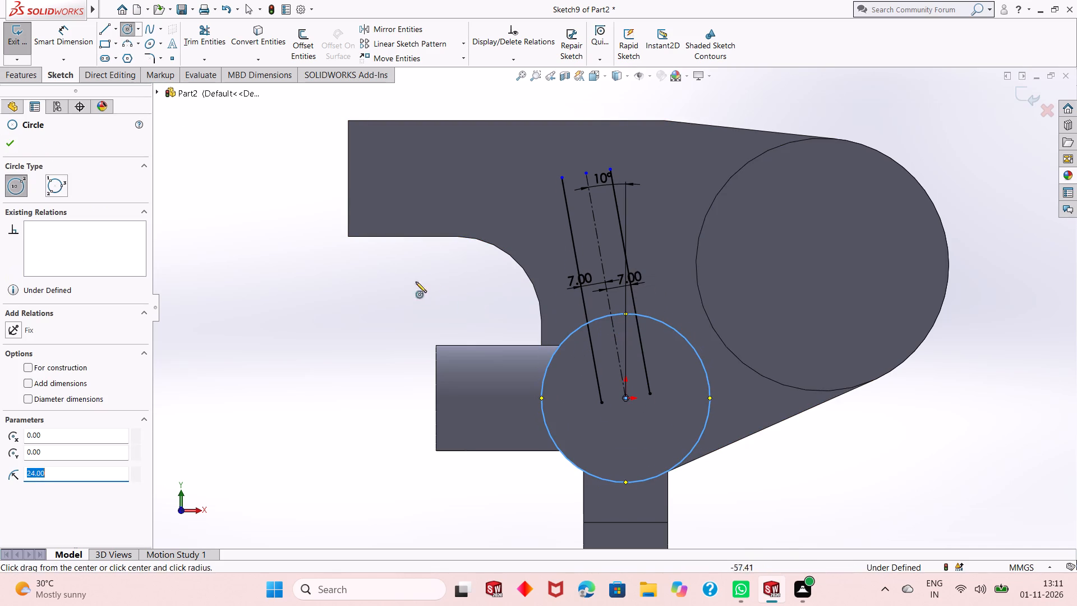
right_click(321, 279)
left_click(333, 284)
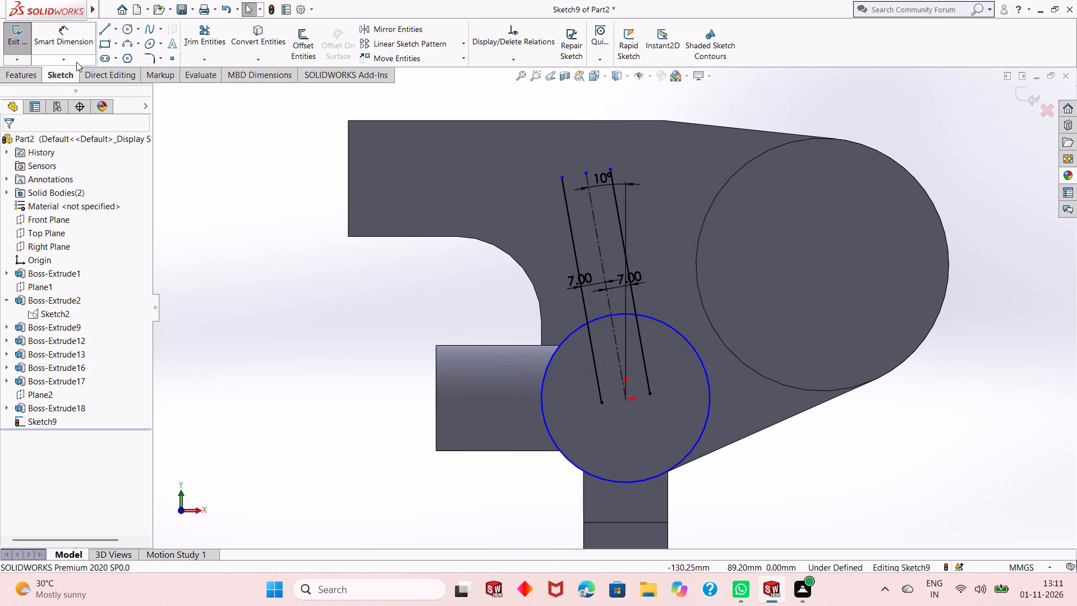
Dimension the circle's diameter as 48 mm.
left_click(59, 43)
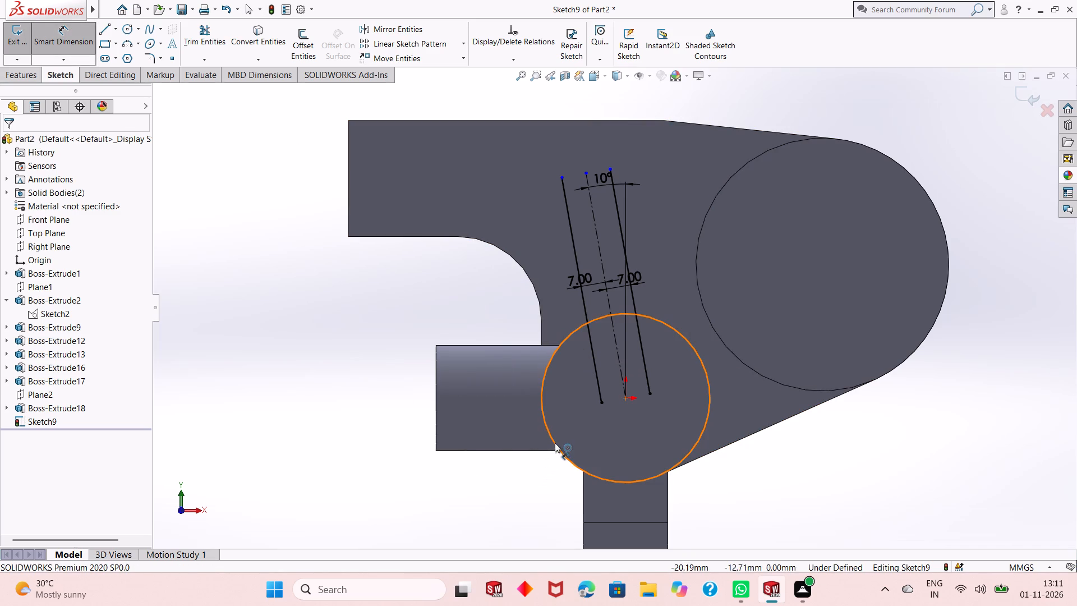
left_click(555, 443)
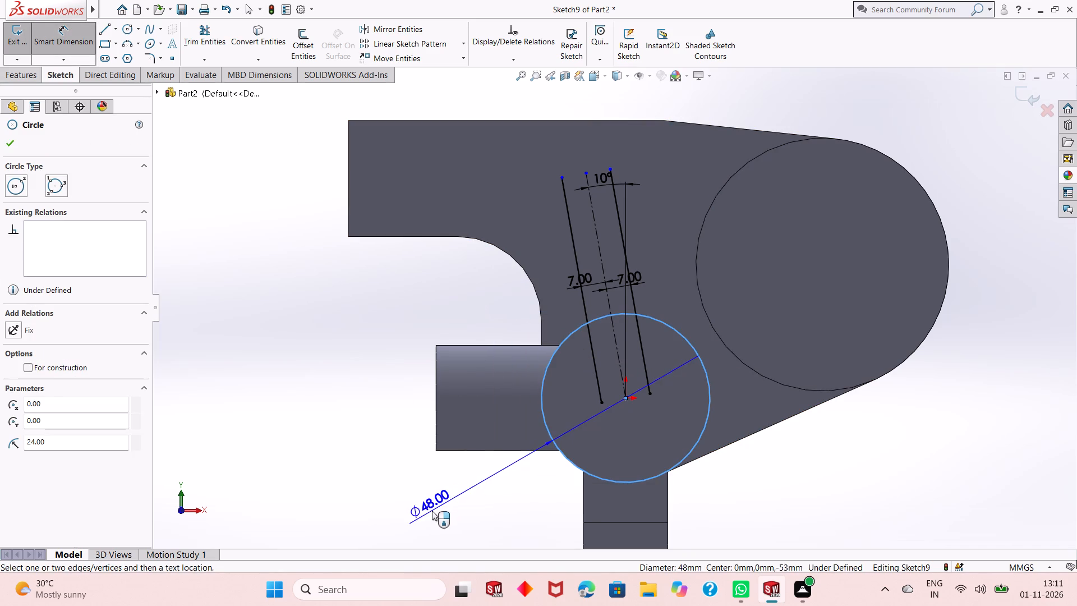
left_click(432, 511)
key("Return")
right_click(317, 305)
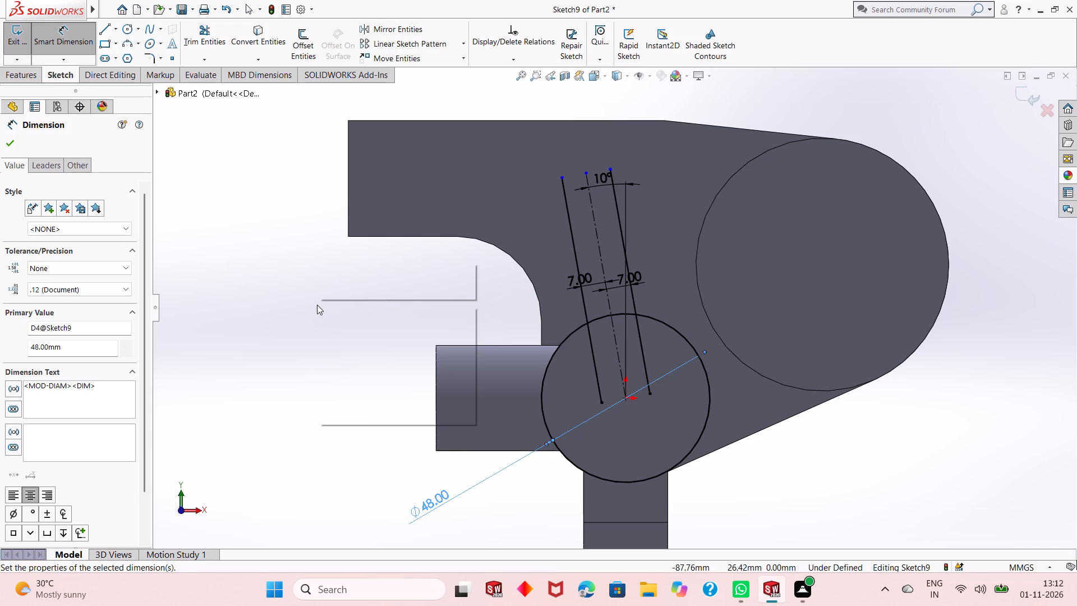
left_click(335, 338)
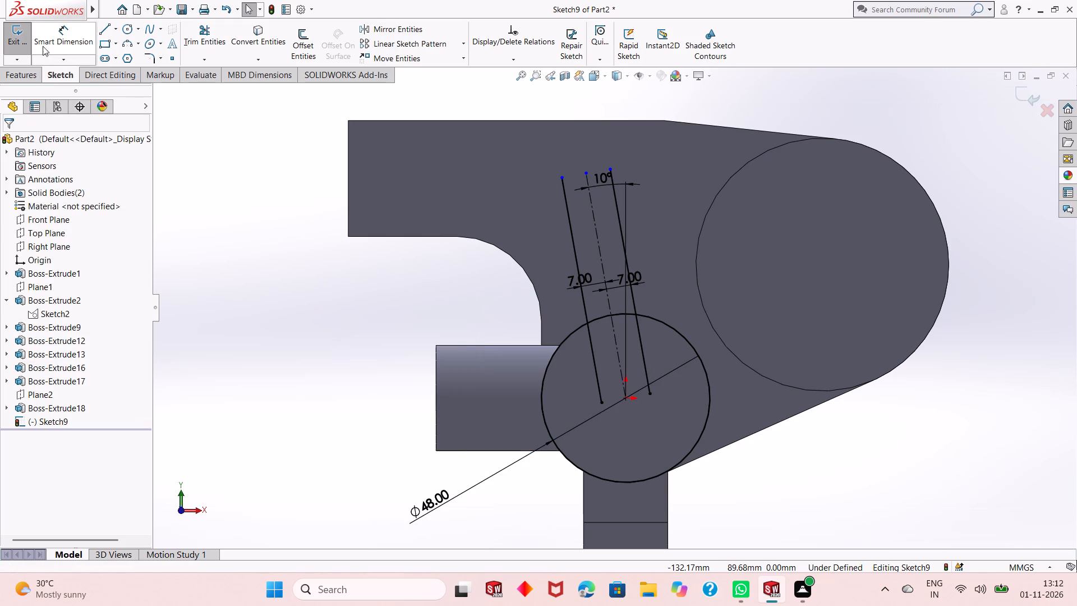
Trim both offset lines inside the circle and the circle itself, keeping only the short arc between the two lines.
left_click(201, 43)
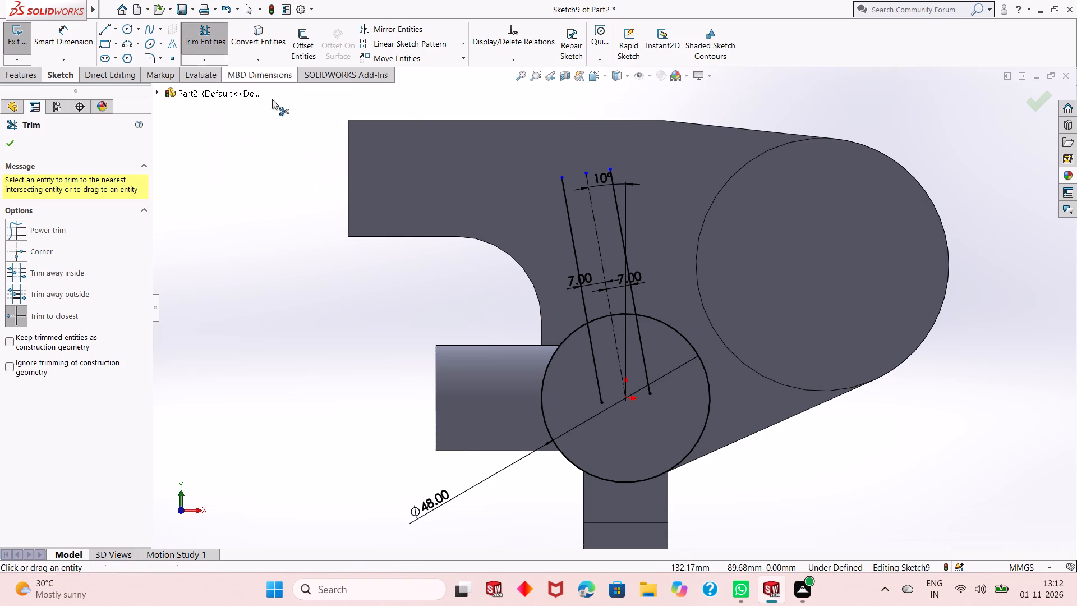
left_click(590, 336)
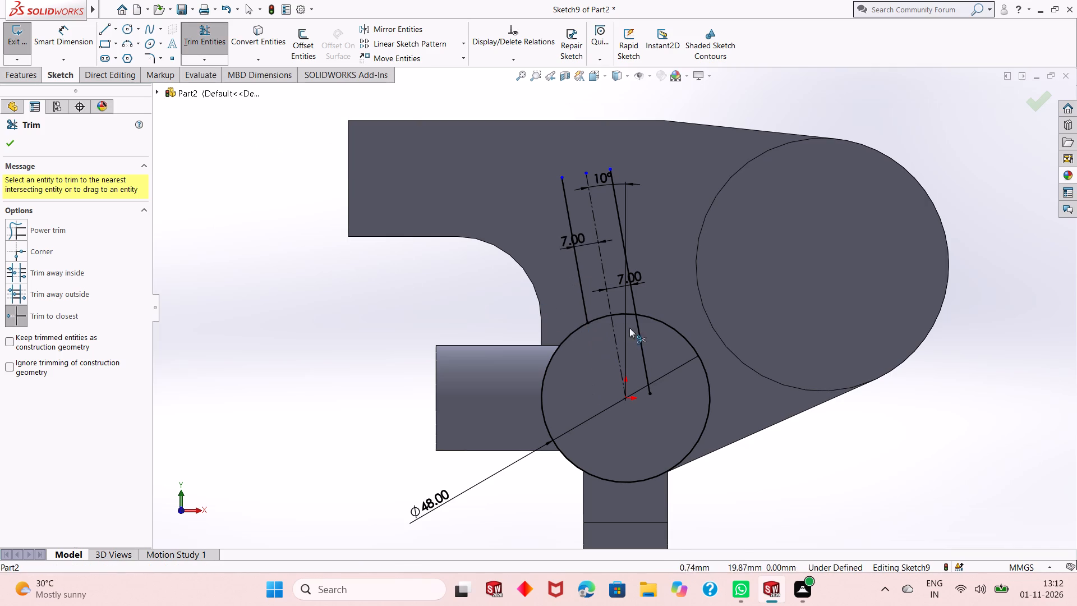
left_click(640, 329)
left_click(656, 322)
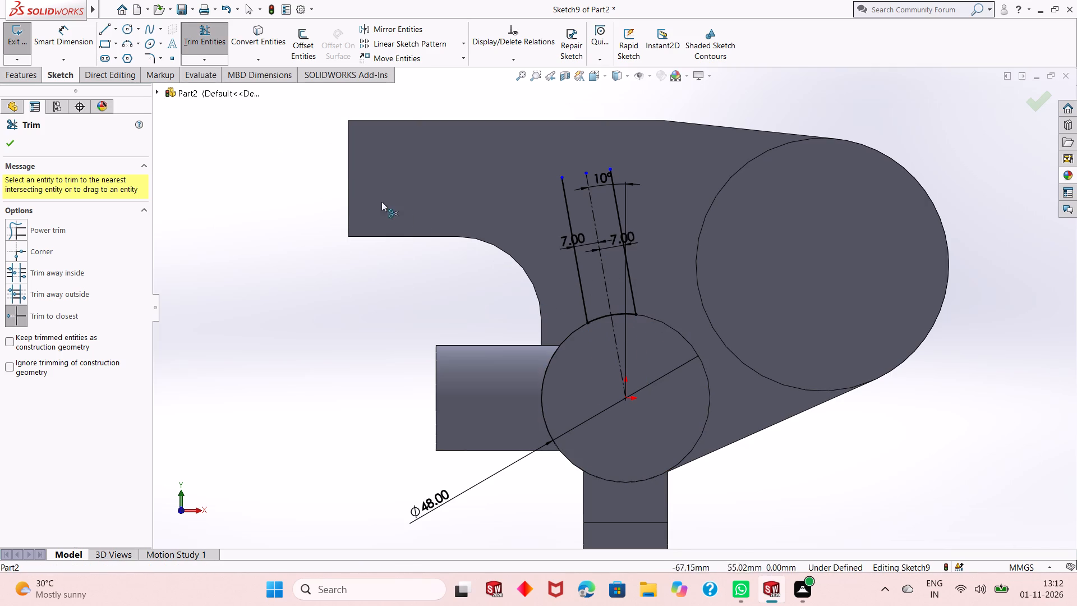
right_click(293, 170)
left_click(310, 184)
right_click(298, 174)
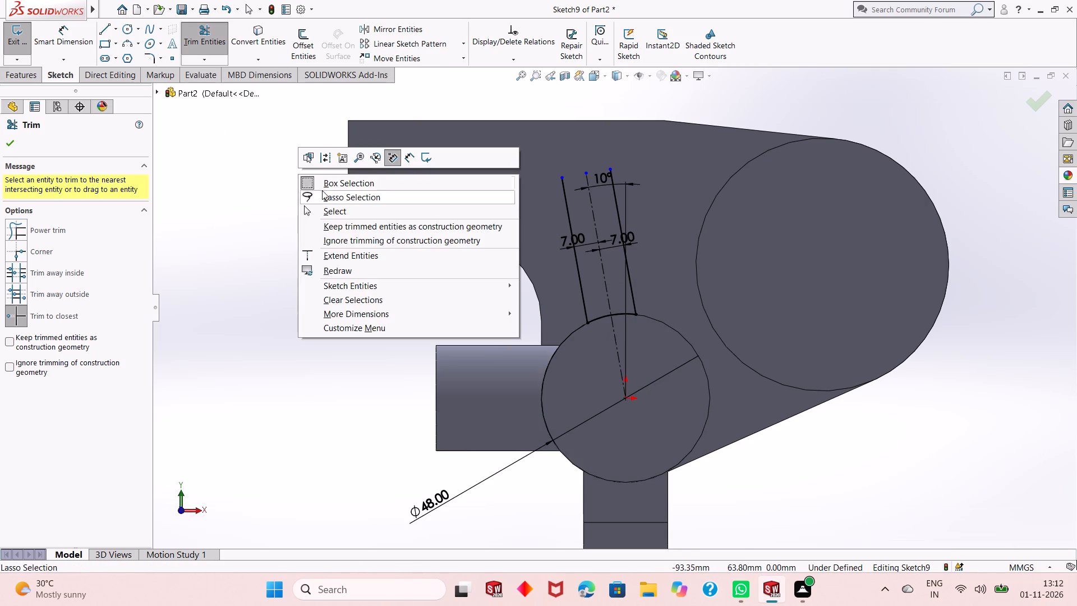
left_click(322, 191)
right_click(310, 180)
left_click(329, 195)
right_click(291, 183)
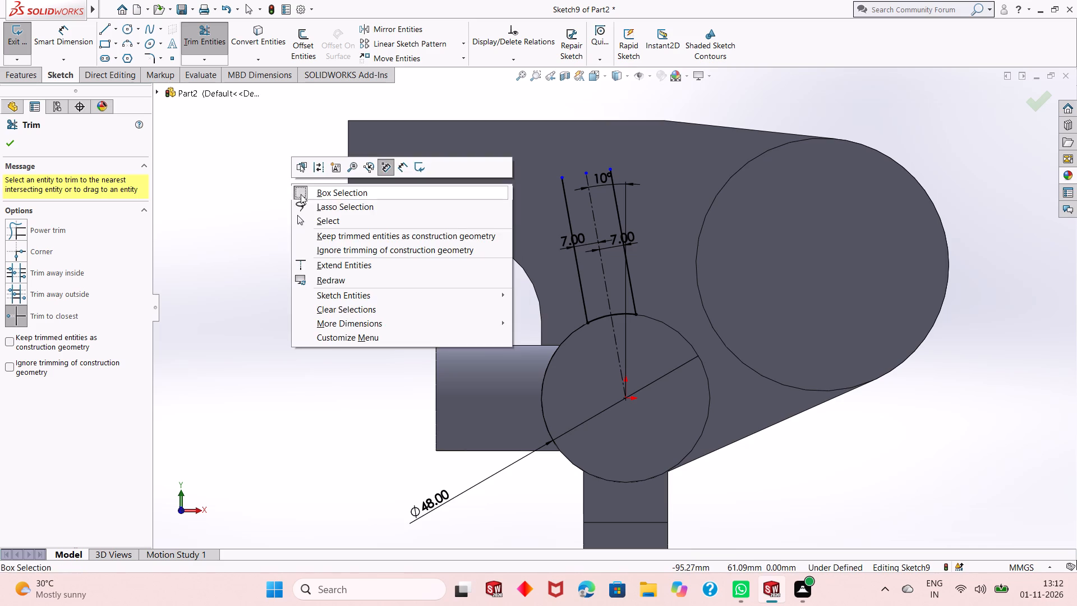
left_click(316, 206)
right_click(283, 176)
left_click(332, 217)
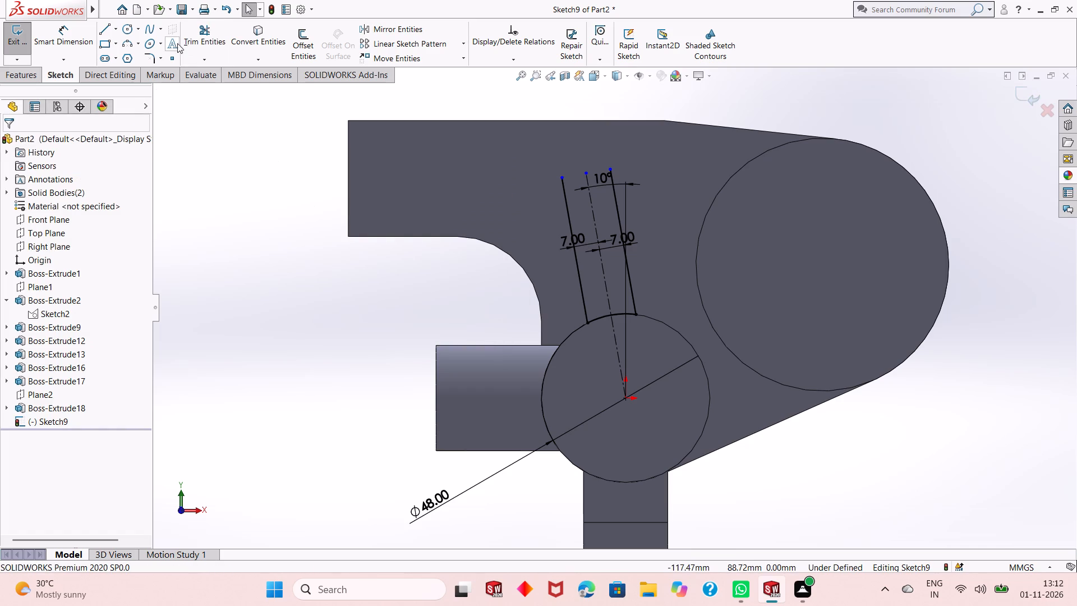
Sketch a 14 mm line joining the upper ends of the two offset lines.
left_click(108, 31)
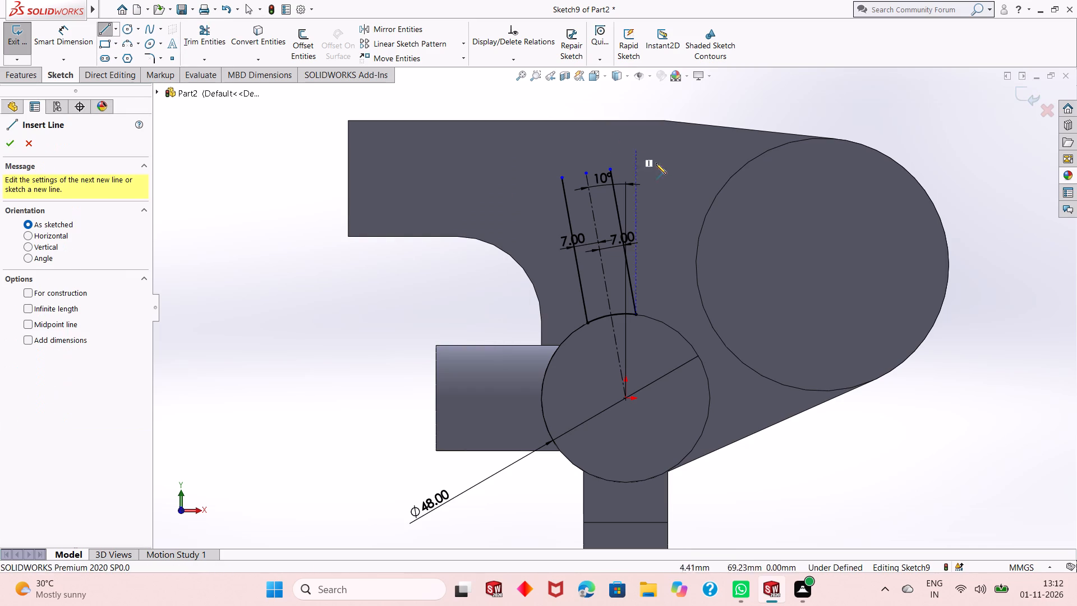
scroll(606, 162, "down", 8)
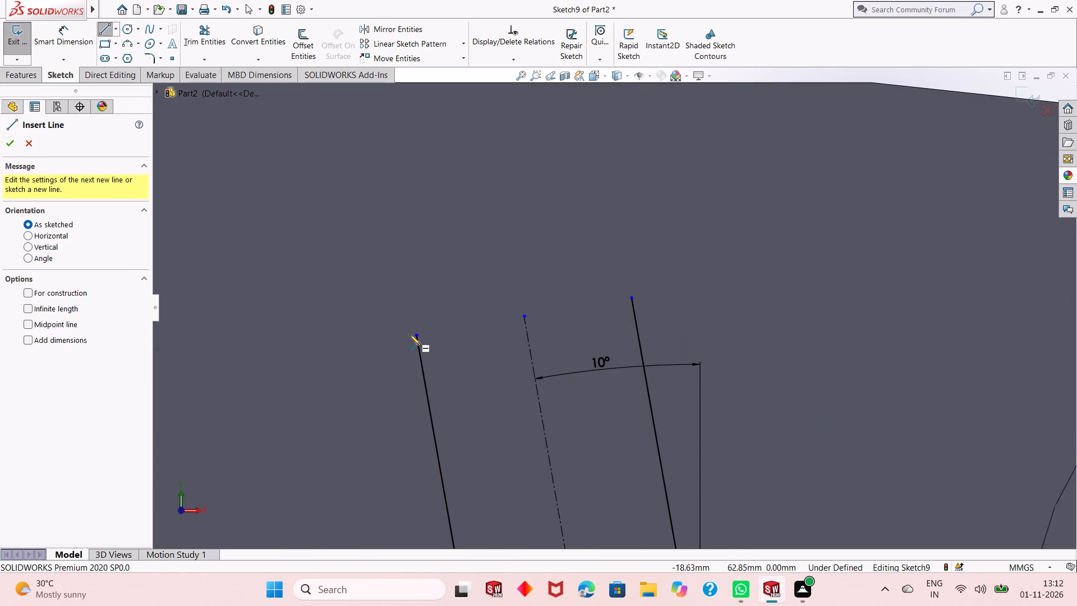
left_click(416, 335)
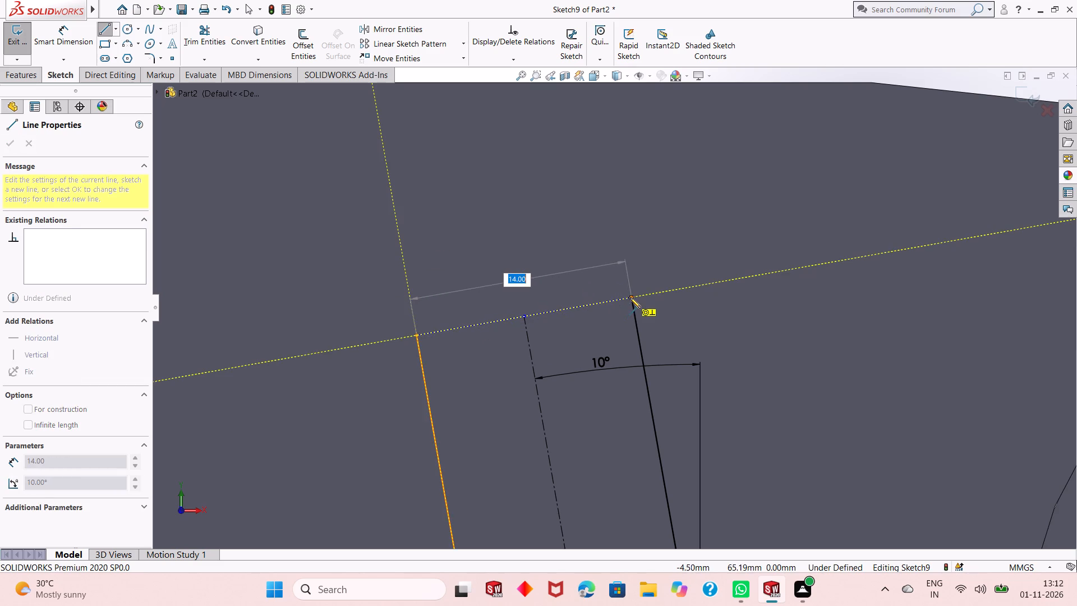
left_click(630, 297)
right_click(646, 243)
left_click(665, 247)
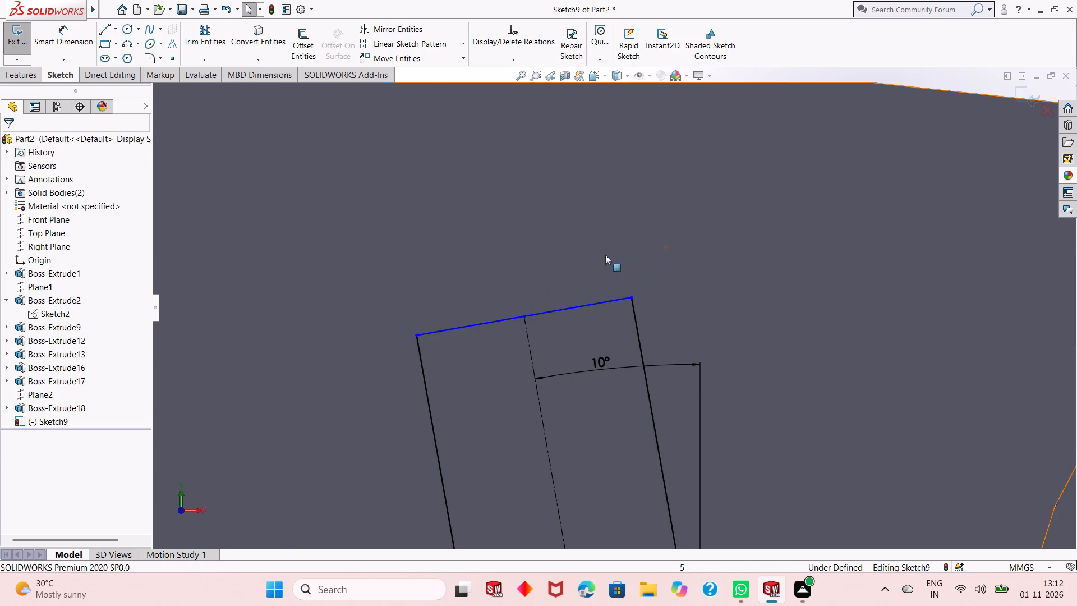
Add a Fix relation to the profile's left offset line.
scroll(573, 256, "up", 2)
left_click(477, 326)
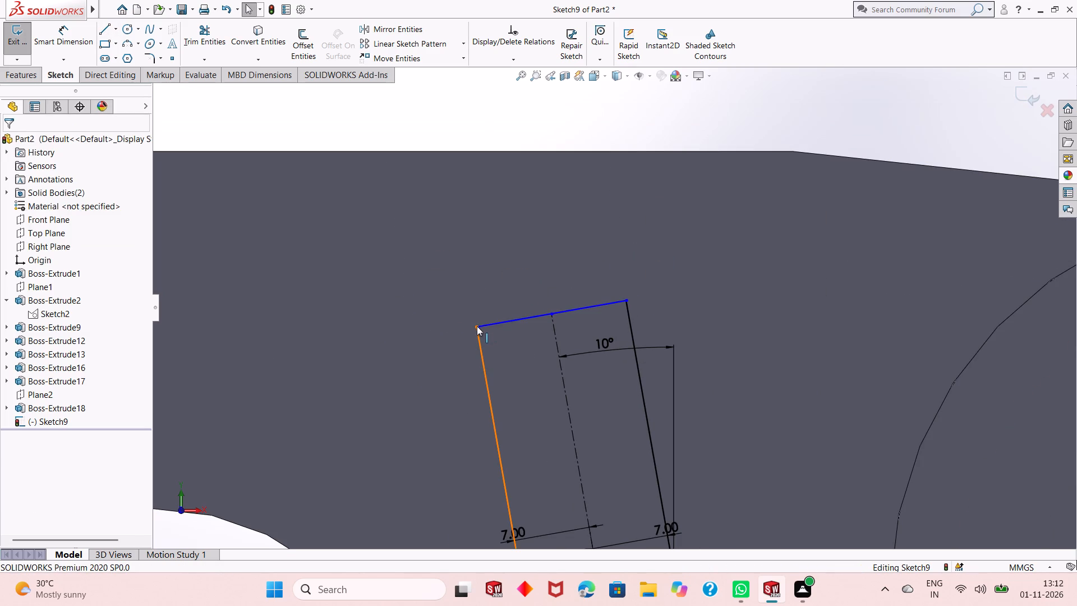
left_click(549, 277)
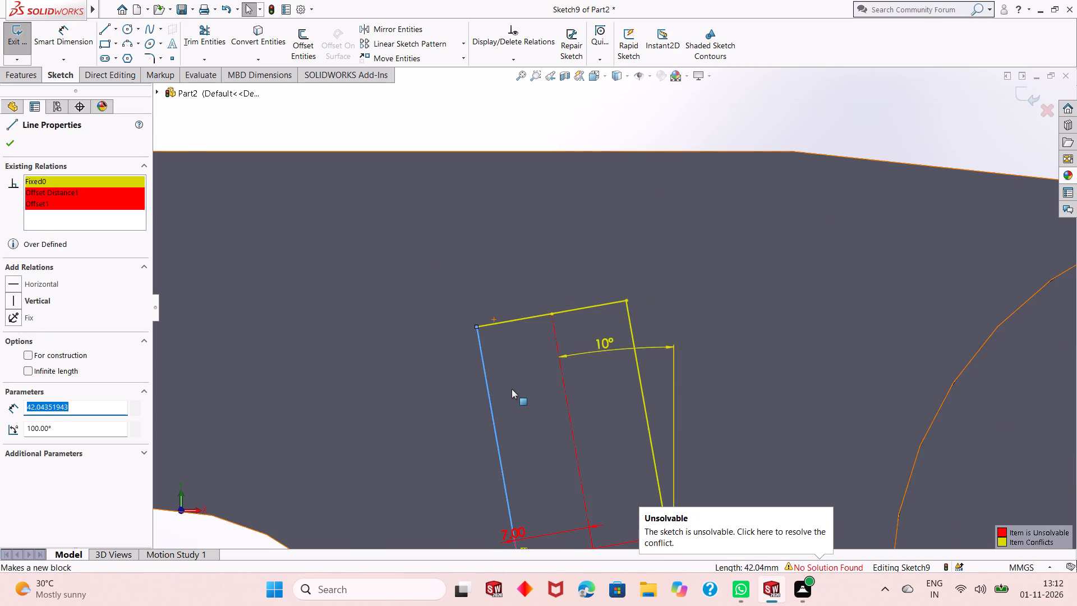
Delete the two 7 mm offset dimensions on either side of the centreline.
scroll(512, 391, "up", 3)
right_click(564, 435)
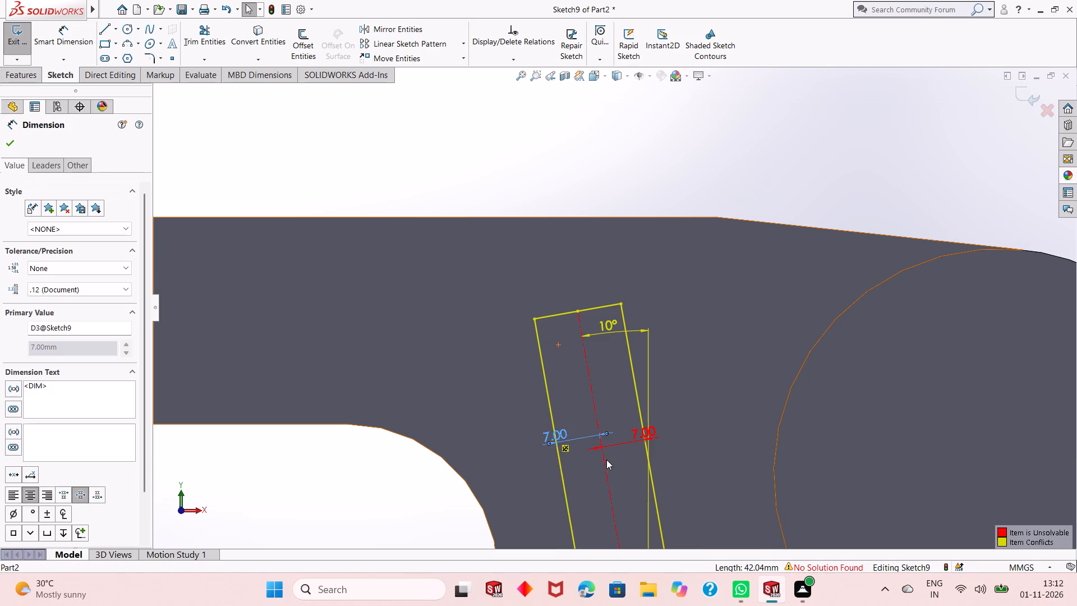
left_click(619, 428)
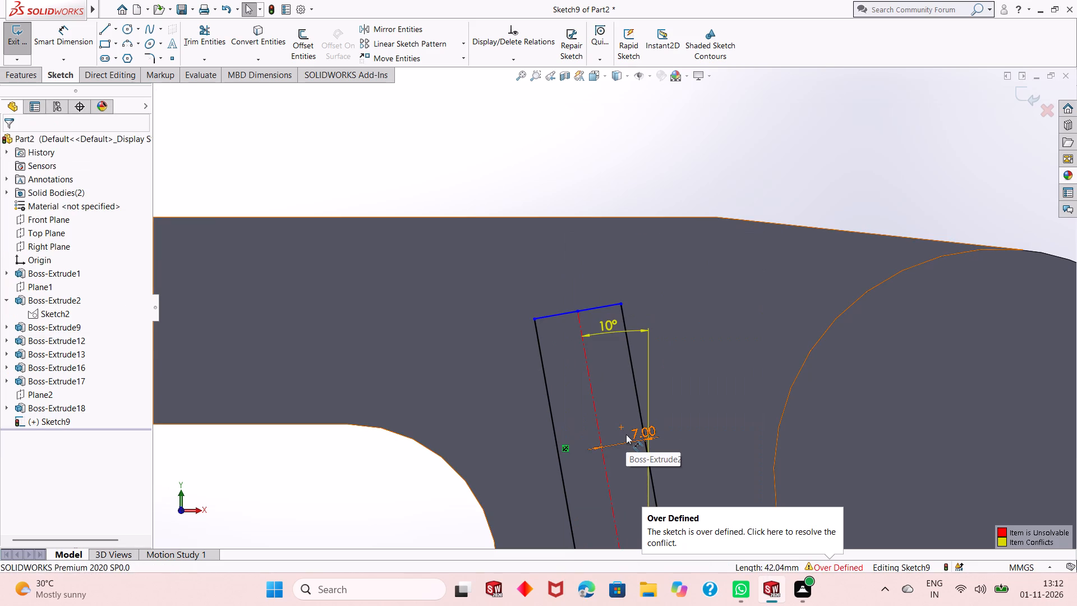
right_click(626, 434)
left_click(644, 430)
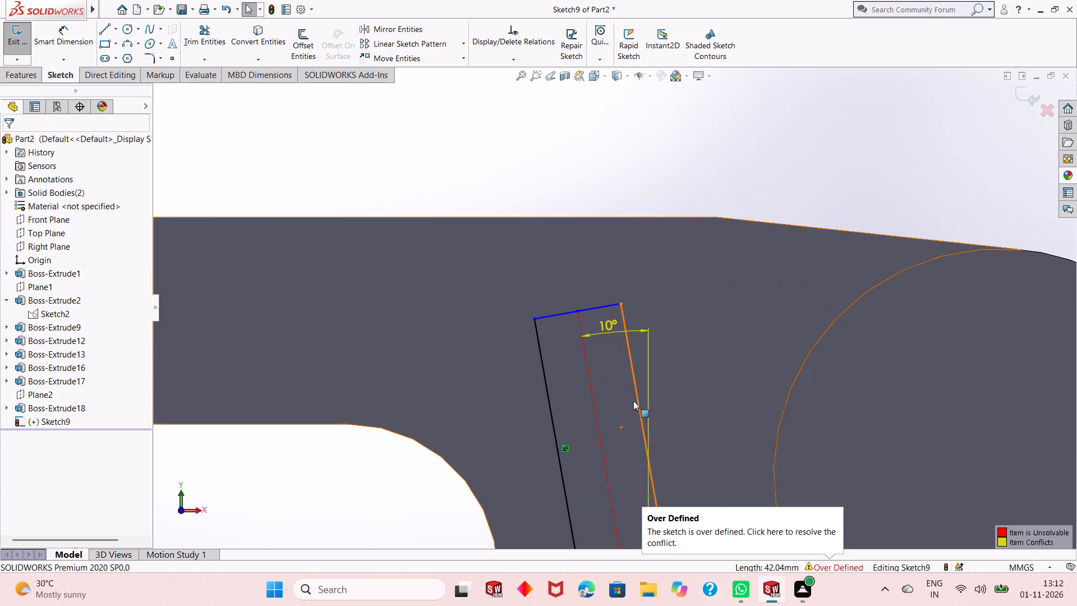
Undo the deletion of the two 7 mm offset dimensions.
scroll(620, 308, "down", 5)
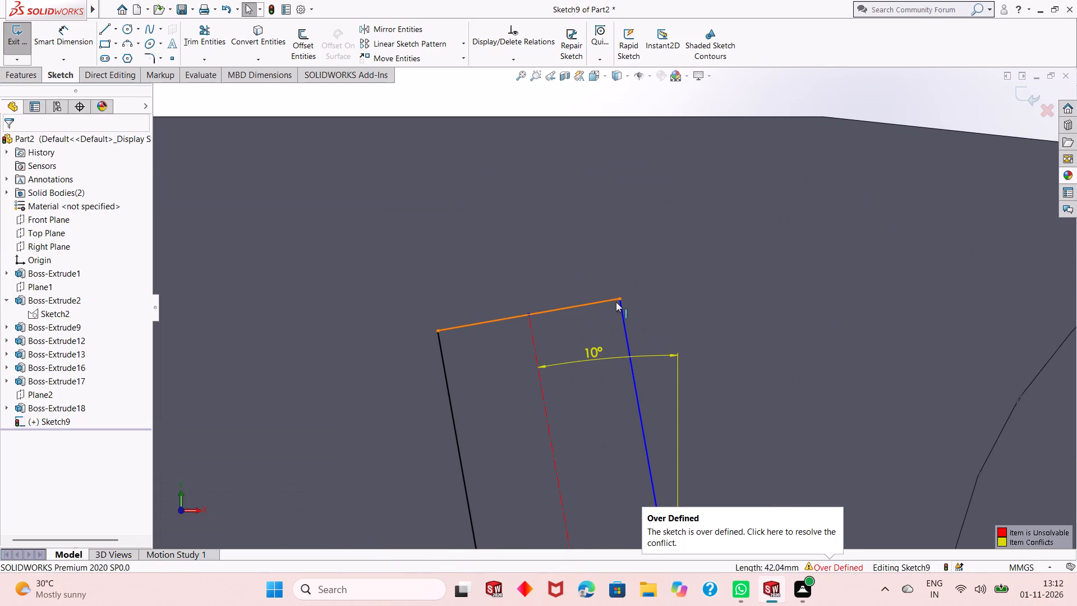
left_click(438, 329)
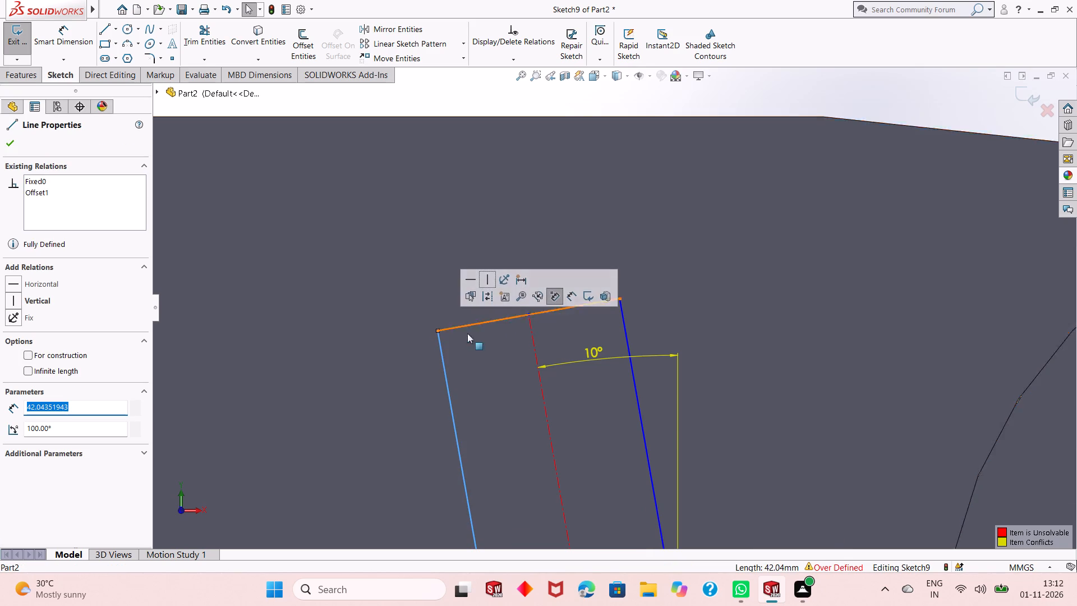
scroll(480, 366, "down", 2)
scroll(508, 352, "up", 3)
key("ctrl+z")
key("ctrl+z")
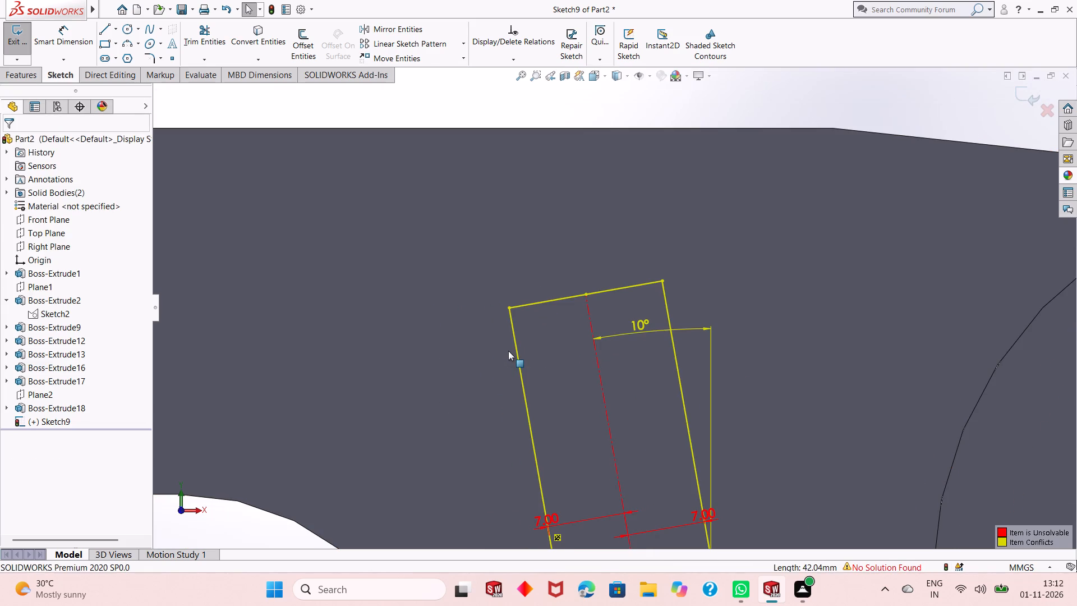
Undo the Fix relation on the profile's left offset line.
key("ctrl+z")
scroll(625, 444, "up", 5)
key("Escape")
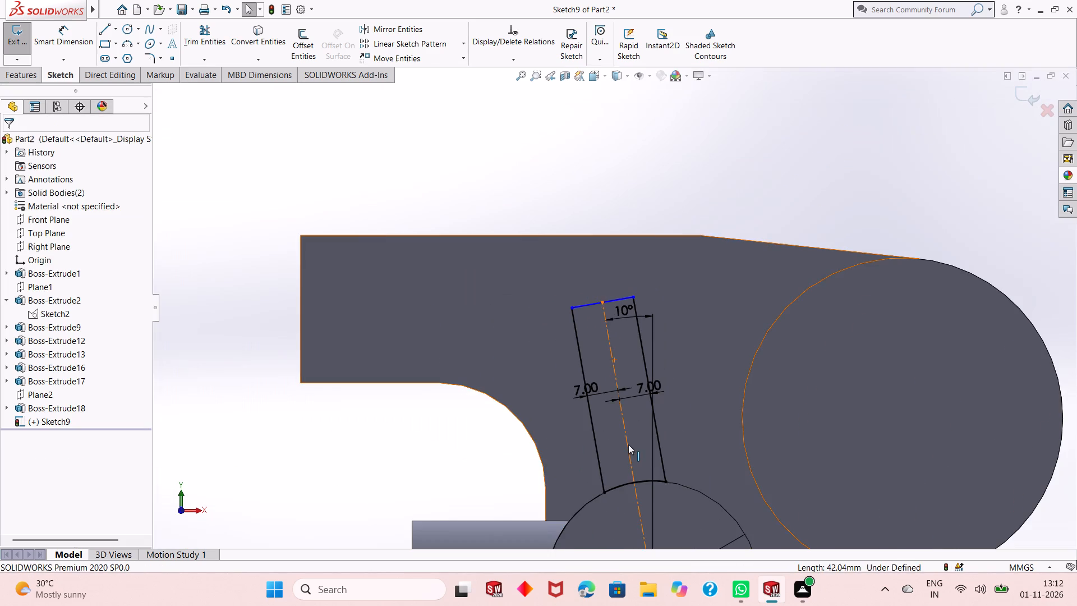
key("Escape")
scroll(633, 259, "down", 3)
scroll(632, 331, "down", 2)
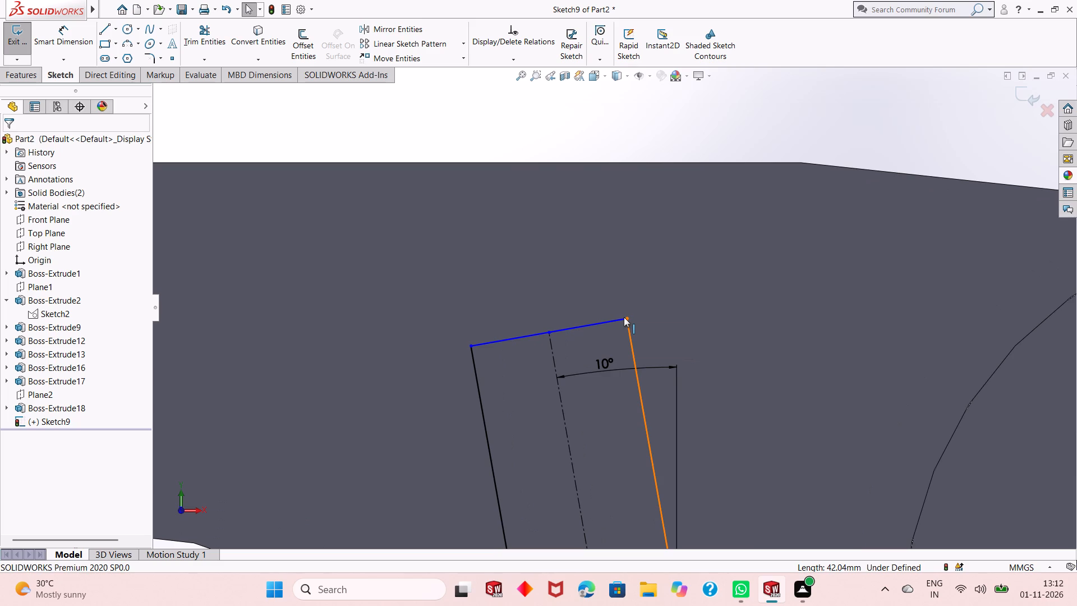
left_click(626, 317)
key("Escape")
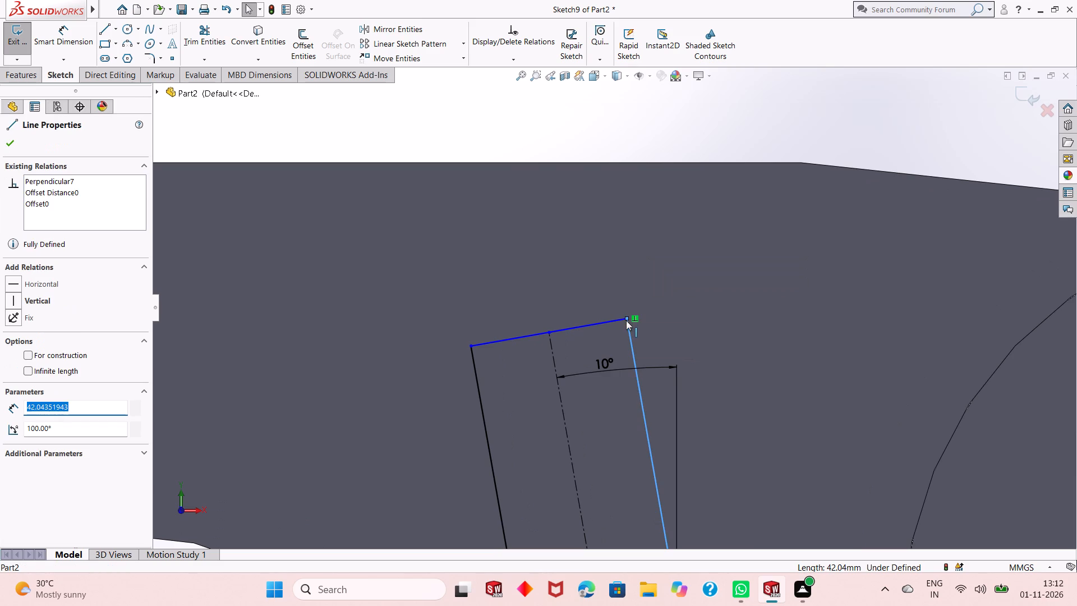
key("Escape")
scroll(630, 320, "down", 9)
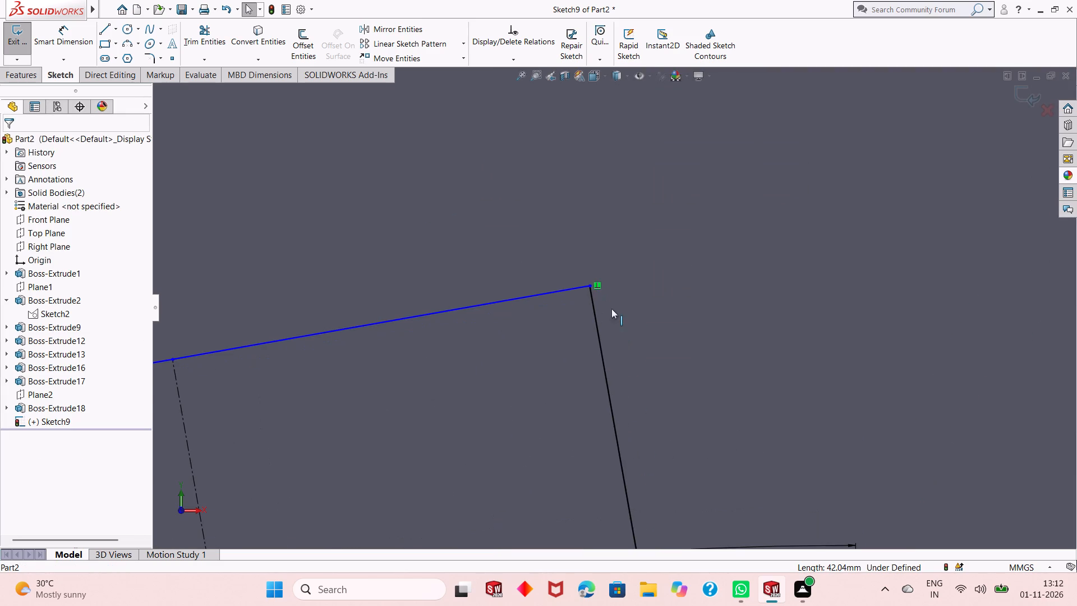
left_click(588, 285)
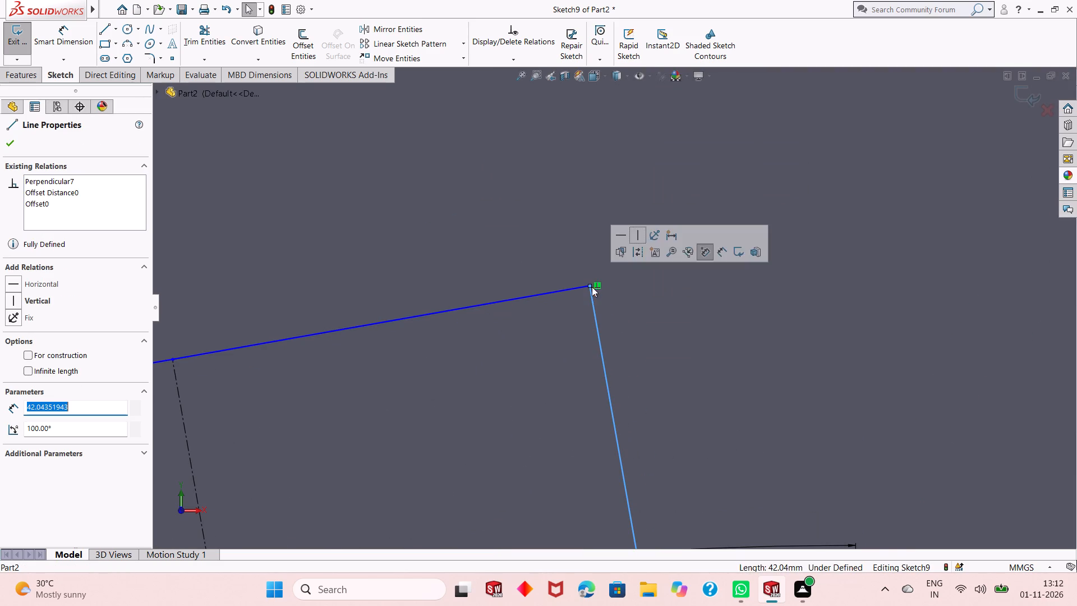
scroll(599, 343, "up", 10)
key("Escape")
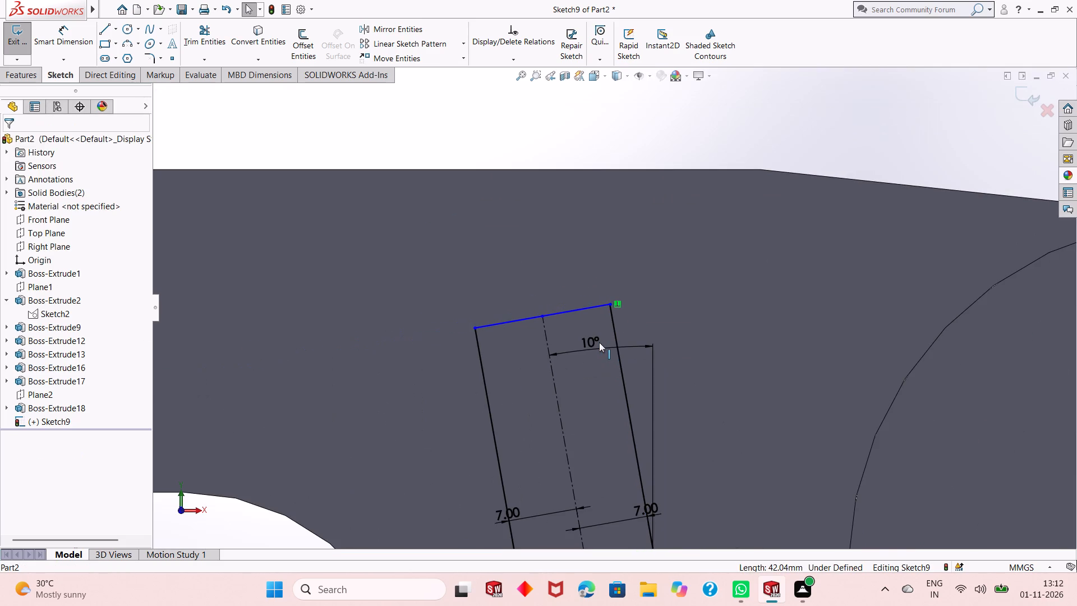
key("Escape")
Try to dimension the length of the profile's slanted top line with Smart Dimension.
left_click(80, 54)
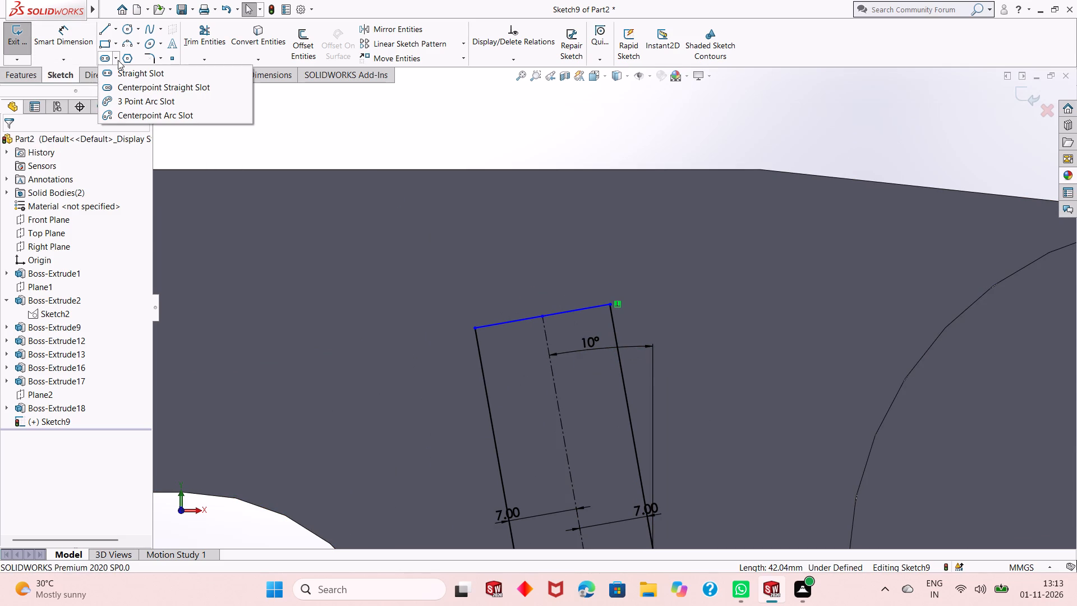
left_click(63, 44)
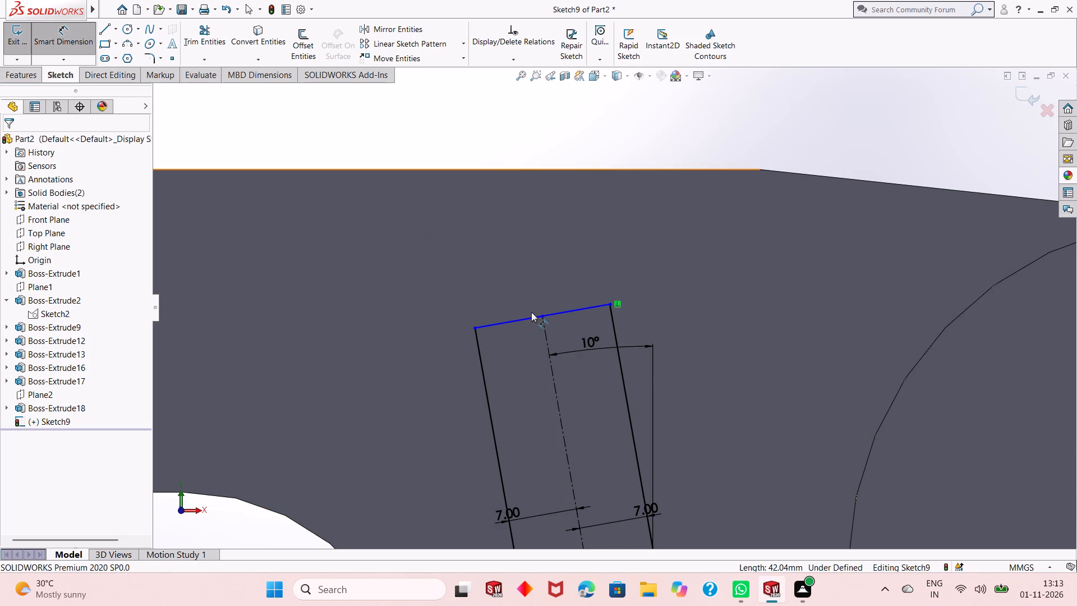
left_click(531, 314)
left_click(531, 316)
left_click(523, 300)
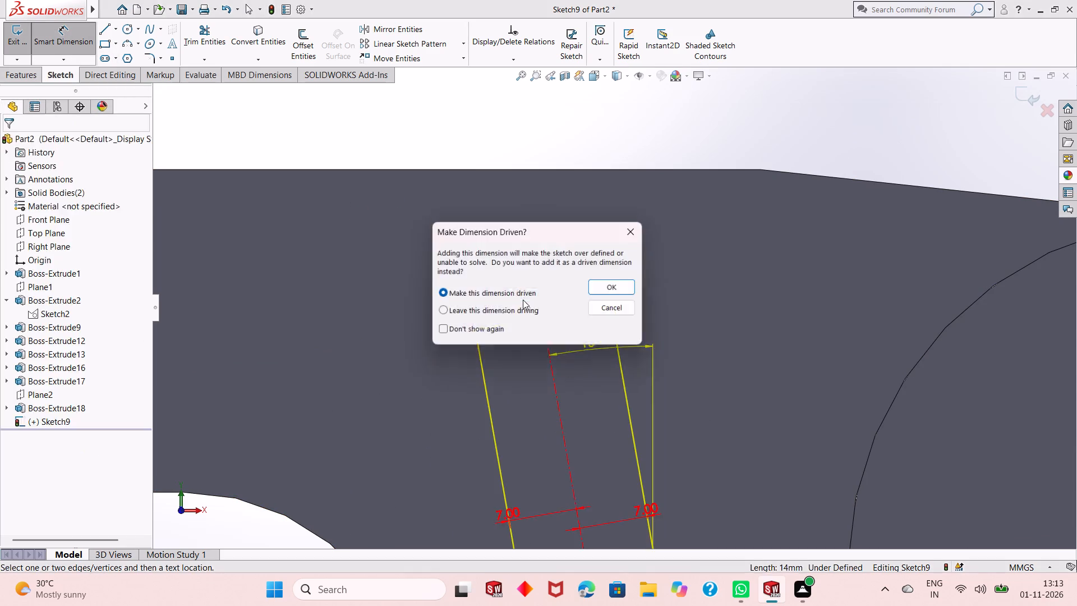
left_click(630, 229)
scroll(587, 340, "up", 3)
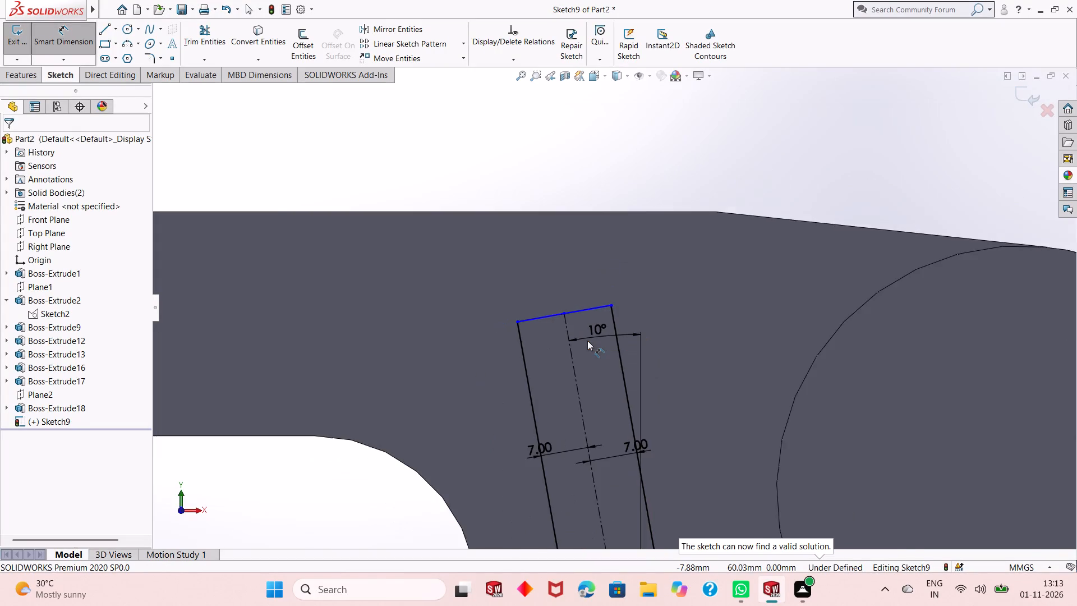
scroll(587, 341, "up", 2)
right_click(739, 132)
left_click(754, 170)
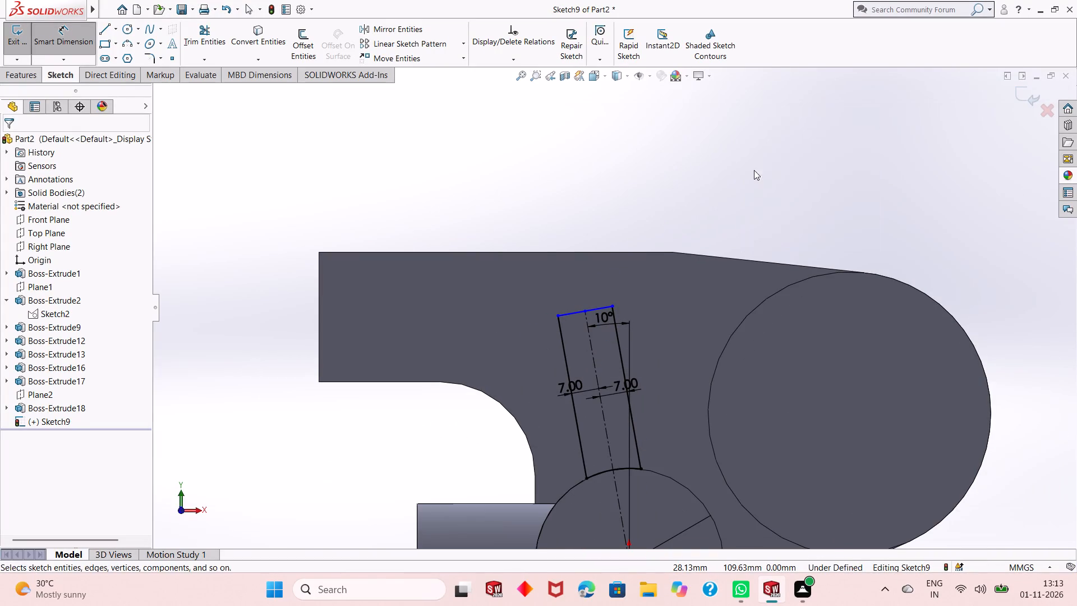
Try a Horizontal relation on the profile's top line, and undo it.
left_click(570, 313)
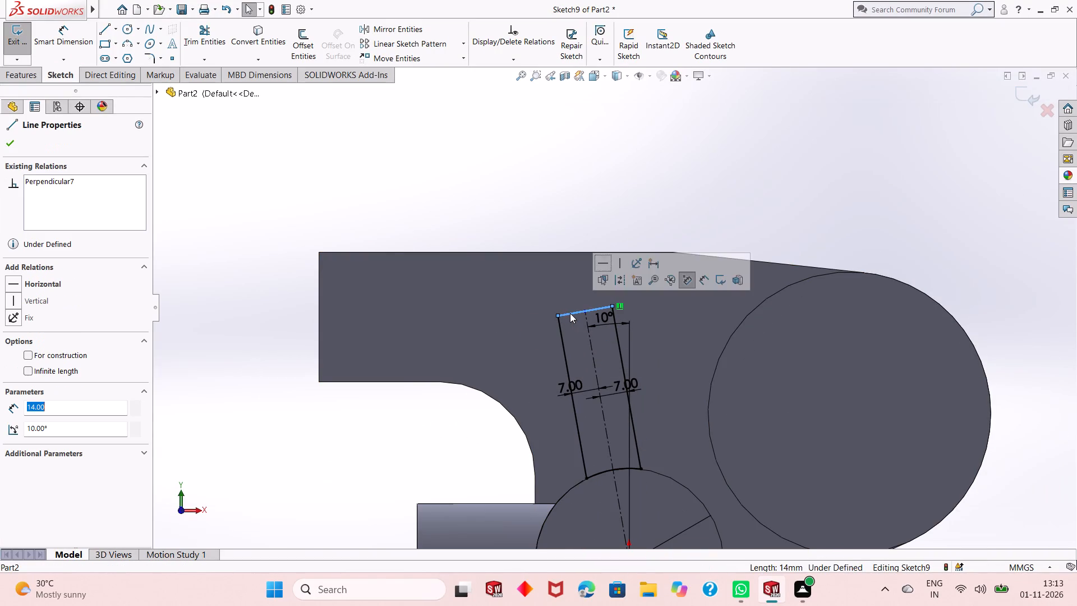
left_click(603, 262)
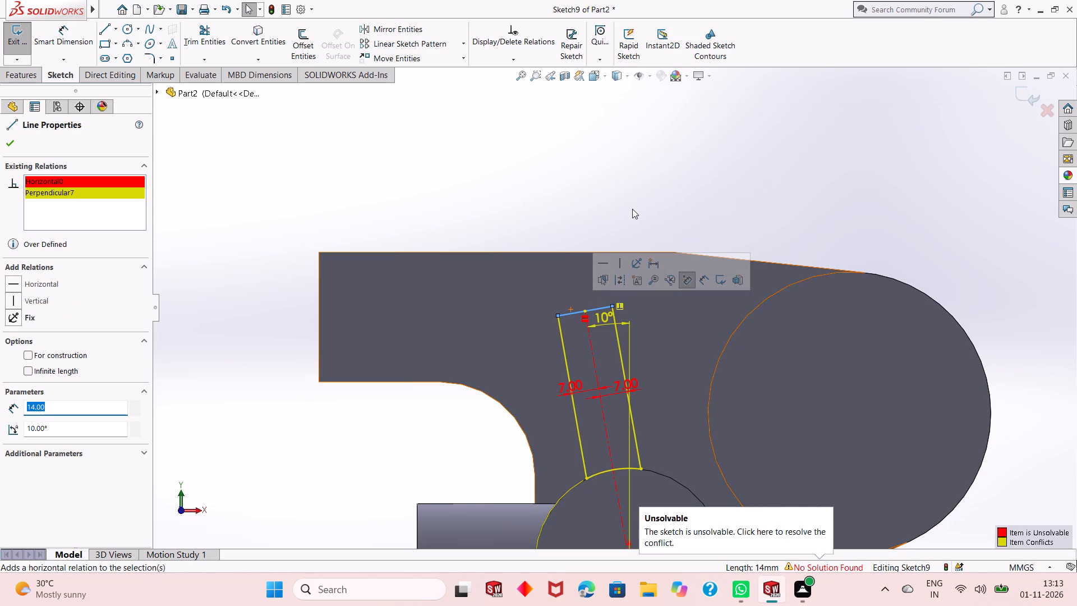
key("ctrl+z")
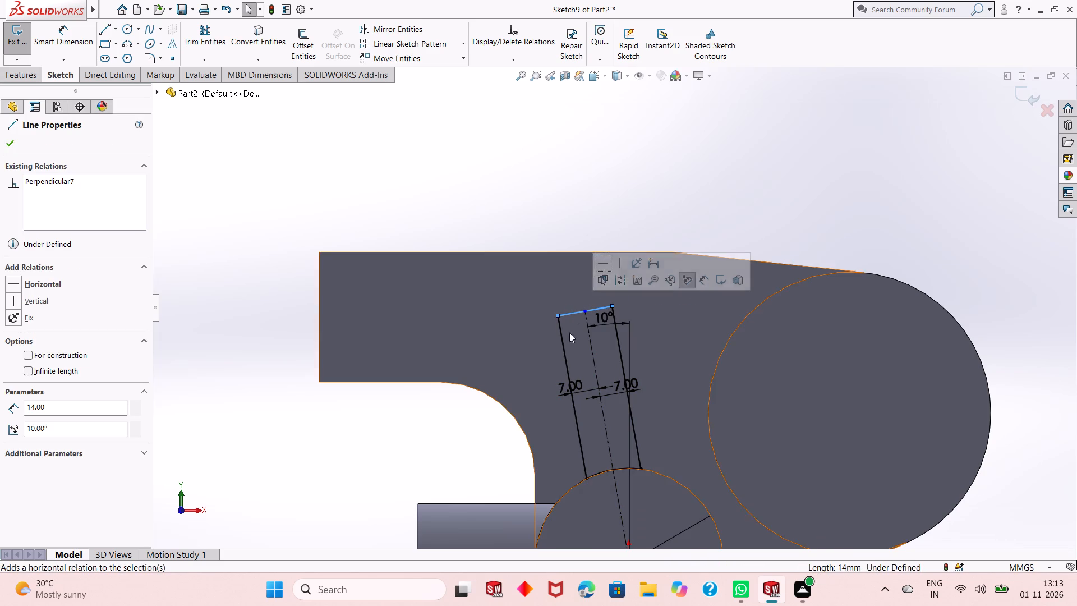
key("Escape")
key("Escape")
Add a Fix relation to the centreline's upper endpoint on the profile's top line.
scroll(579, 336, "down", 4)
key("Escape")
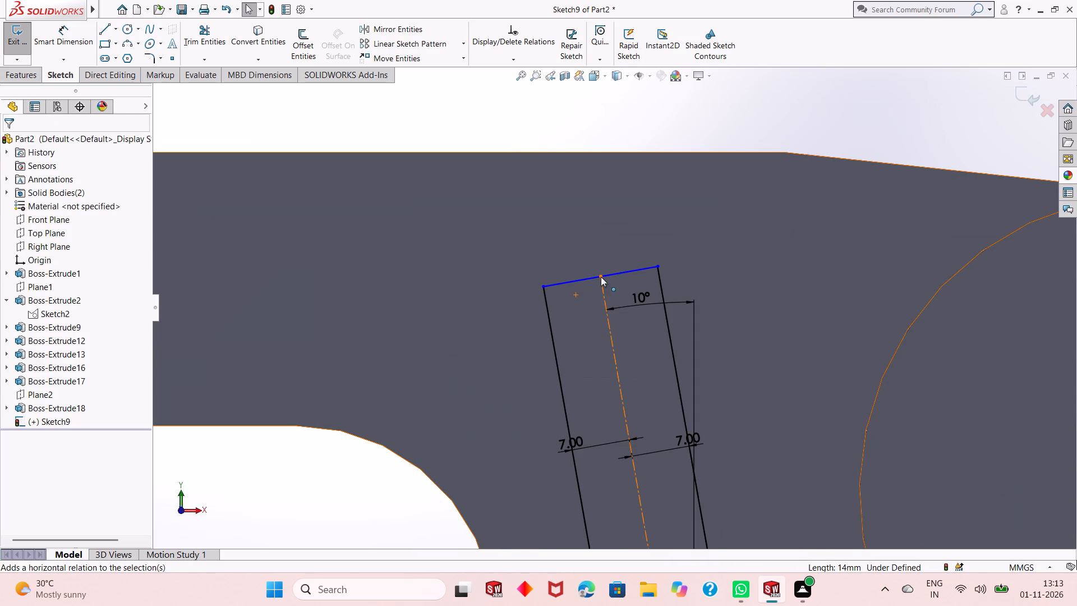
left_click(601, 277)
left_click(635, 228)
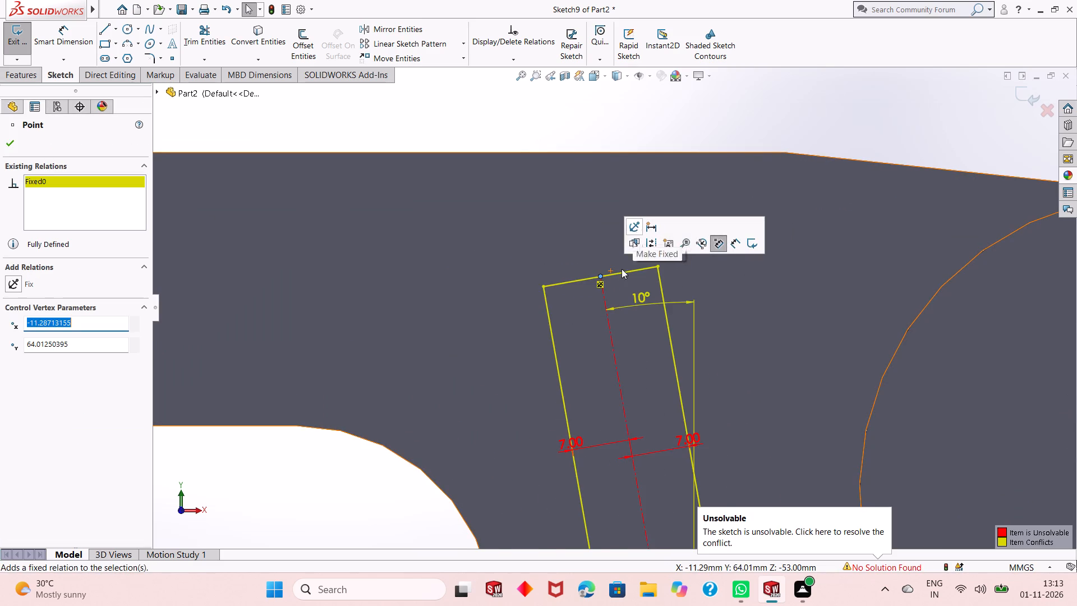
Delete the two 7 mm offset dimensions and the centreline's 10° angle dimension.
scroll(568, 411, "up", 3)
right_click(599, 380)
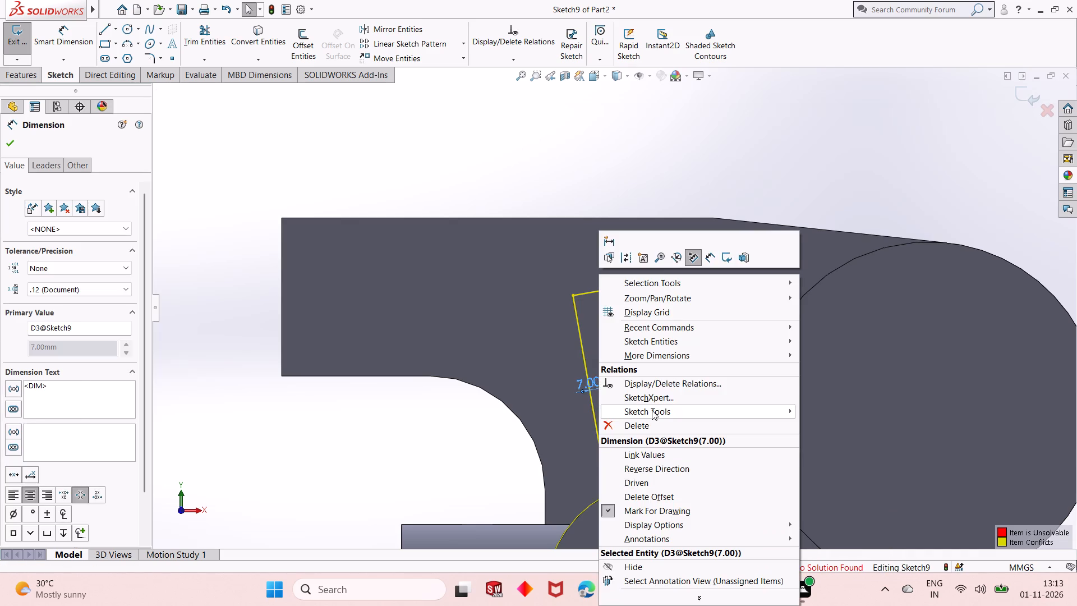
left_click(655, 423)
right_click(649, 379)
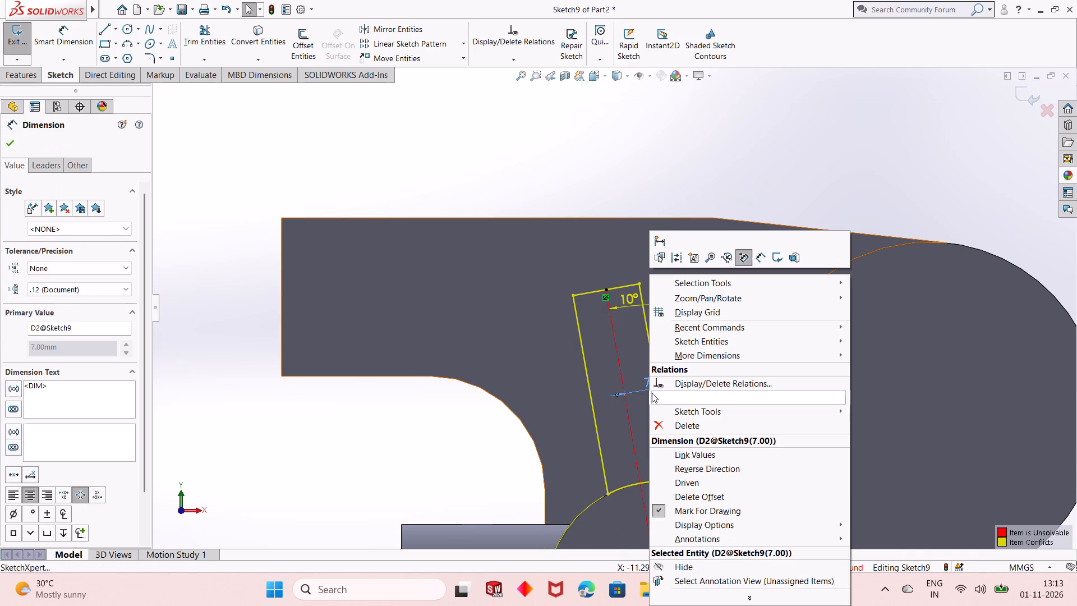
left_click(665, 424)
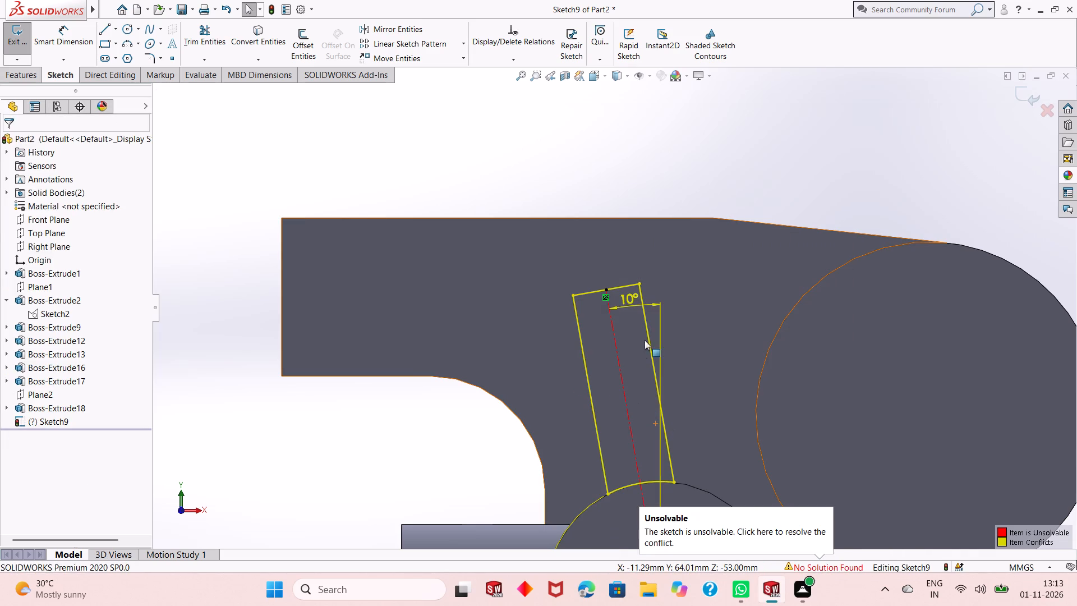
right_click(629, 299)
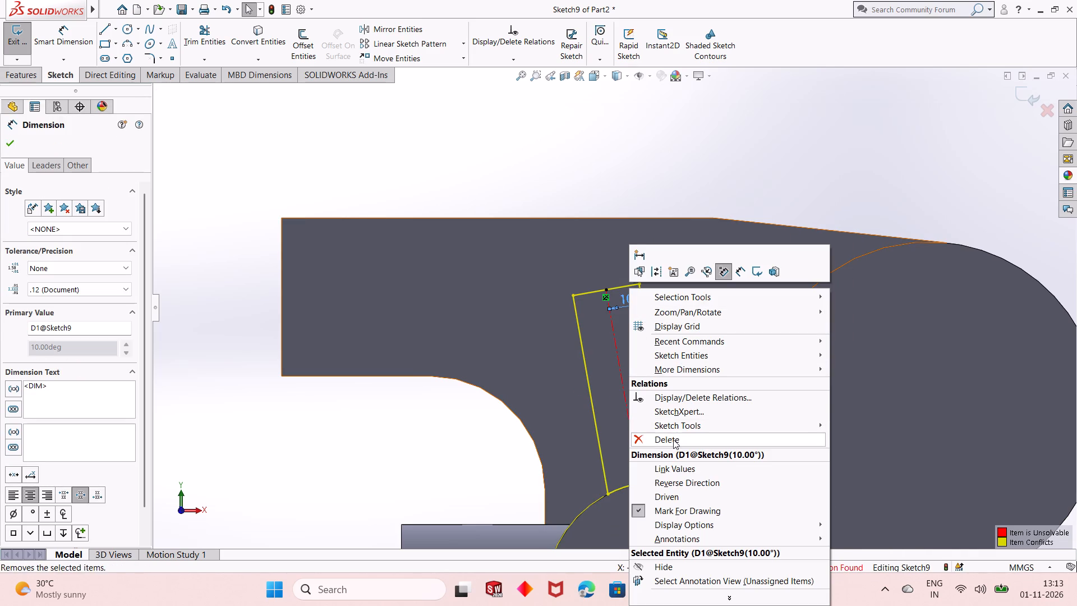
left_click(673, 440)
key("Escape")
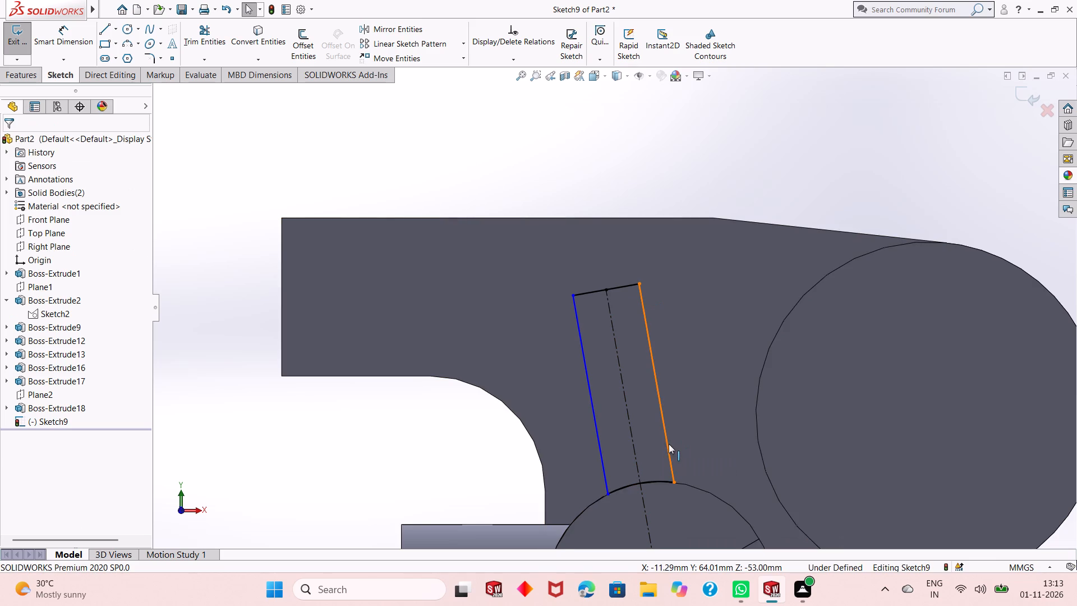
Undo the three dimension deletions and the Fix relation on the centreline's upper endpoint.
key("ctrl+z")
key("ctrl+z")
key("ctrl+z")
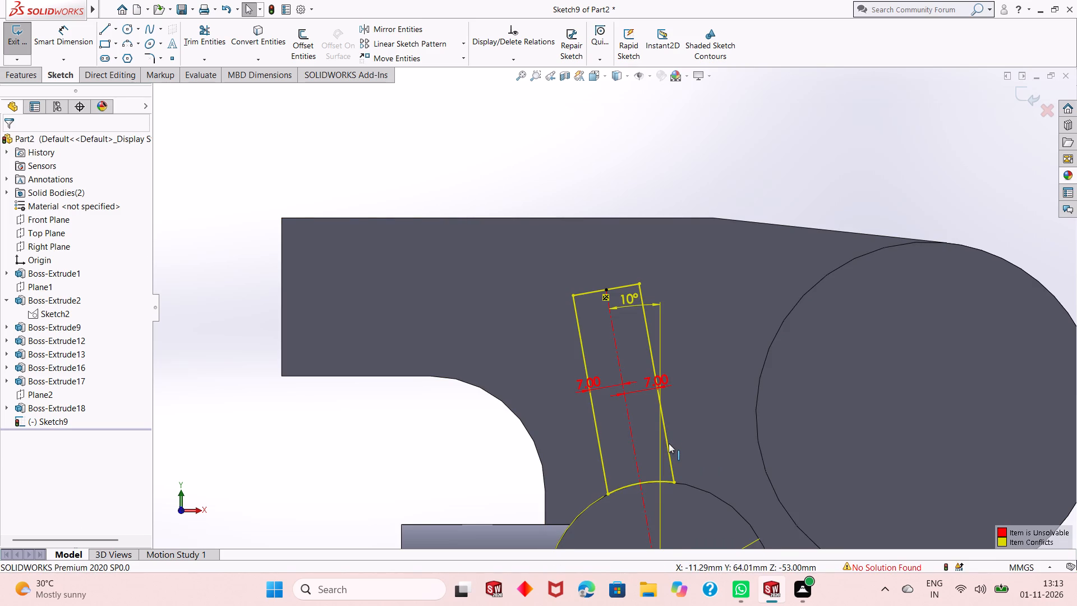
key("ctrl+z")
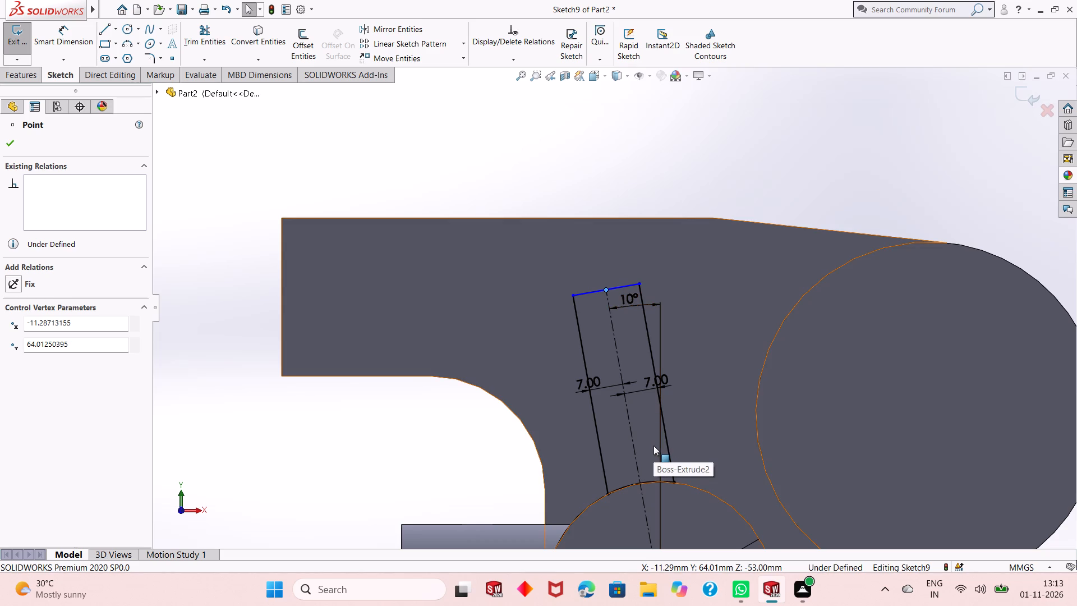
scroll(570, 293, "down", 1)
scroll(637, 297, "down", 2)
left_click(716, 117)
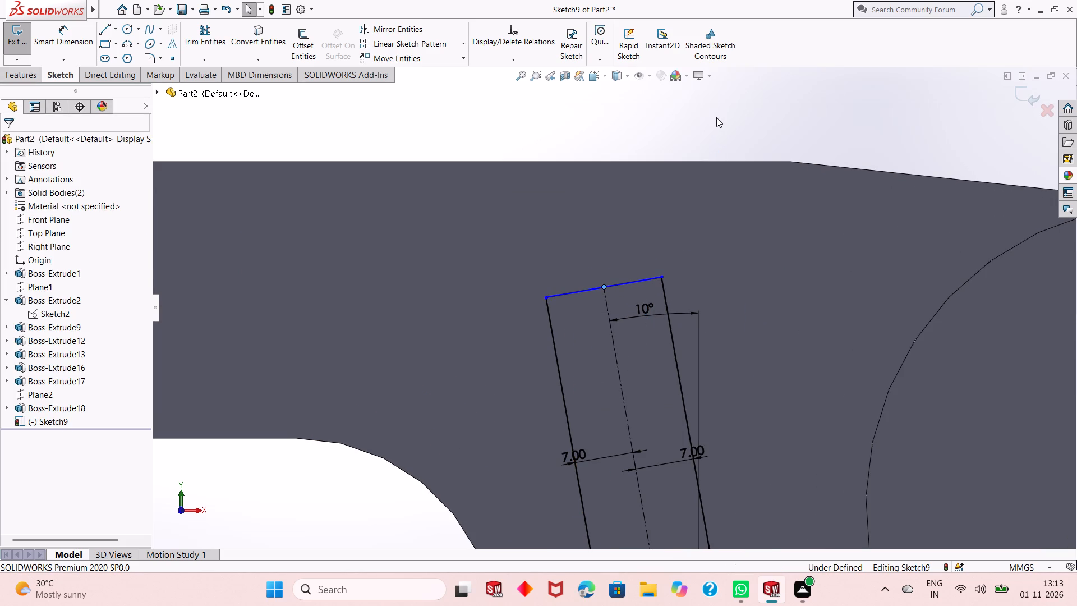
Delete the line closing the top of the slanted profile.
scroll(619, 294, "down", 4)
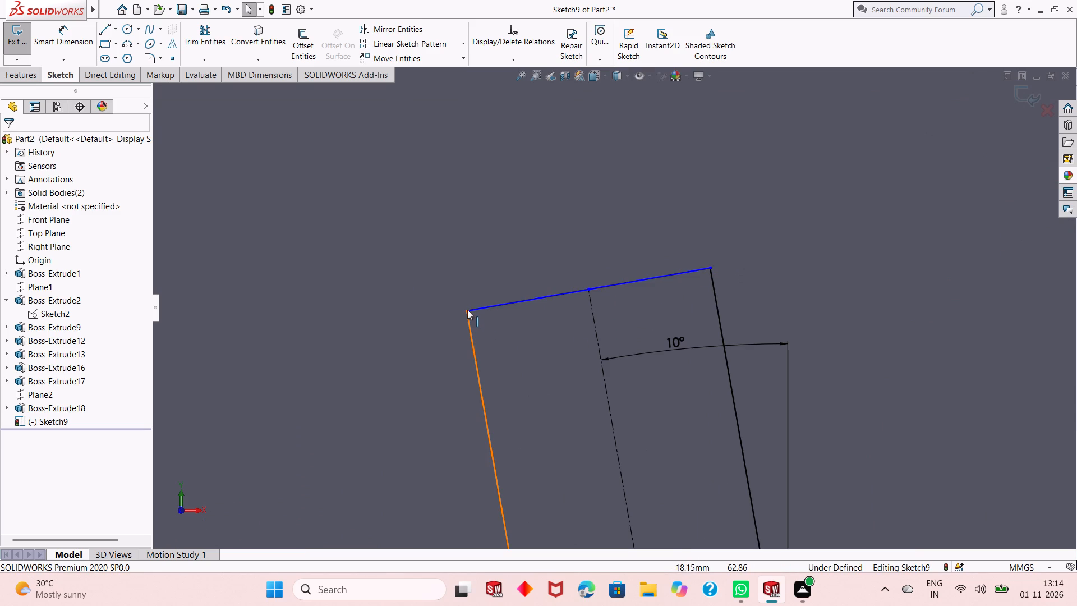
left_click(491, 307)
right_click(494, 143)
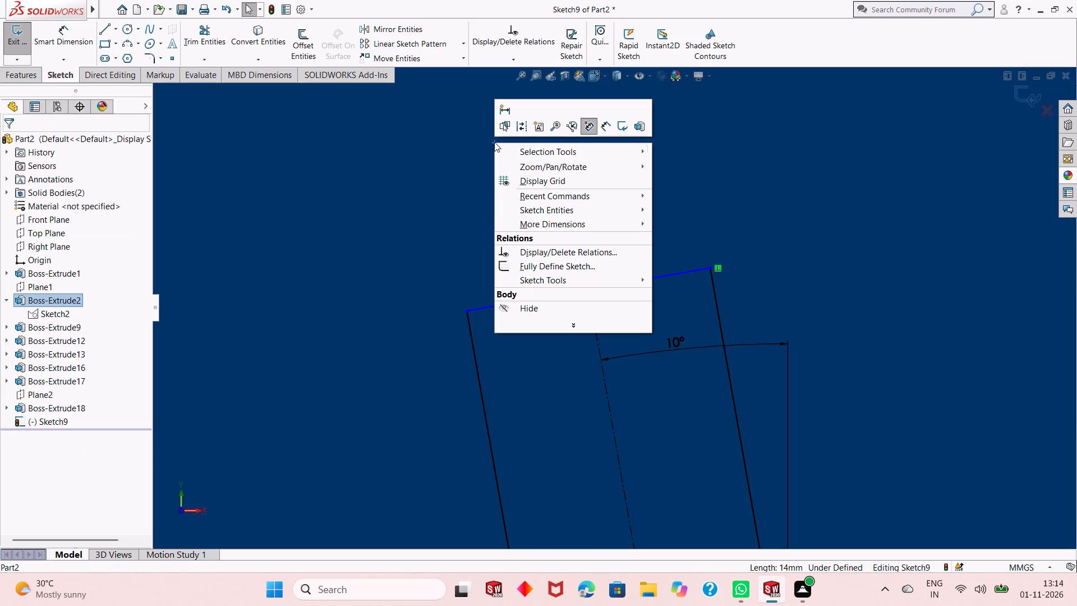
key("Escape")
key("Escape")
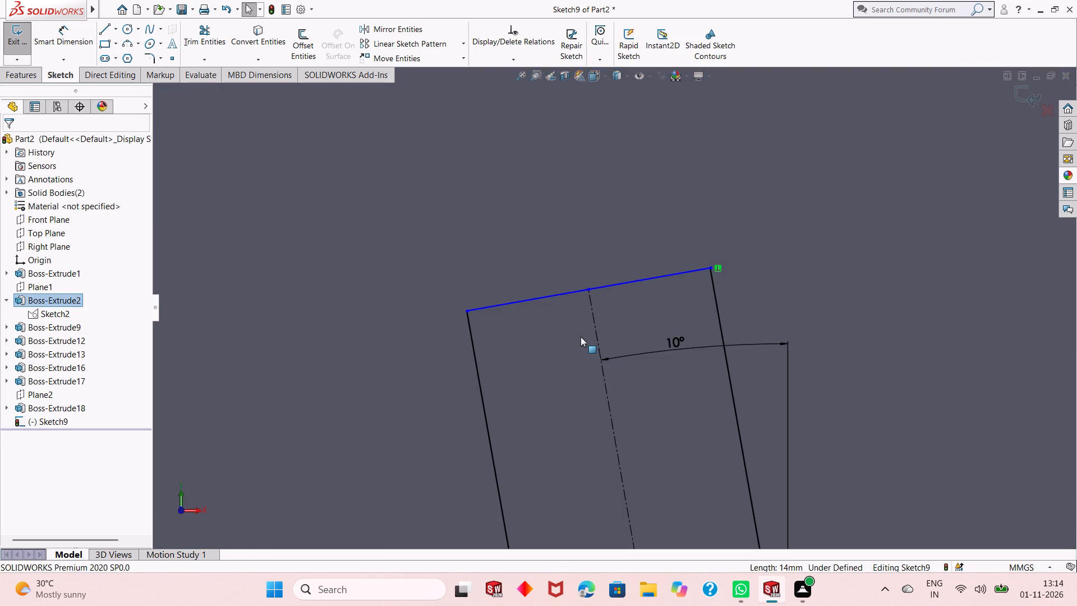
scroll(570, 325, "up", 3)
left_click(570, 303)
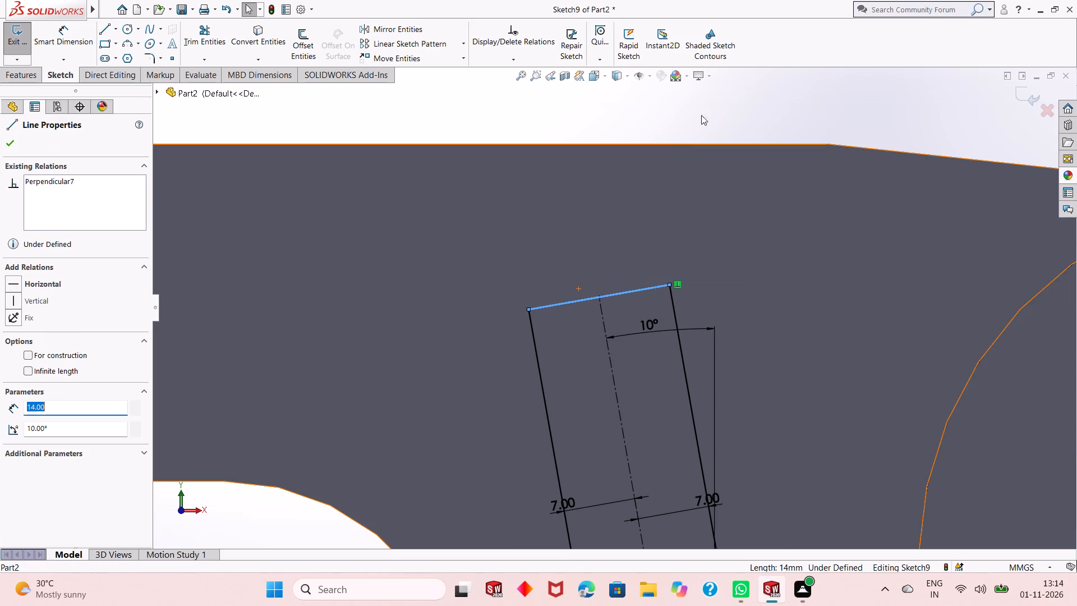
right_click(723, 89)
left_click(753, 239)
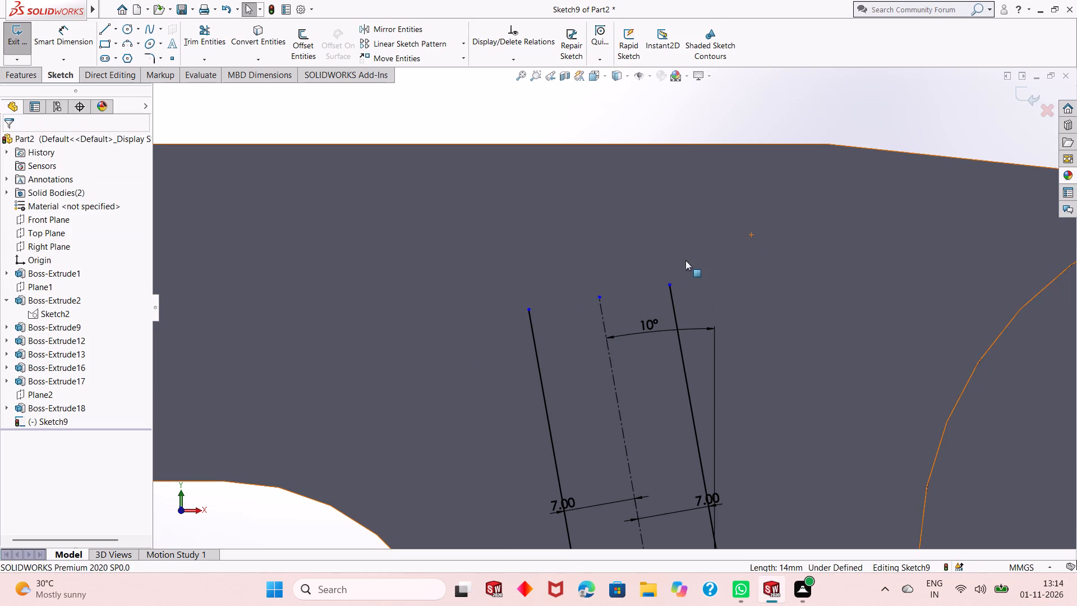
scroll(596, 301, "down", 3)
key("Escape")
key("Escape")
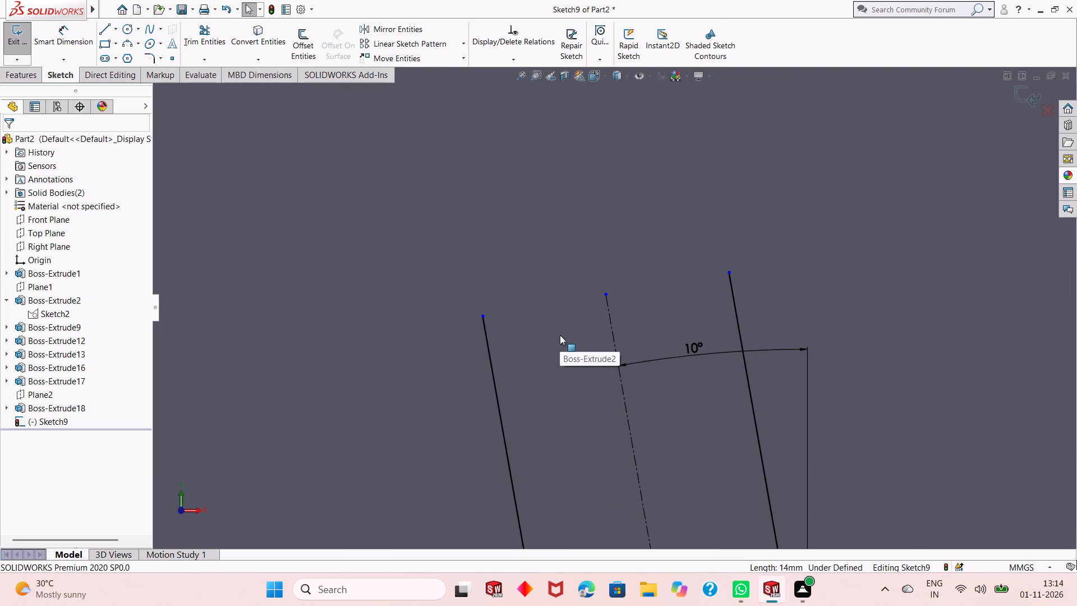
Sketch a 14 mm line joining the upper ends of the left and right offset lines.
left_click(105, 35)
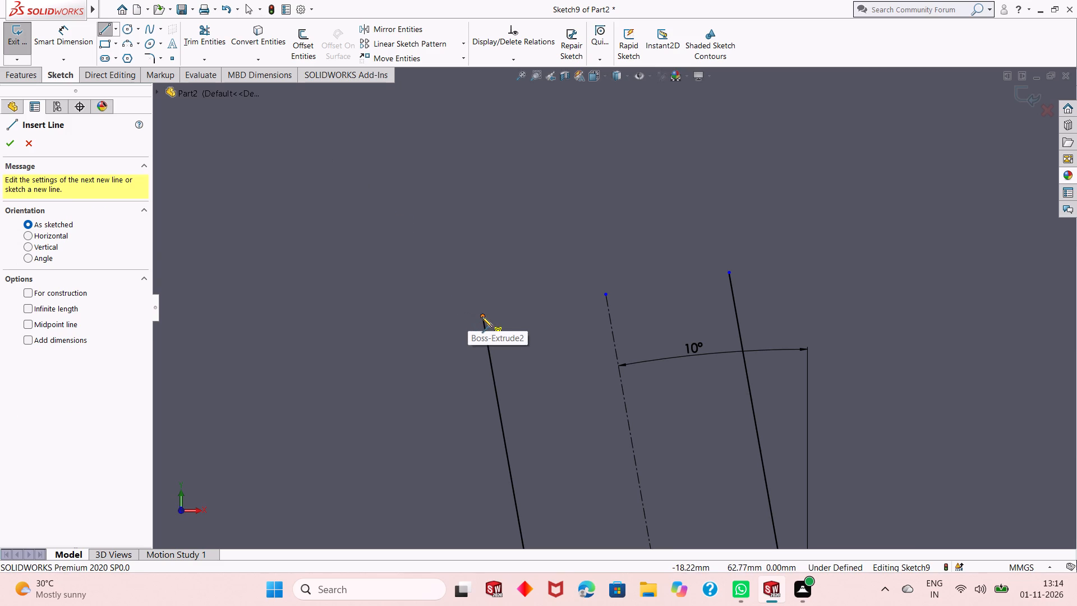
left_click(482, 316)
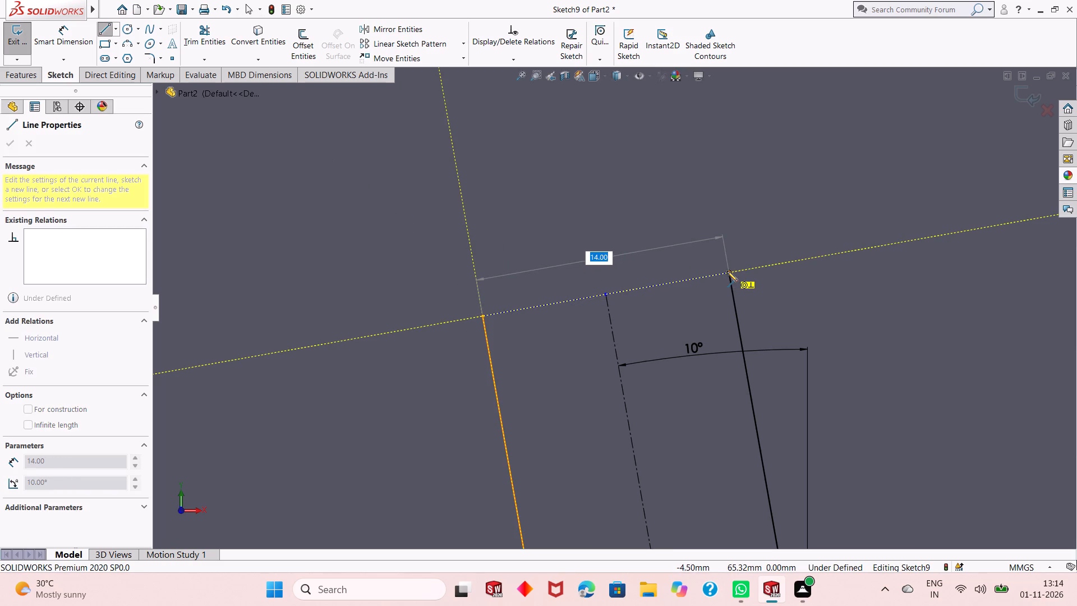
left_click(729, 273)
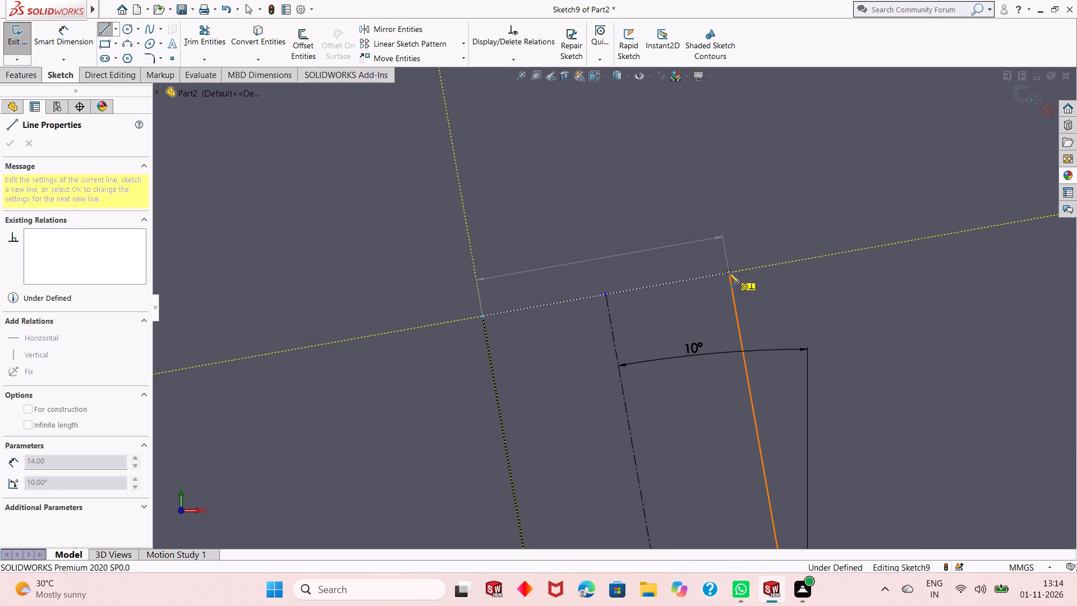
key("Escape")
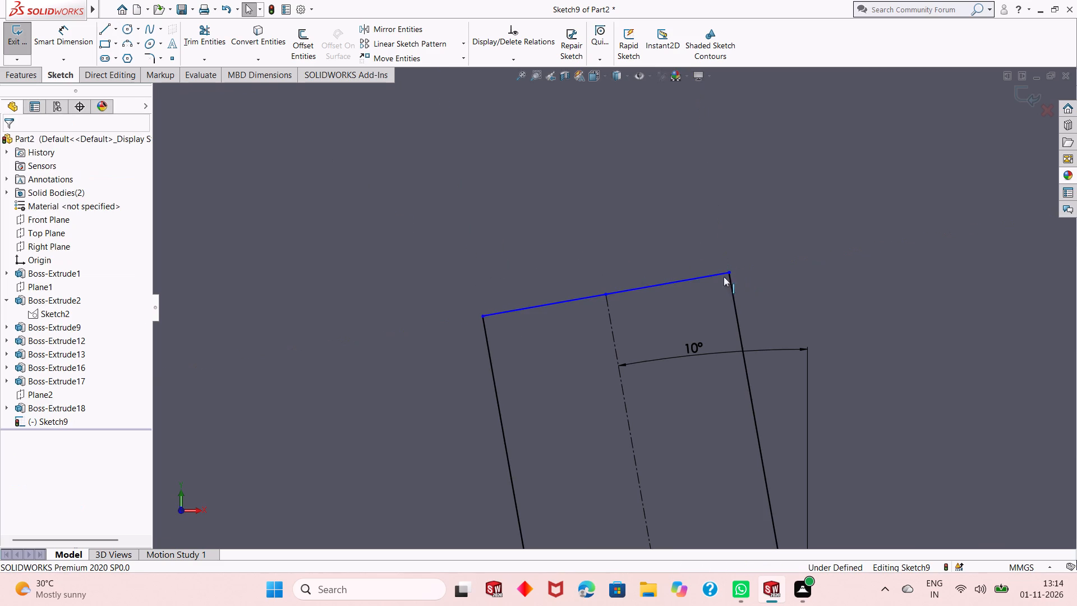
key("Escape")
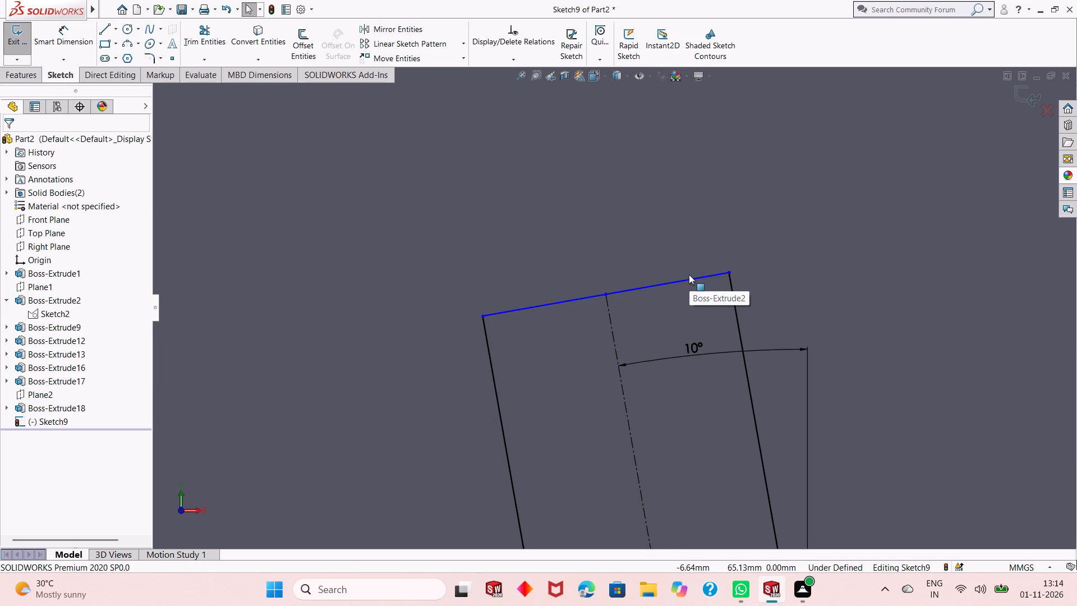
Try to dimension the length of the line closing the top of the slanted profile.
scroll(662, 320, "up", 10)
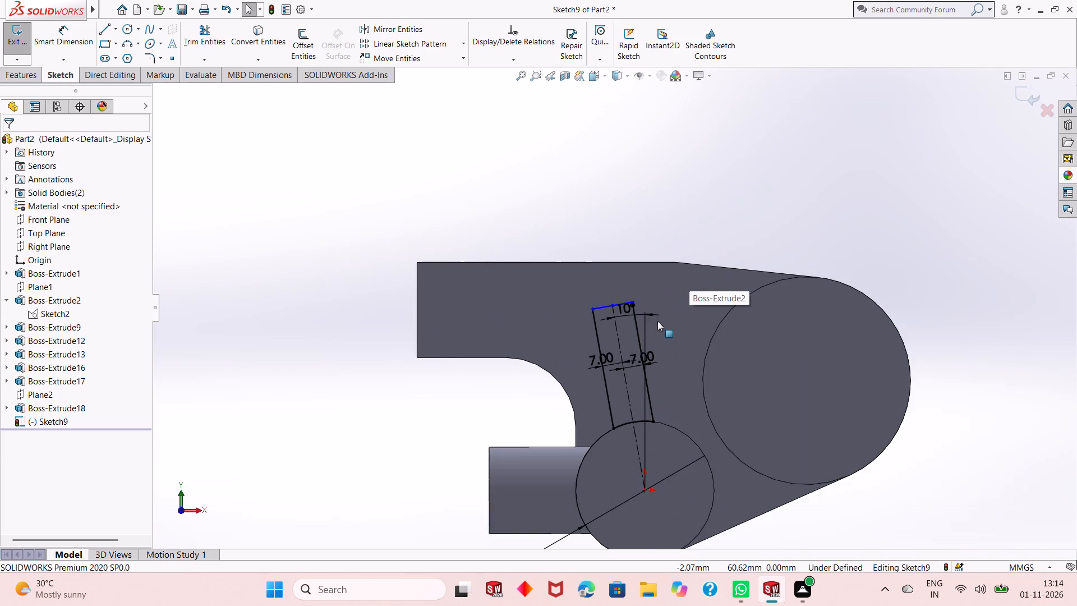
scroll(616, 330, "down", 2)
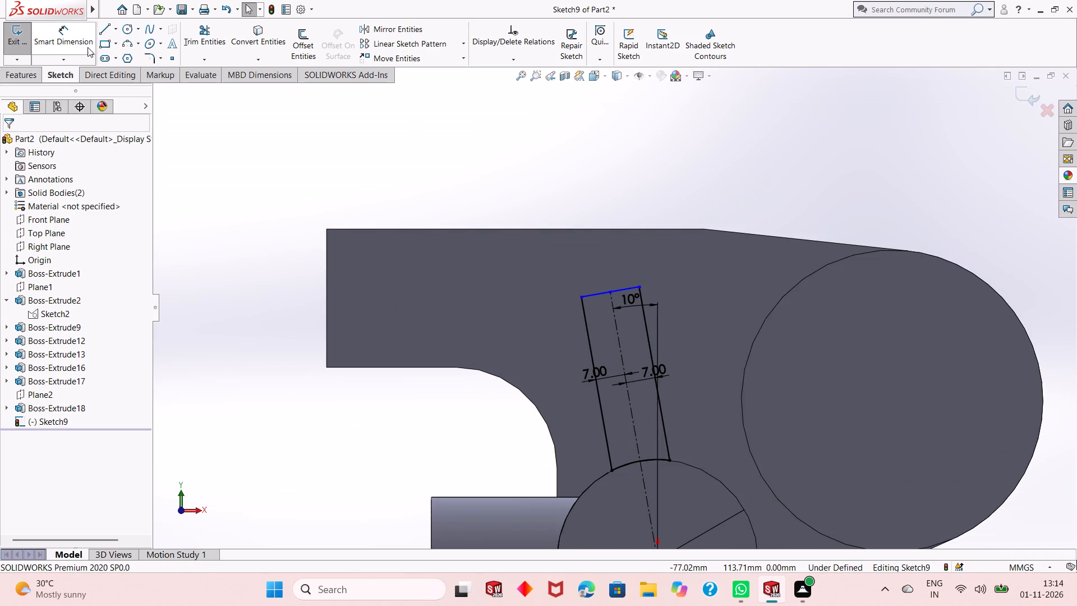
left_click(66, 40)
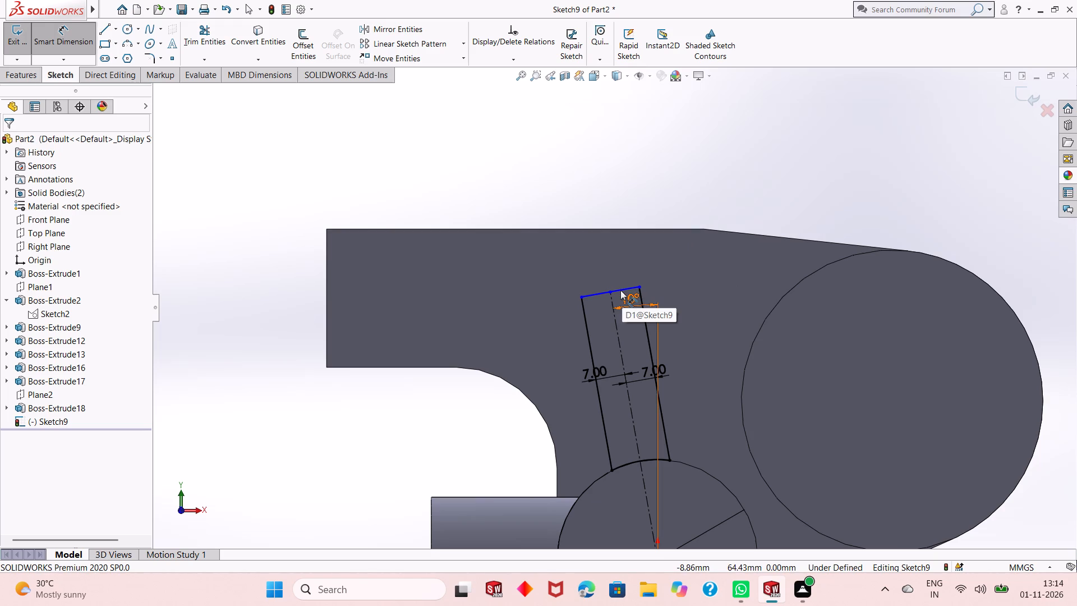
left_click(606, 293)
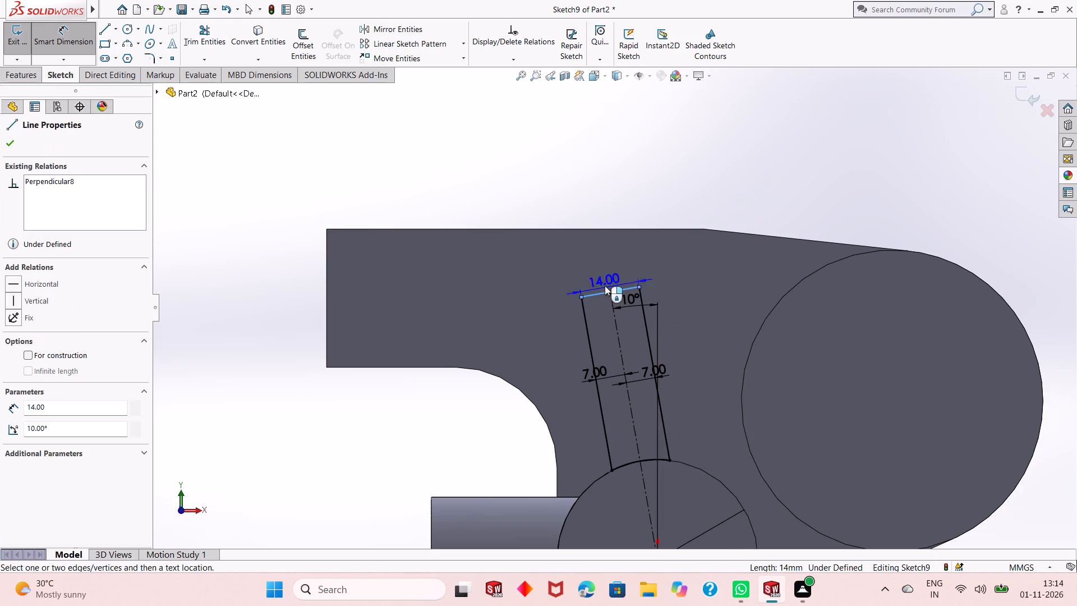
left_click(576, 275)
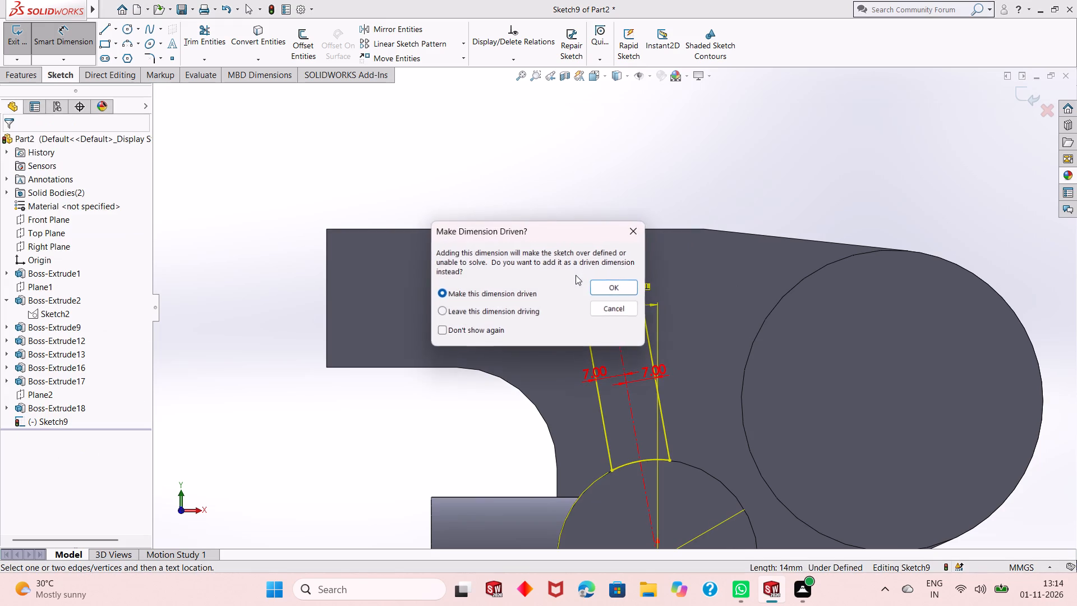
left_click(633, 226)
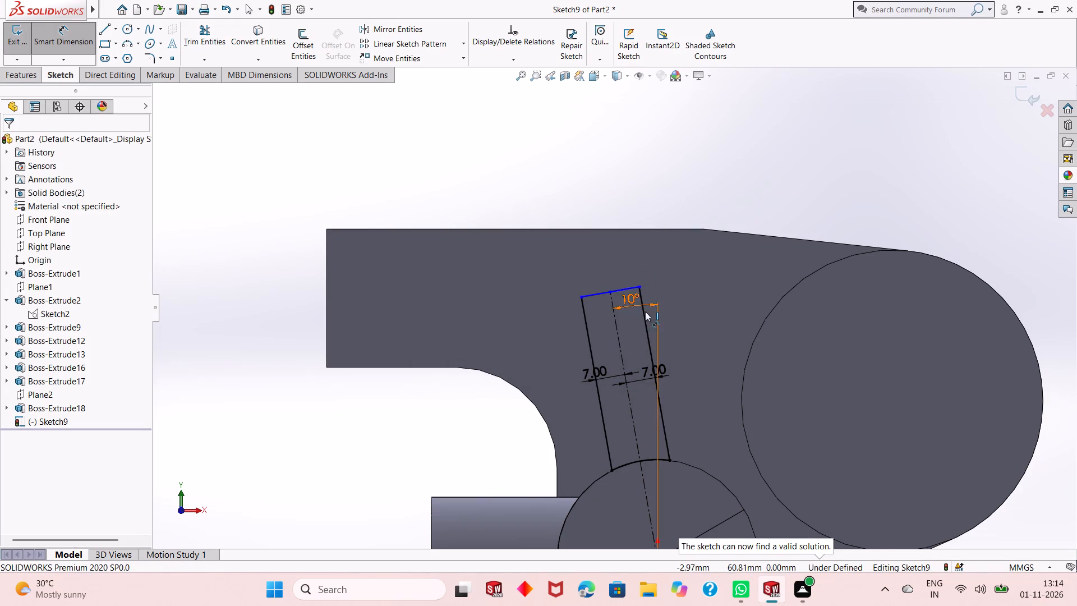
Dimension the length of the slanted profile's right offset line, keeping its drawn value.
left_click(645, 320)
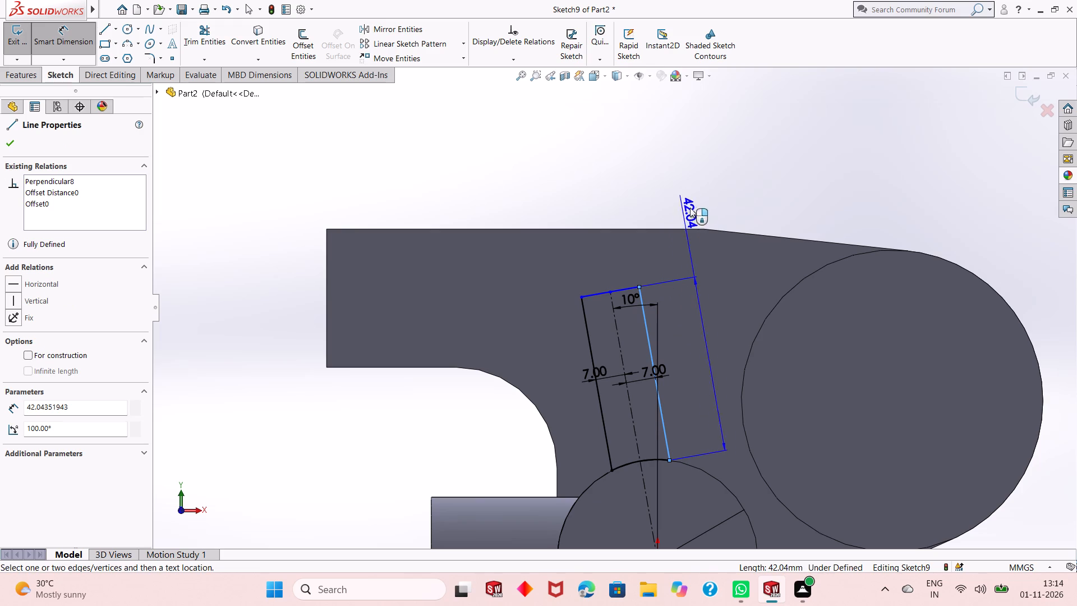
left_click(719, 158)
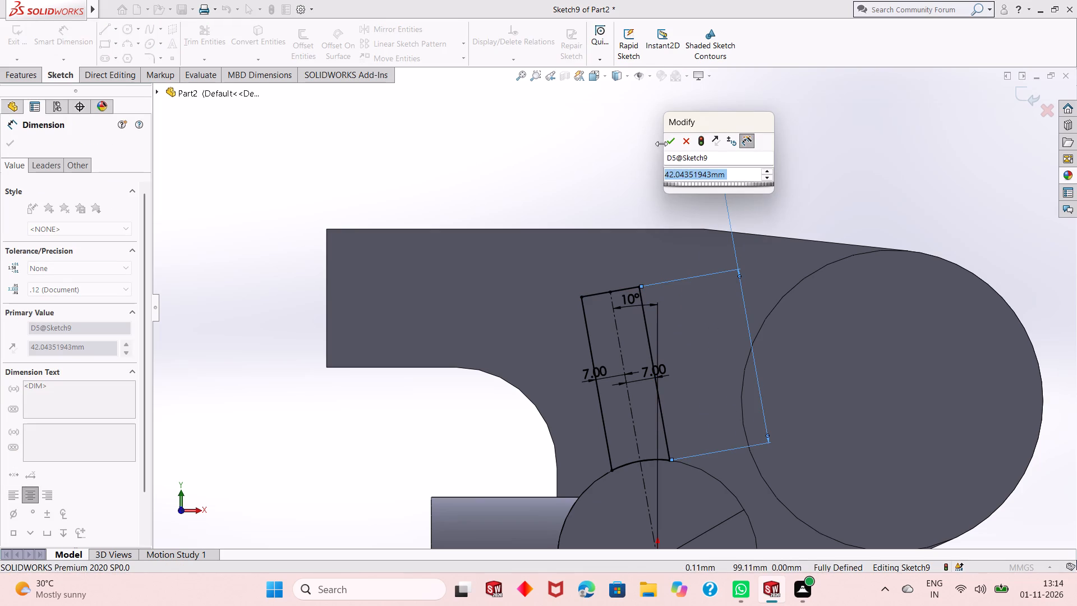
left_click(668, 139)
right_click(655, 149)
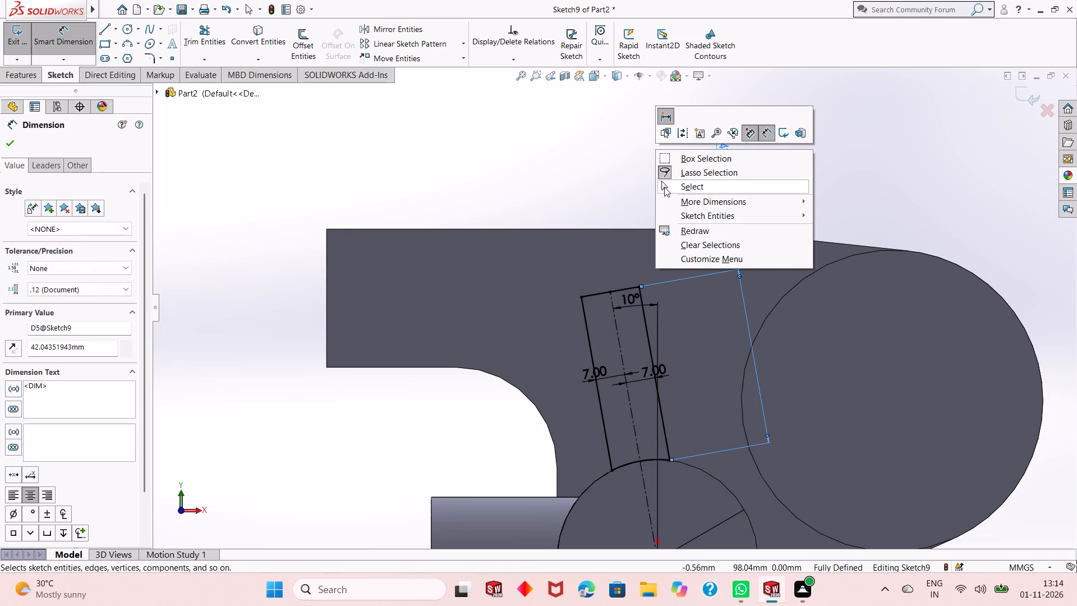
left_click(664, 187)
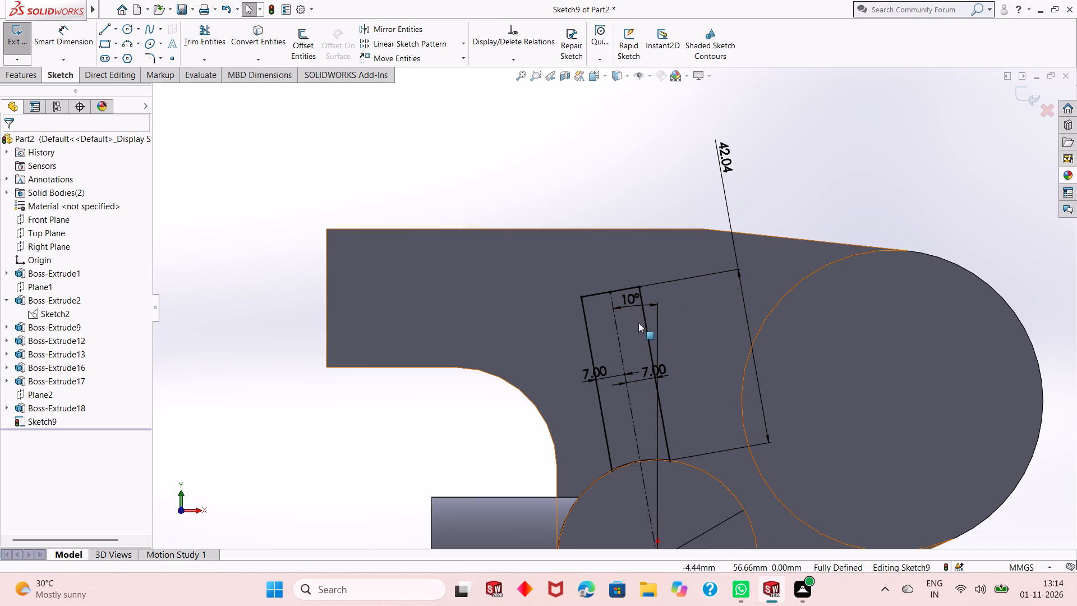
Extrude the slanted profile as a blind boss 33 mm deep from the arm plate, merged with the body.
scroll(653, 212, "down", 1)
middle_click_drag(656, 213, 731, 201)
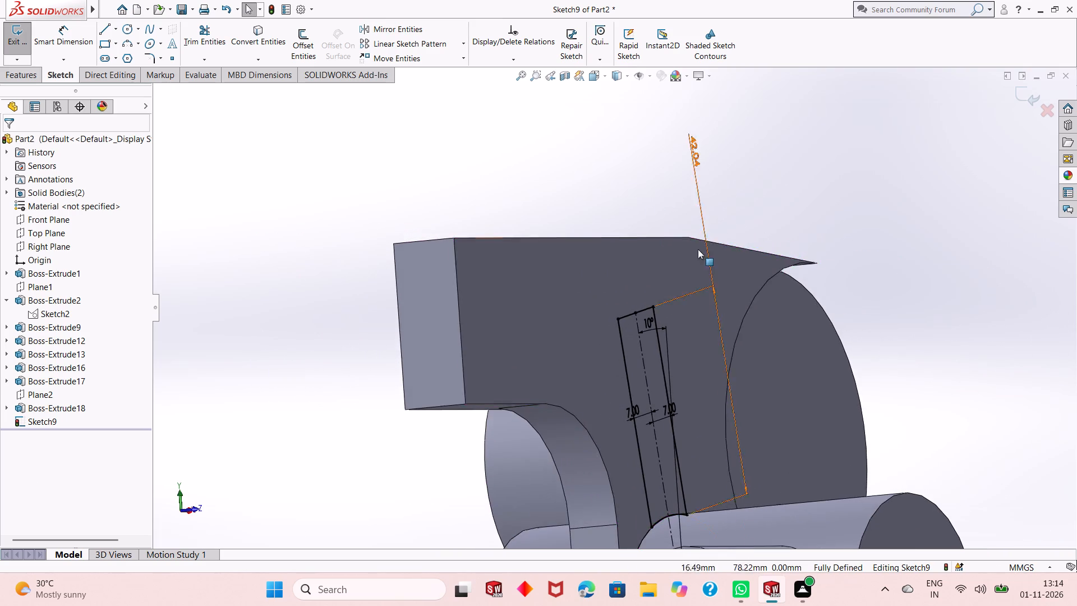
scroll(675, 281, "up", 3)
left_click(29, 72)
left_click(25, 55)
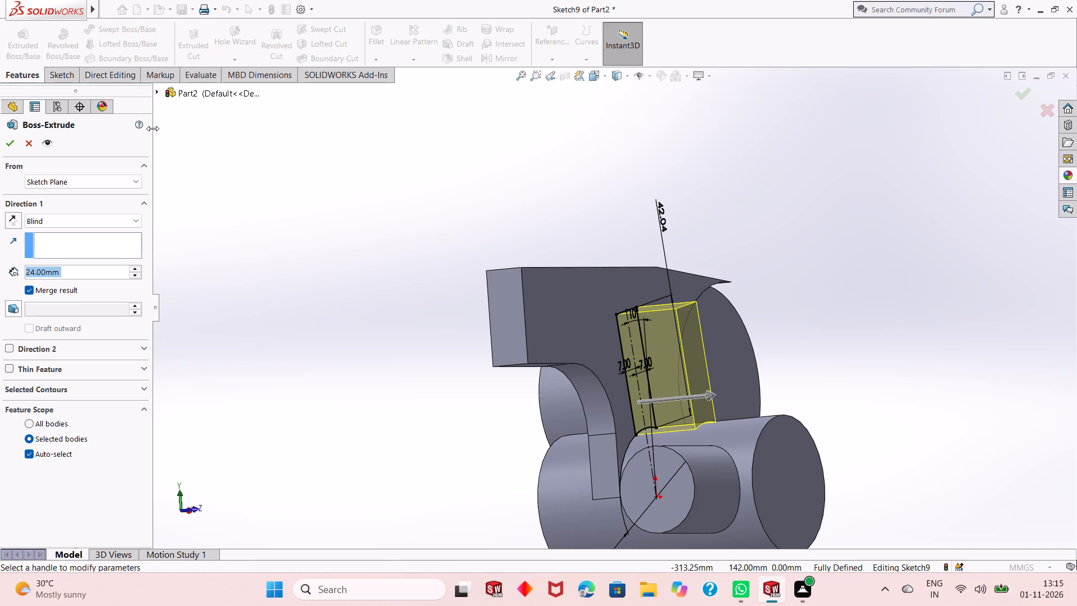
type("33")
key("Return")
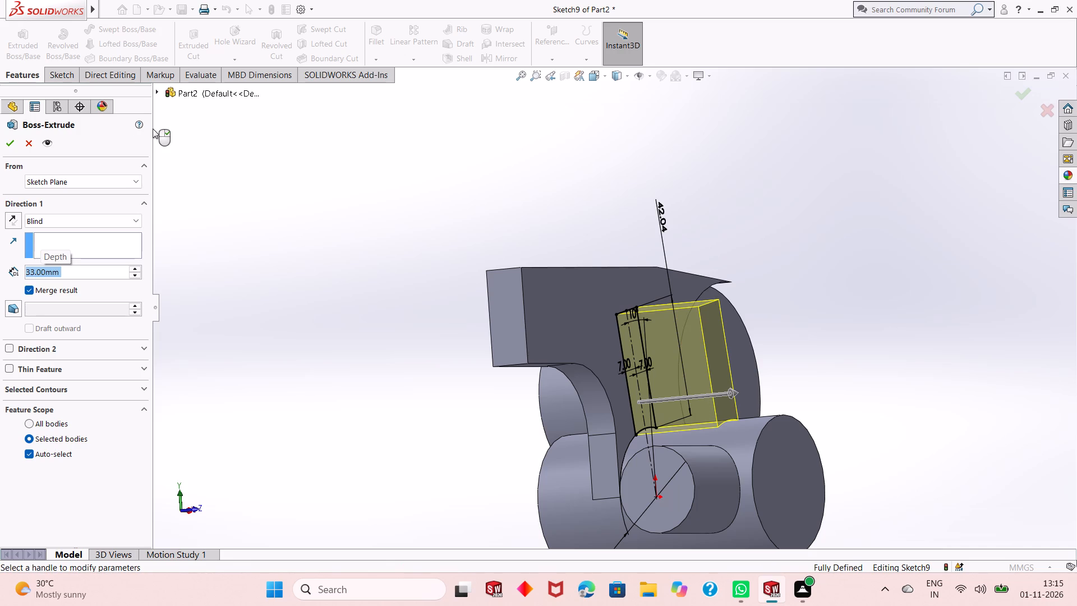
left_click(4, 145)
left_click(752, 209)
Sketch a triangle on the new block's side face, joining the upper corner at the plate, the lower outer corner and the upper outer corner.
left_click(688, 342)
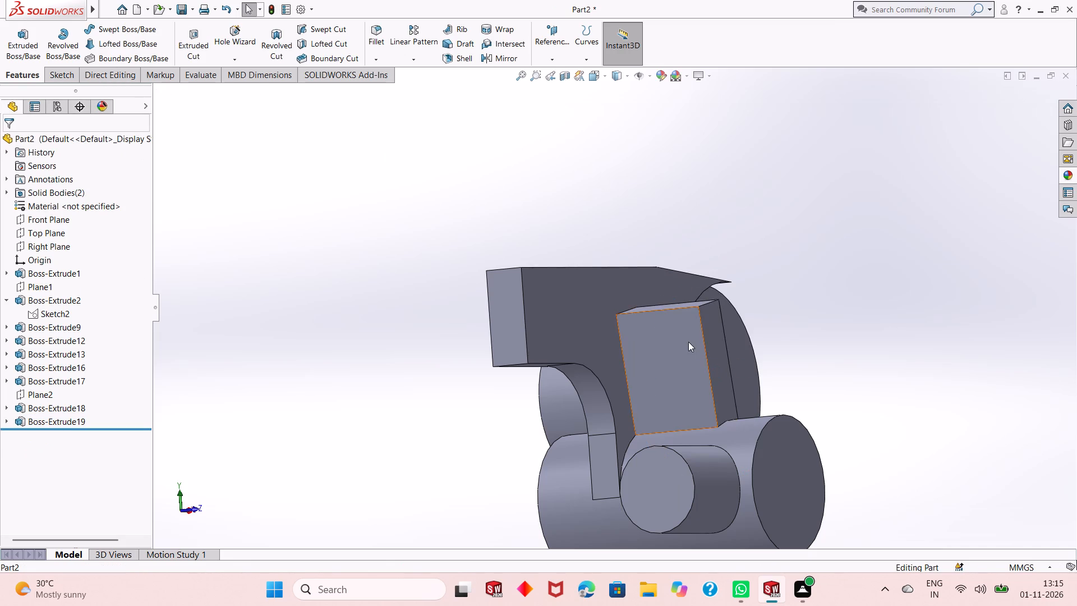
left_click(737, 315)
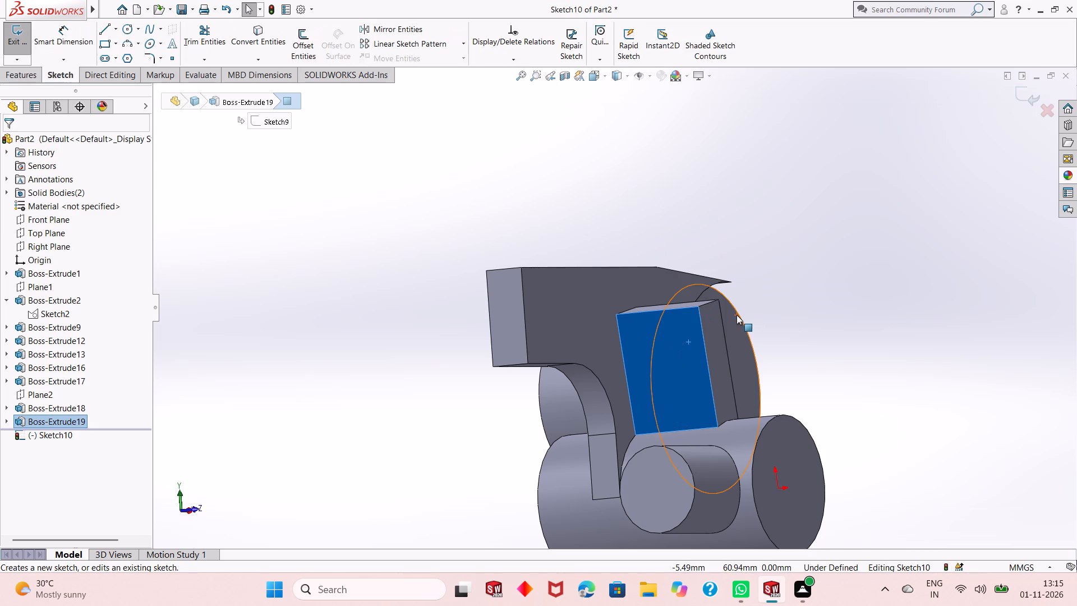
key("ctrl+8")
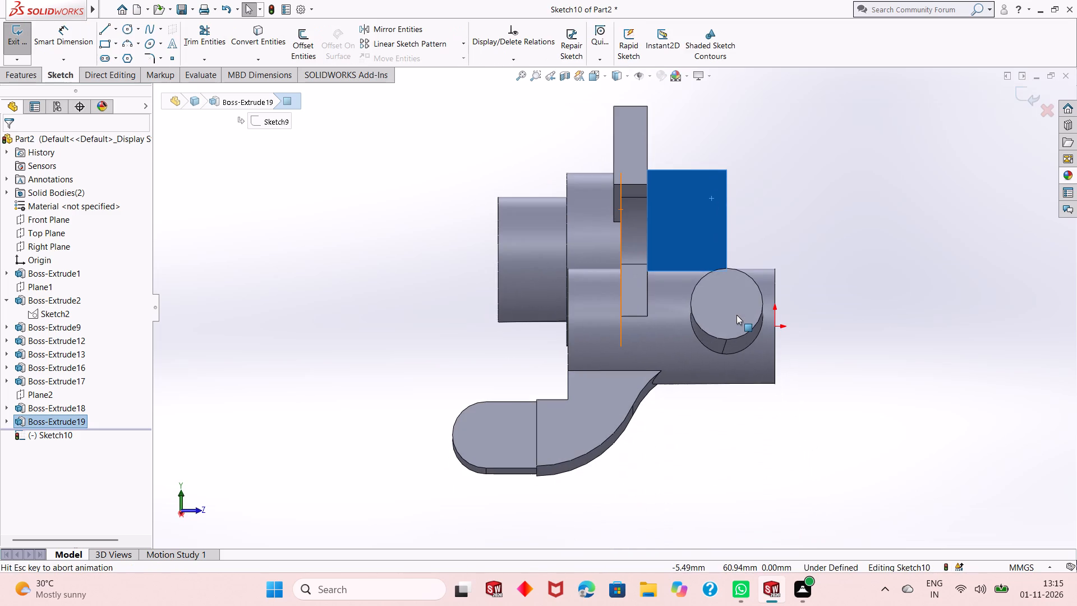
left_click(796, 150)
scroll(714, 172, "down", 3)
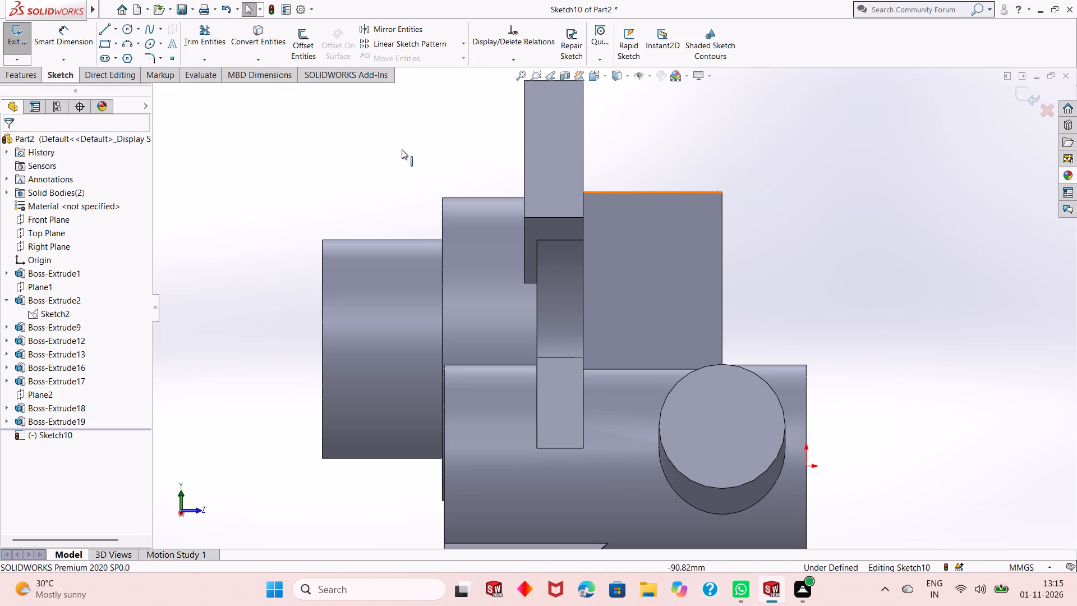
left_click(104, 31)
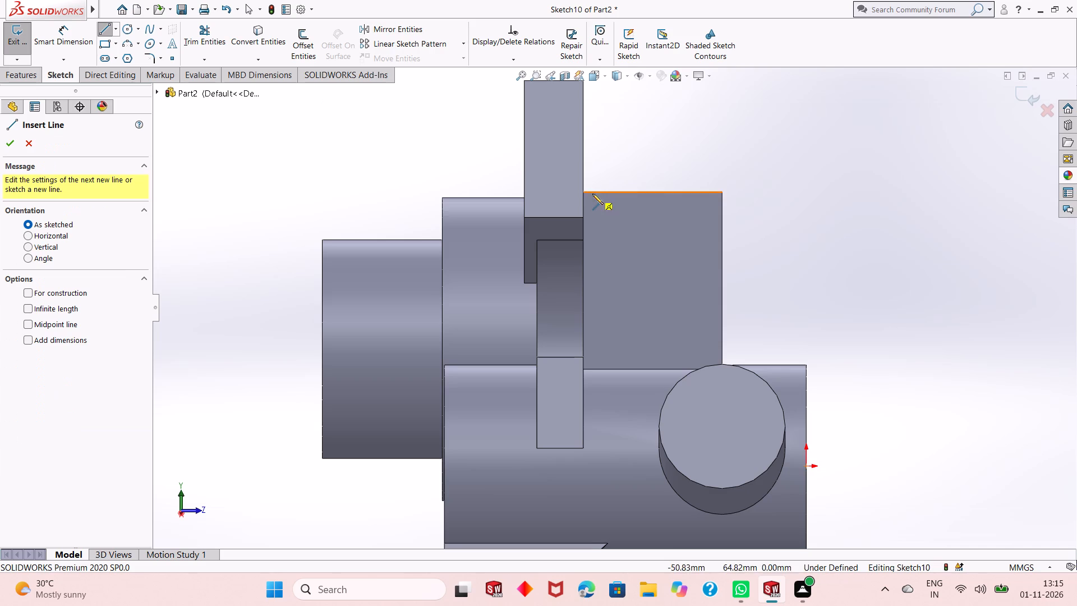
left_click(583, 193)
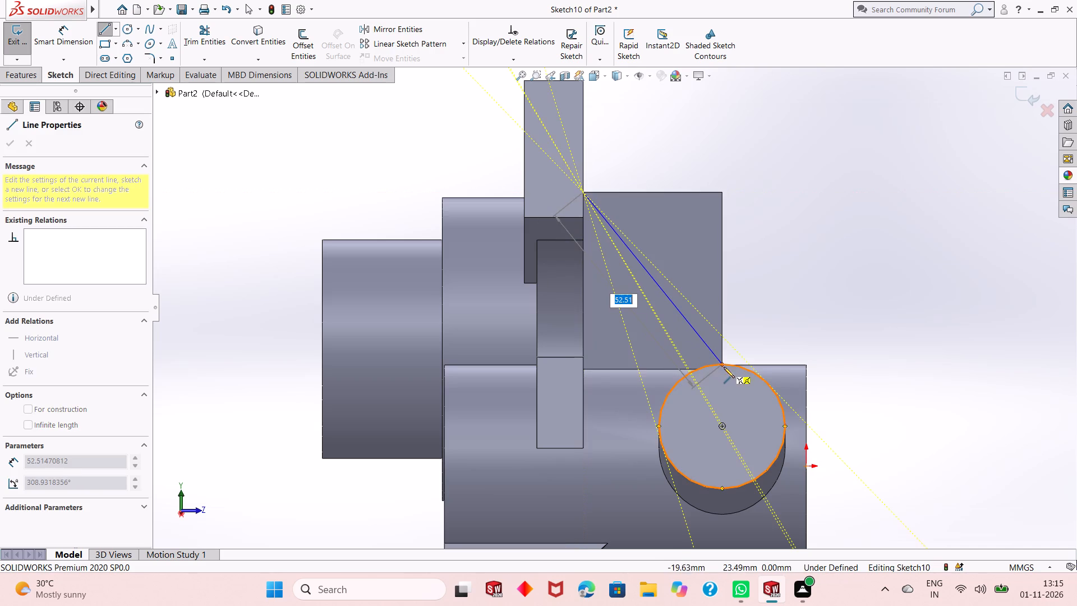
middle_click_drag(719, 305, 722, 329)
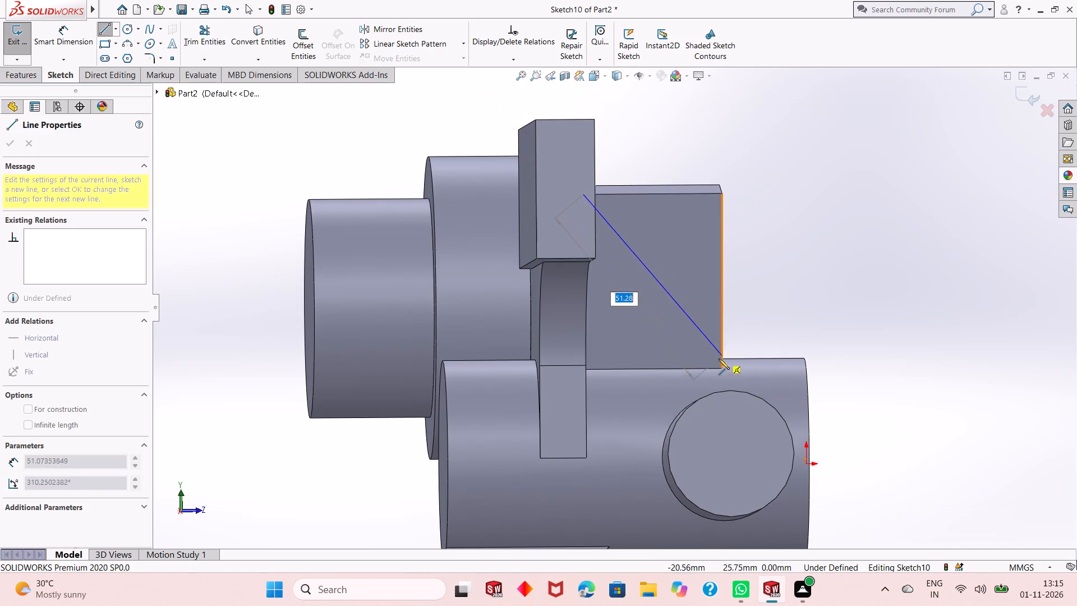
left_click(723, 368)
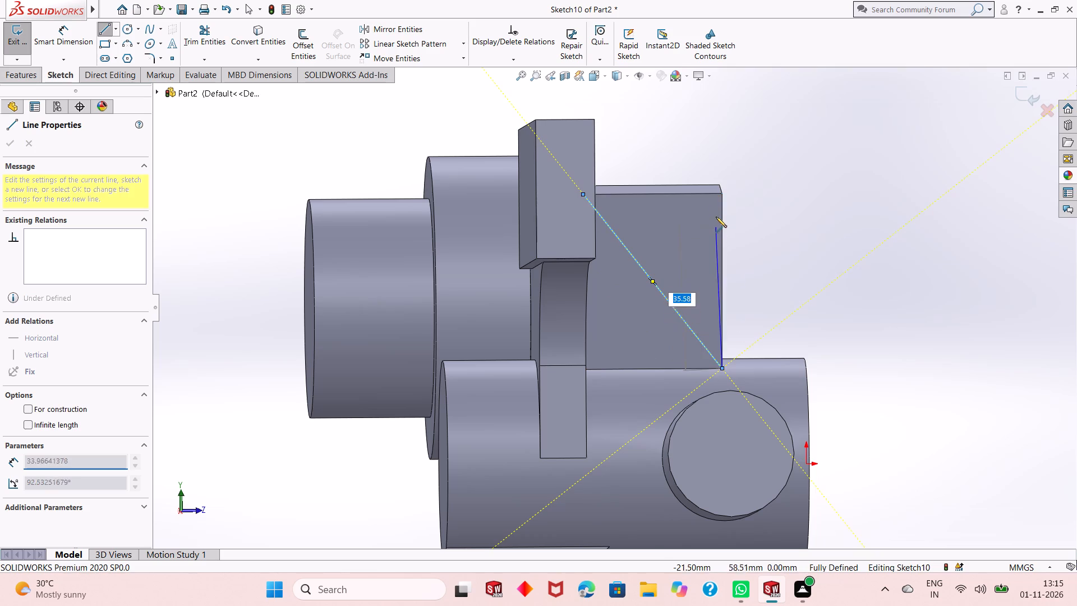
left_click(725, 194)
middle_click_drag(725, 197, 690, 206)
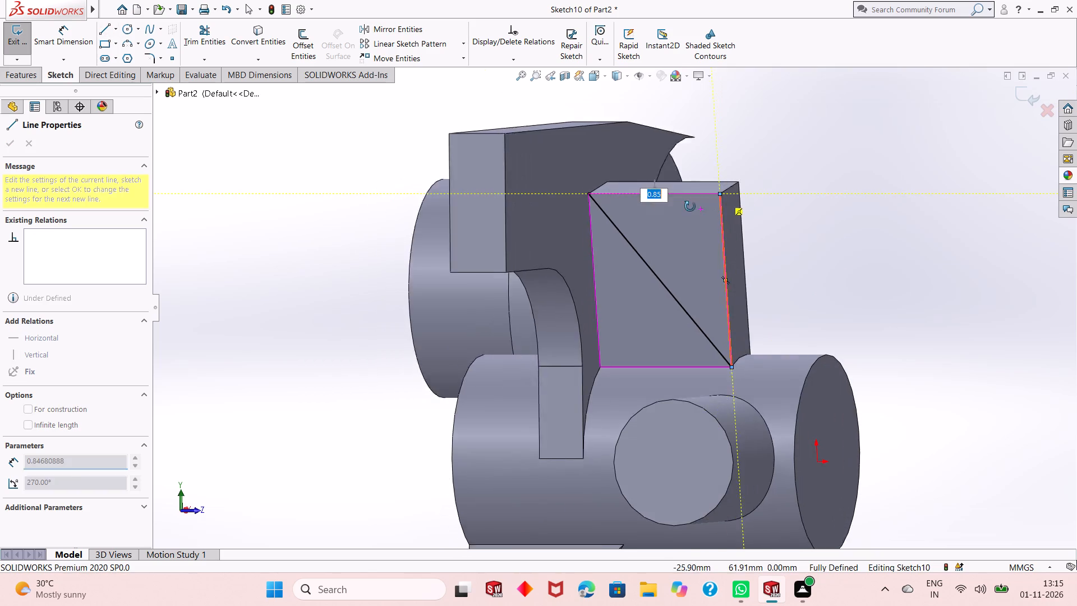
middle_click_drag(690, 206, 686, 206)
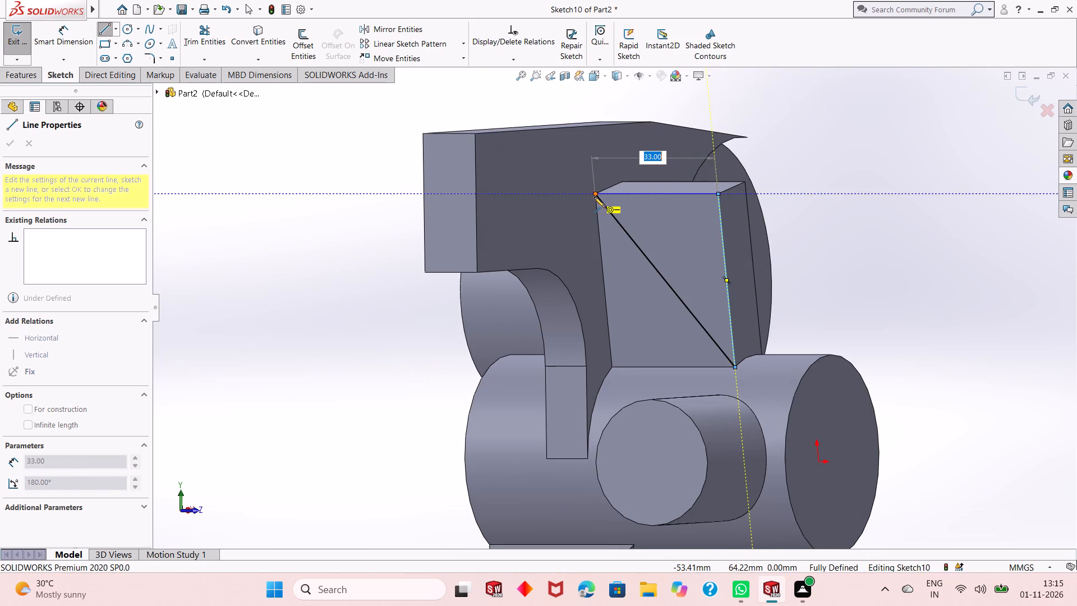
left_click(595, 194)
right_click(879, 154)
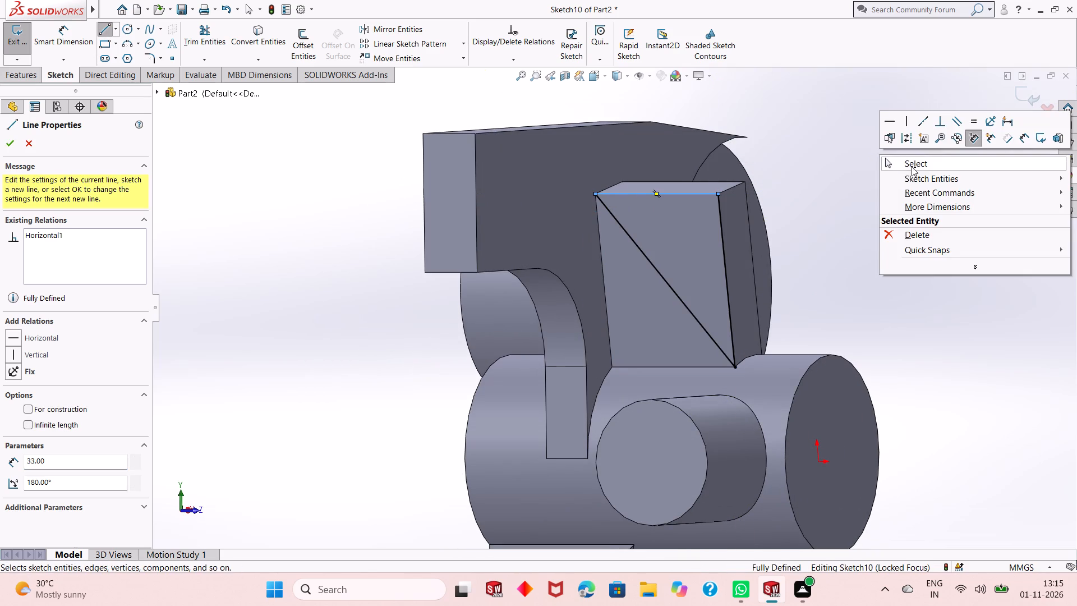
left_click(912, 163)
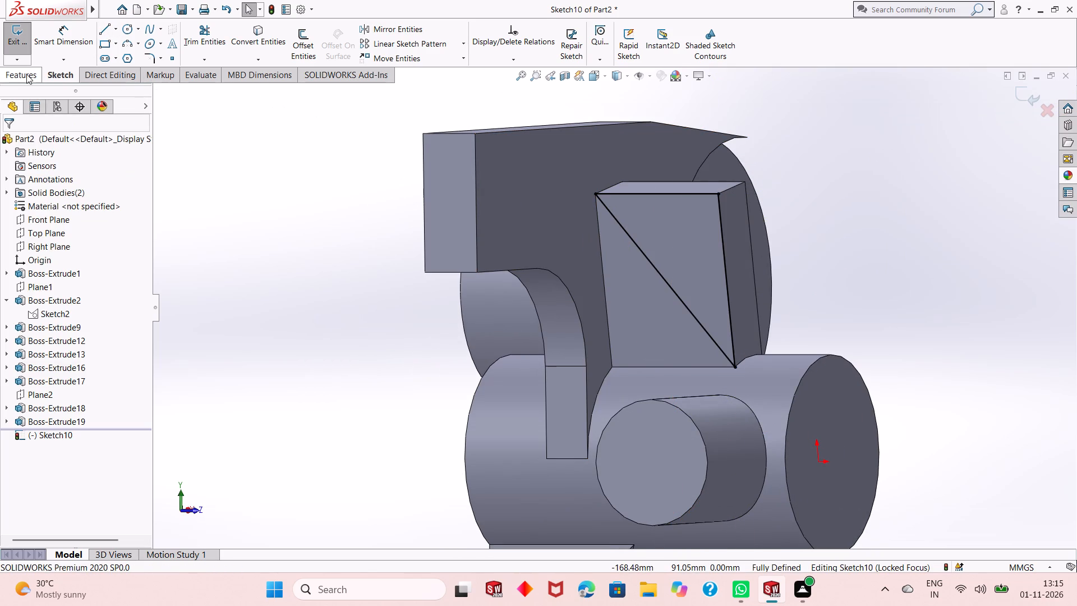
Cut-extrude the triangle 33 mm blind through the block to leave a sloped rib.
left_click(26, 74)
left_click(200, 36)
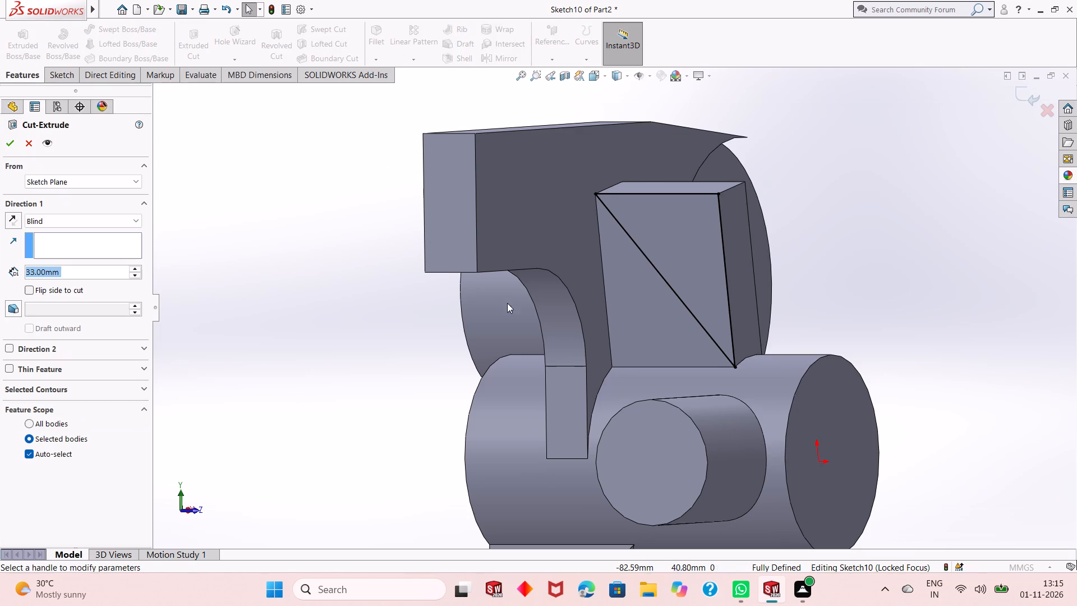
middle_click_drag(528, 315, 467, 332)
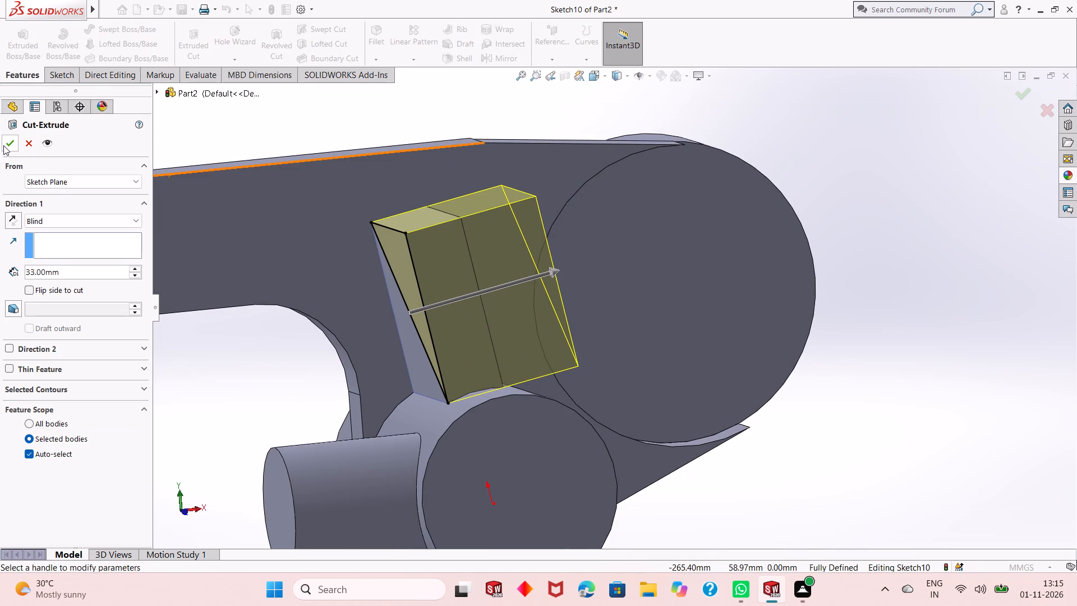
left_click(3, 145)
scroll(436, 284, "up", 3)
left_click(478, 185)
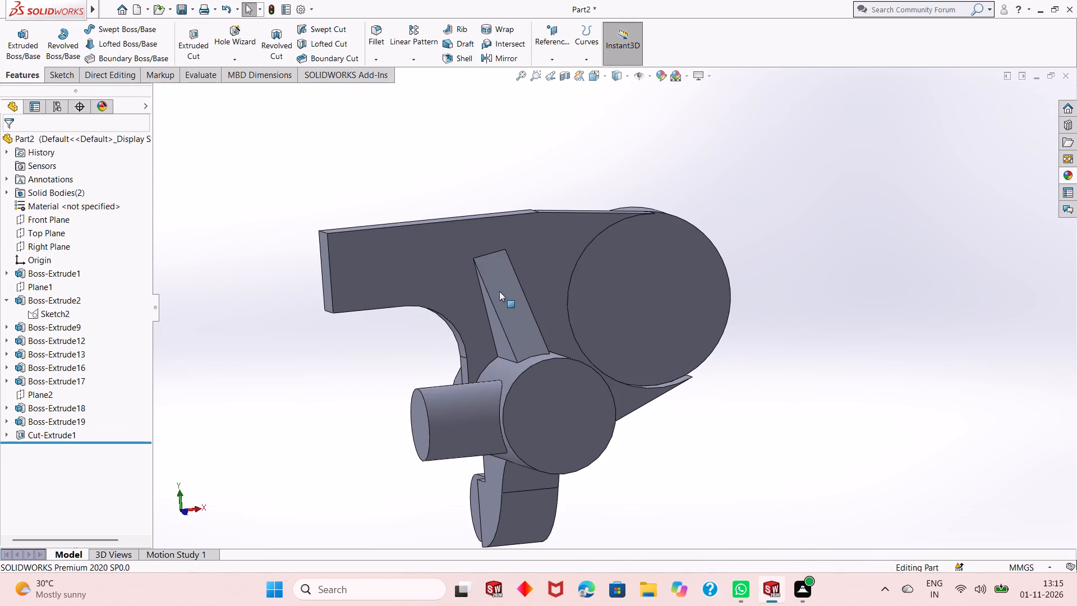
Examine the sloped rib and the rest of the bracket from the front, side and rear.
scroll(498, 313, "up", 1)
middle_click_drag(498, 313, 566, 283)
scroll(565, 282, "down", 2)
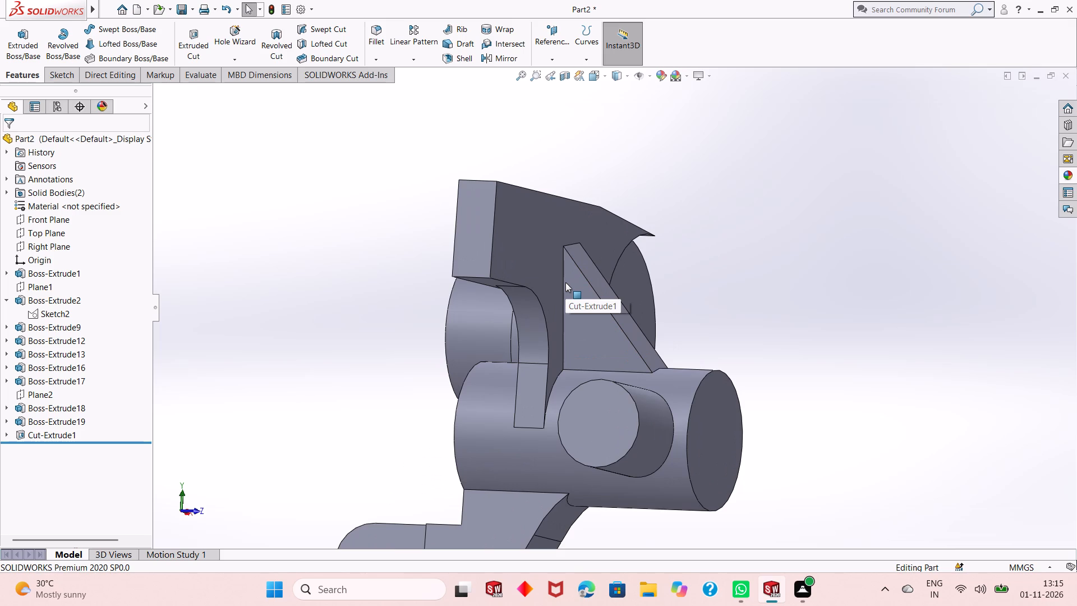
middle_click_drag(696, 278, 615, 327)
scroll(580, 360, "up", 2)
middle_click_drag(624, 412, 647, 347)
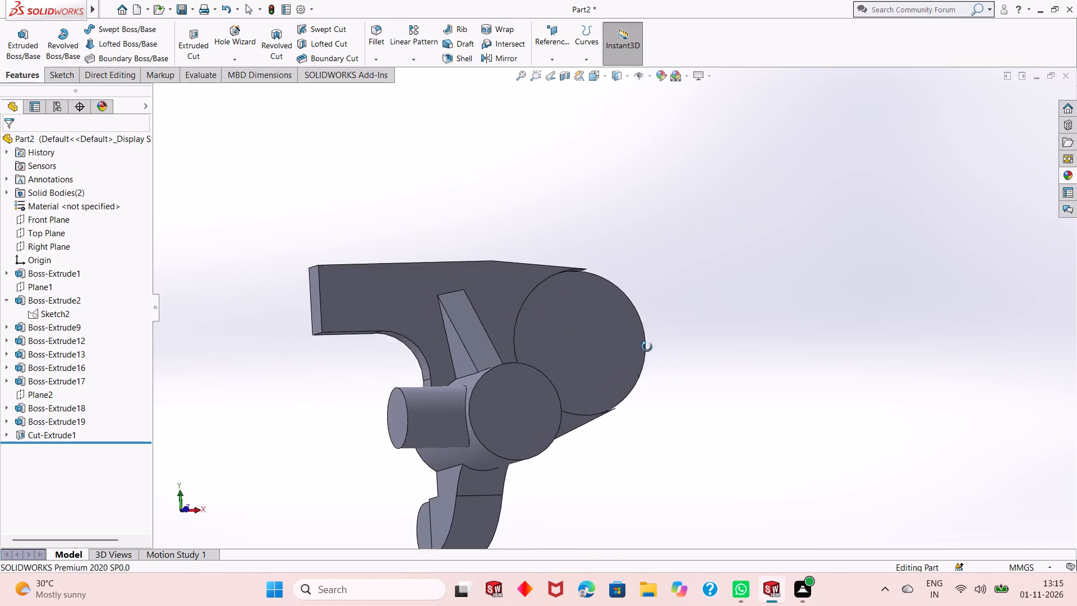
middle_click_drag(647, 347, 643, 309)
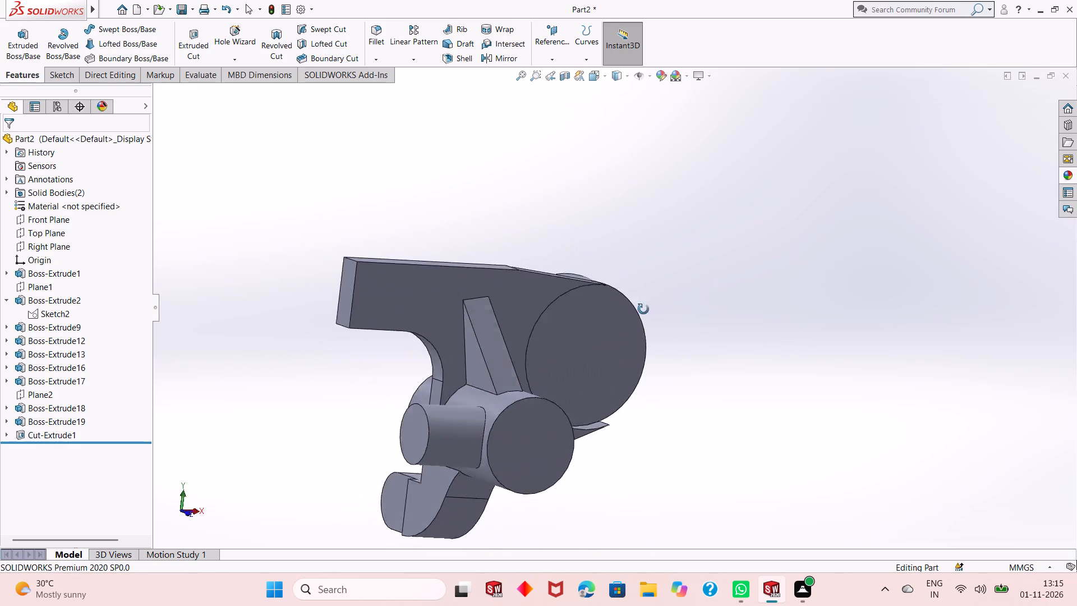
middle_click_drag(643, 309, 572, 341)
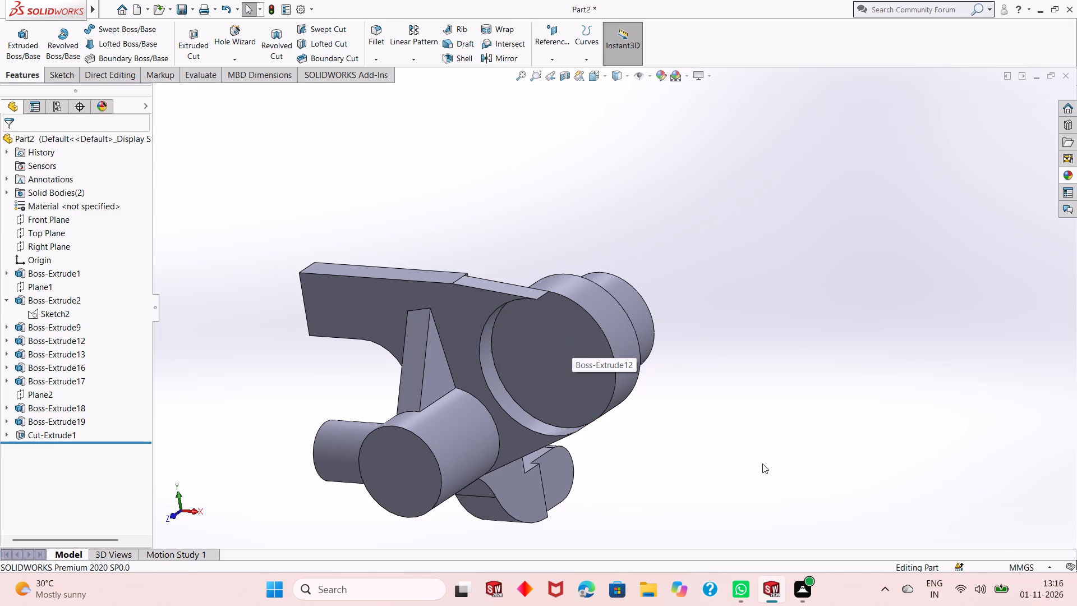
middle_click_drag(385, 394, 606, 285)
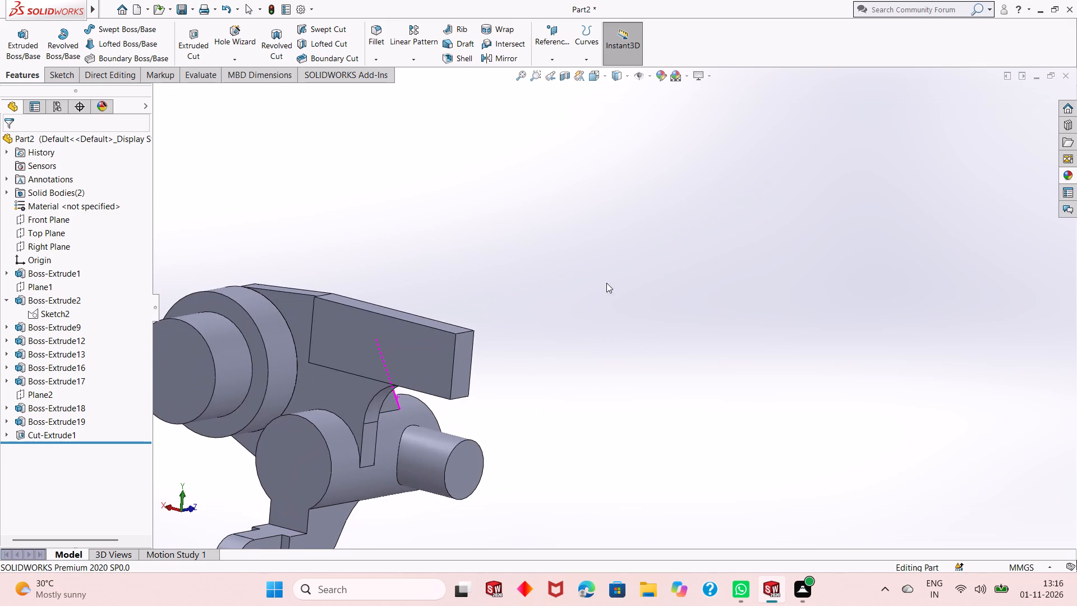
scroll(546, 384, "up", 3)
middle_click_drag(457, 449, 480, 391)
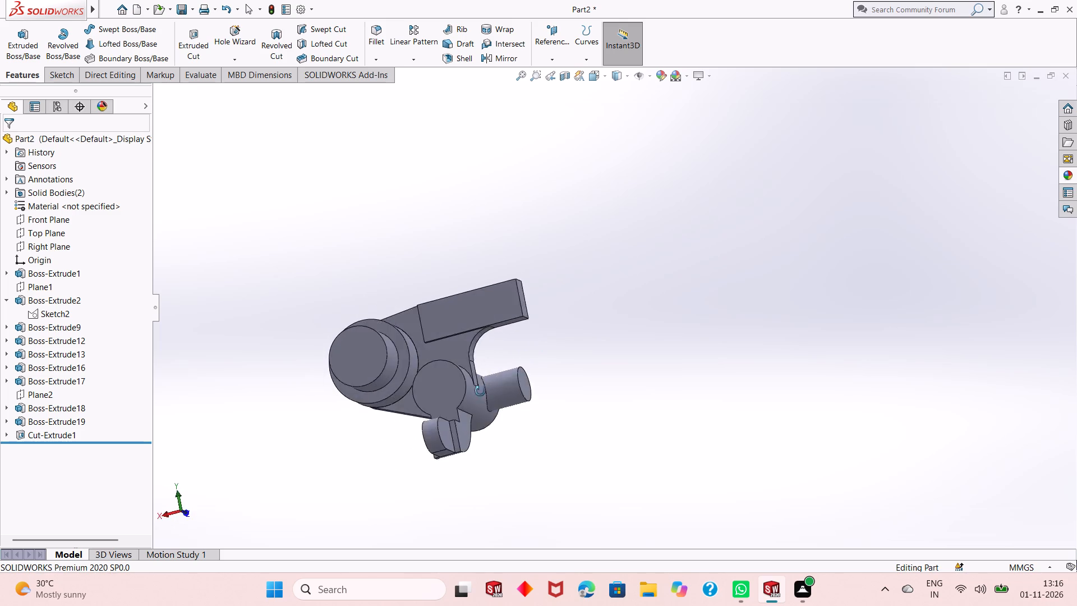
Sketch a concentric circle about 49 mm in diameter on the 72 mm cylinder's flat end face, on the rib side.
middle_click_drag(480, 391, 436, 499)
scroll(426, 346, "down", 2)
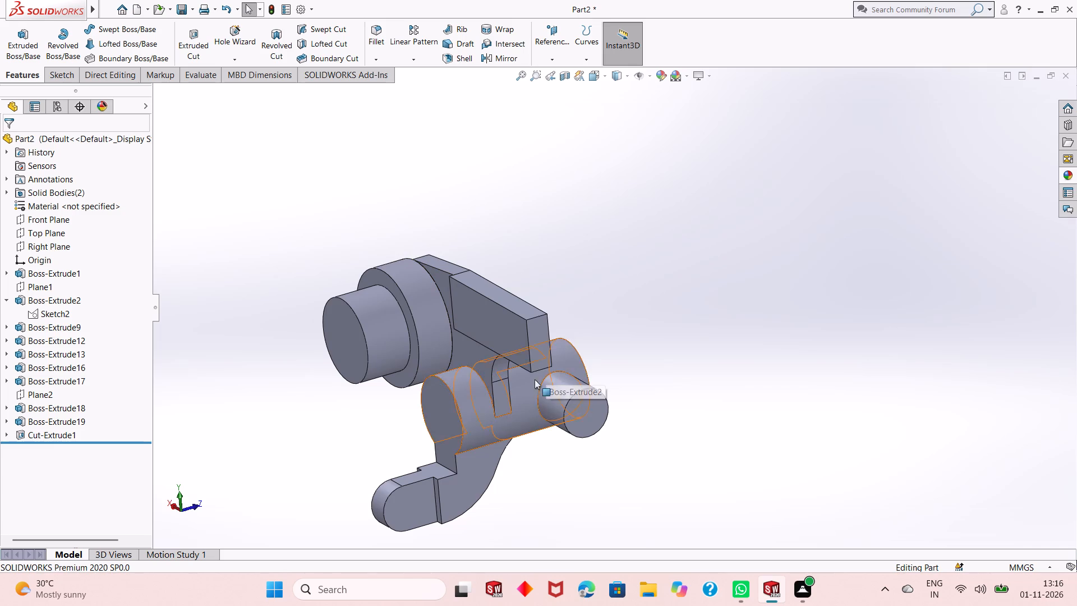
middle_click_drag(570, 325, 426, 411)
left_click(489, 270)
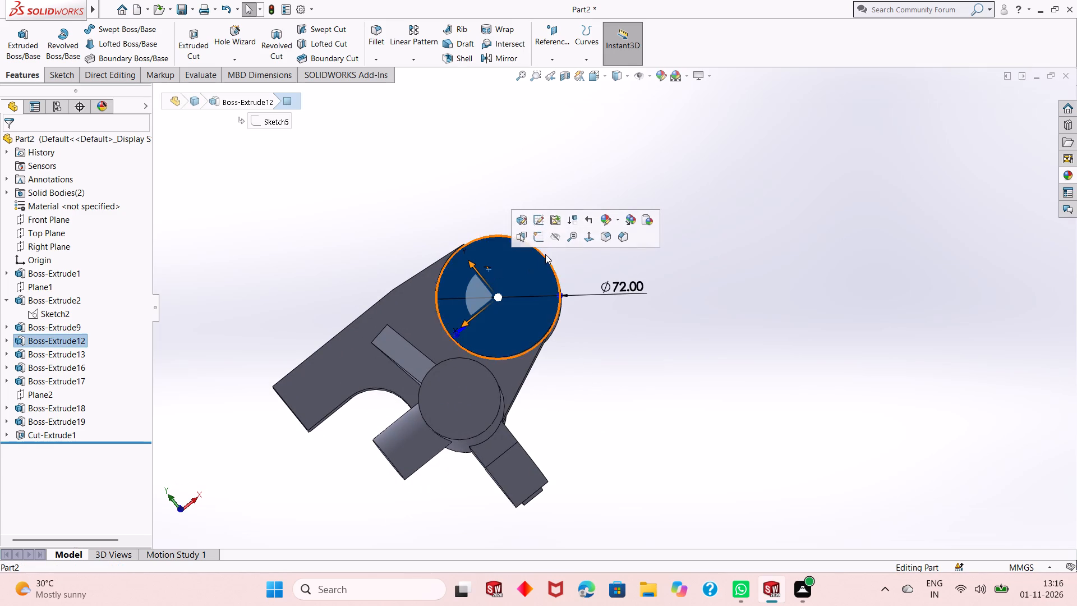
left_click(637, 362)
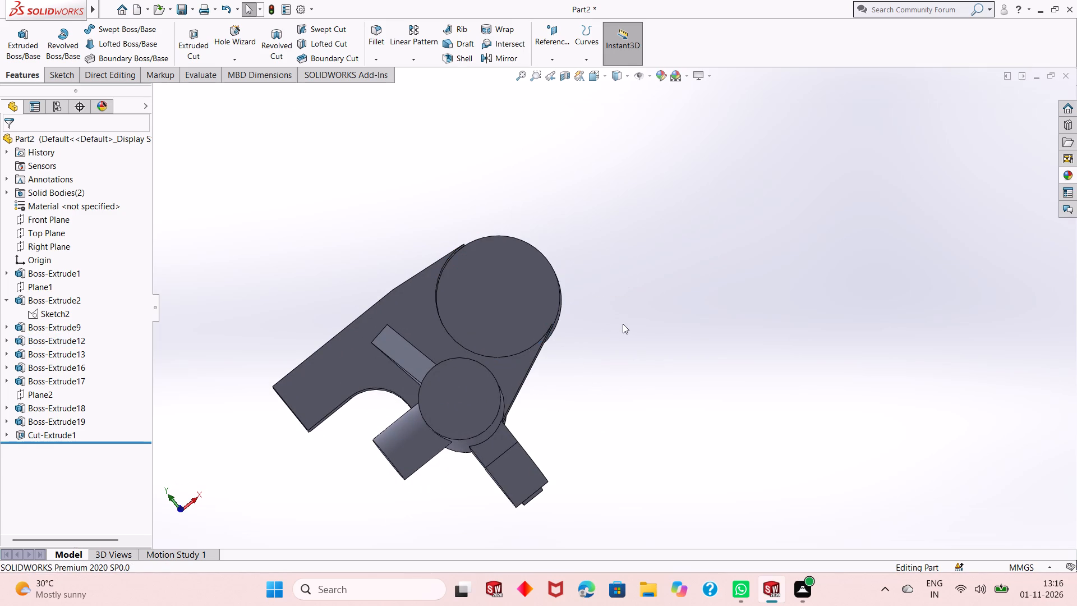
left_click(511, 275)
left_click(564, 249)
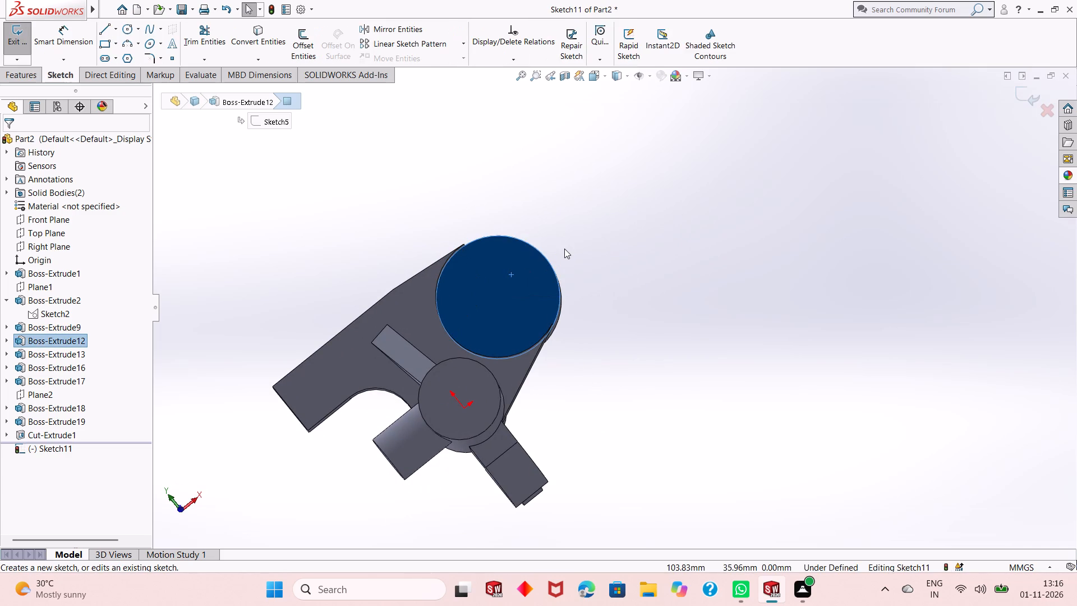
key("ctrl+8")
scroll(564, 249, "up", 2)
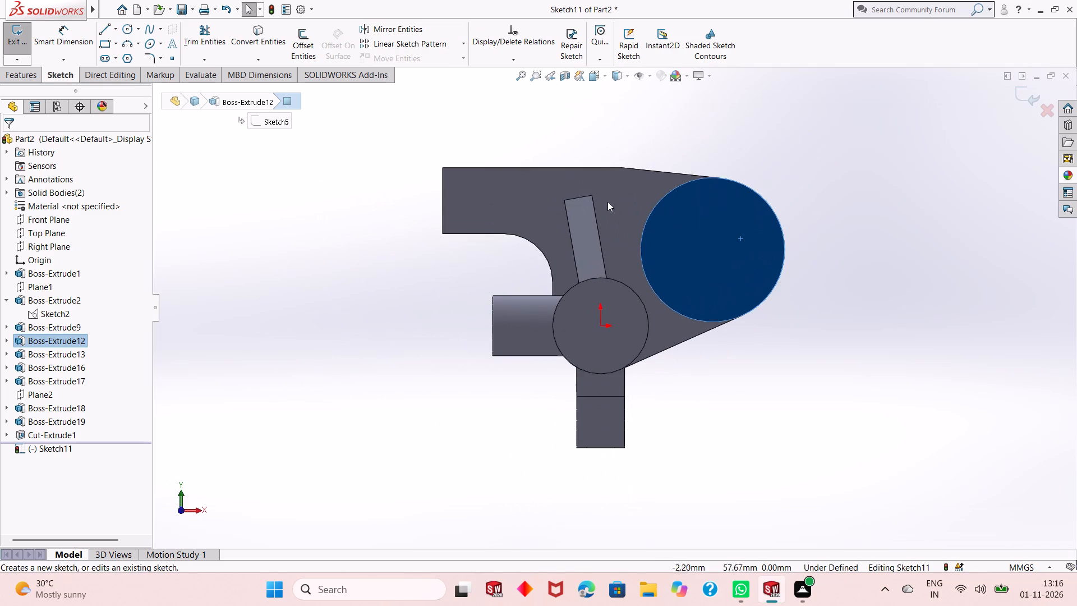
left_click(839, 178)
scroll(854, 201, "down", 1)
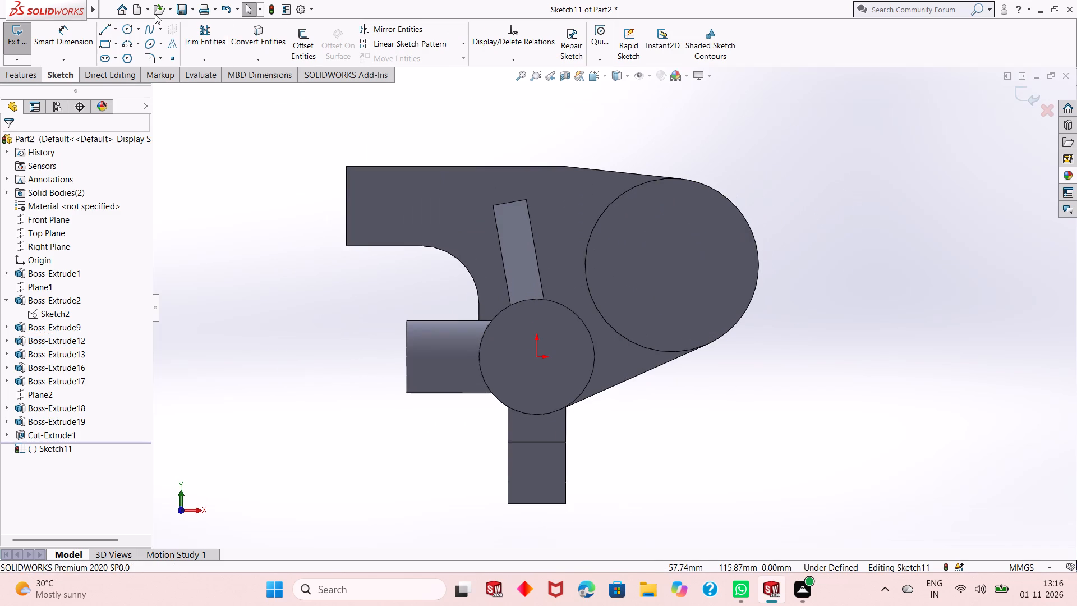
left_click(133, 29)
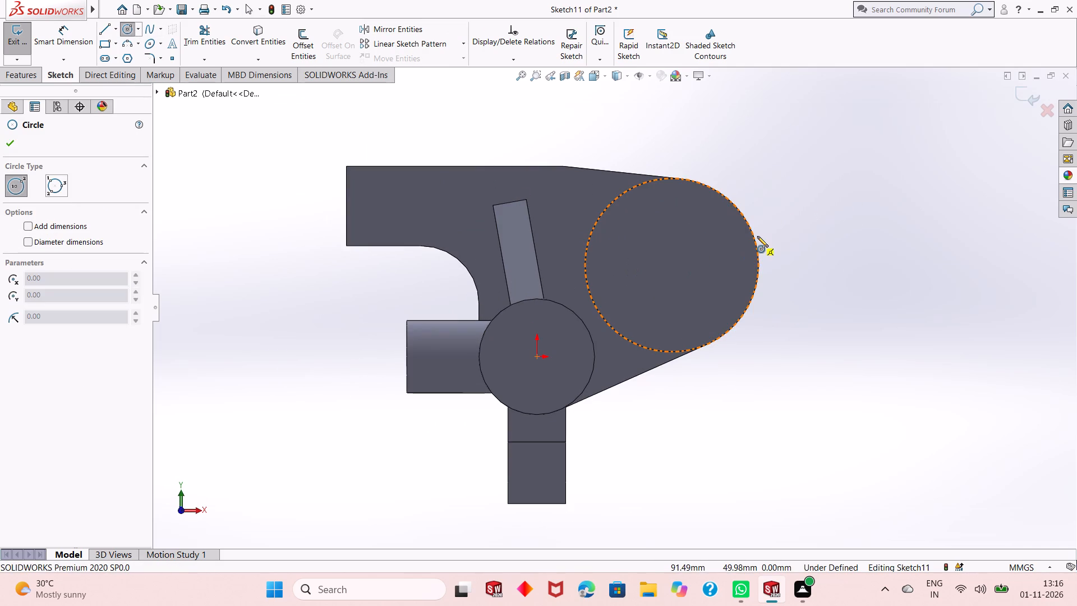
left_click(674, 266)
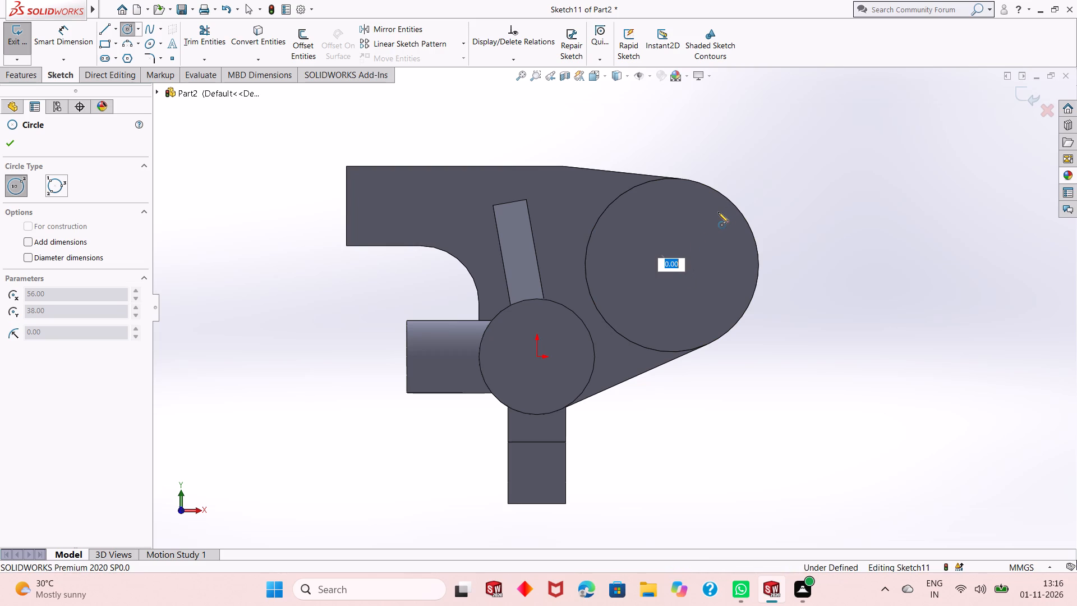
key("Escape")
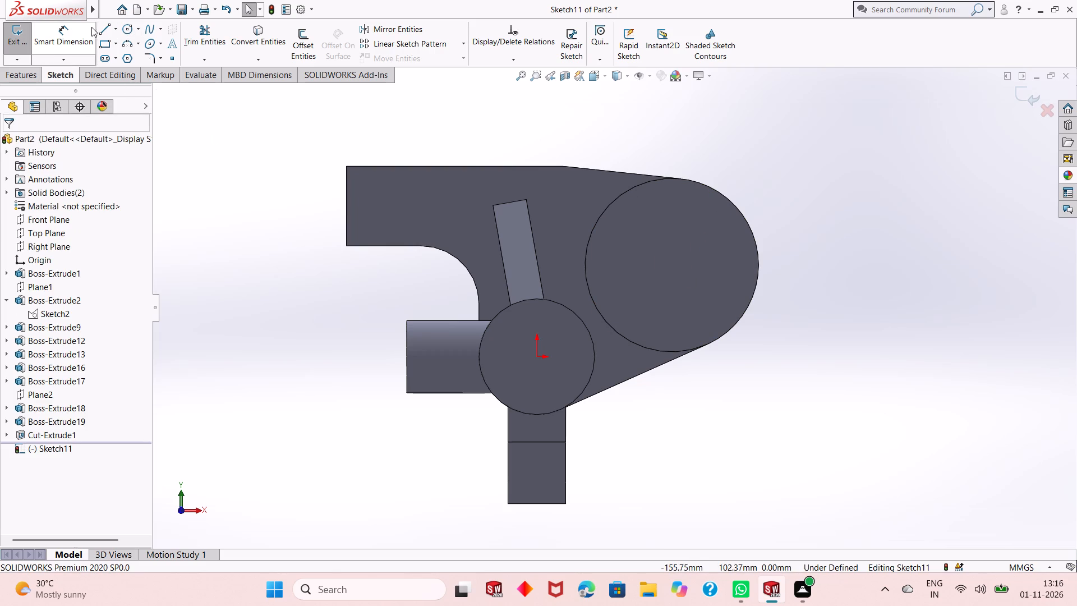
left_click(126, 31)
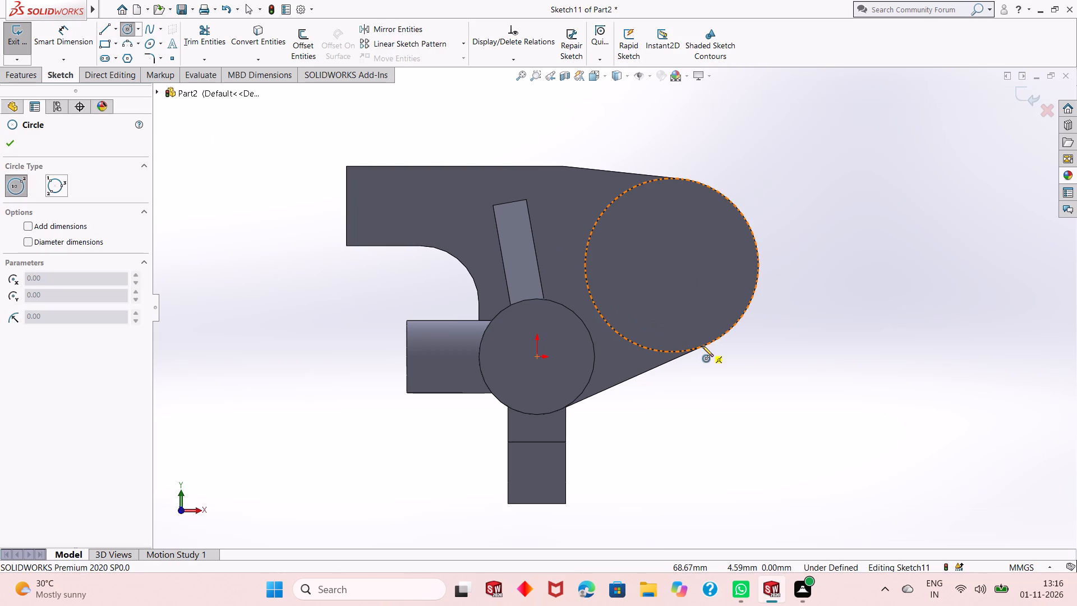
left_click(671, 265)
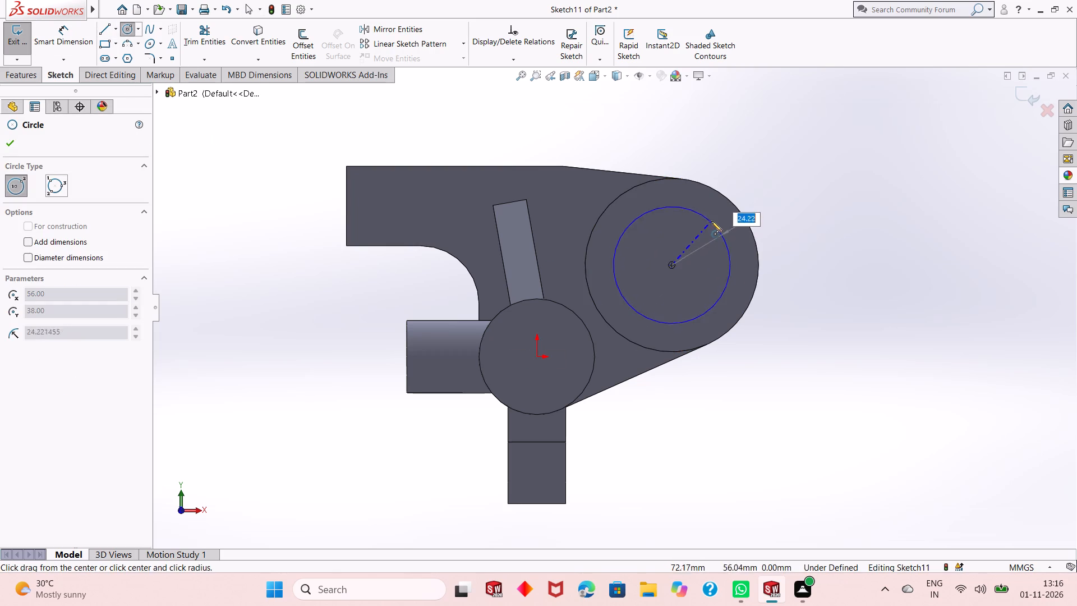
left_click(712, 221)
right_click(795, 184)
left_click(864, 196)
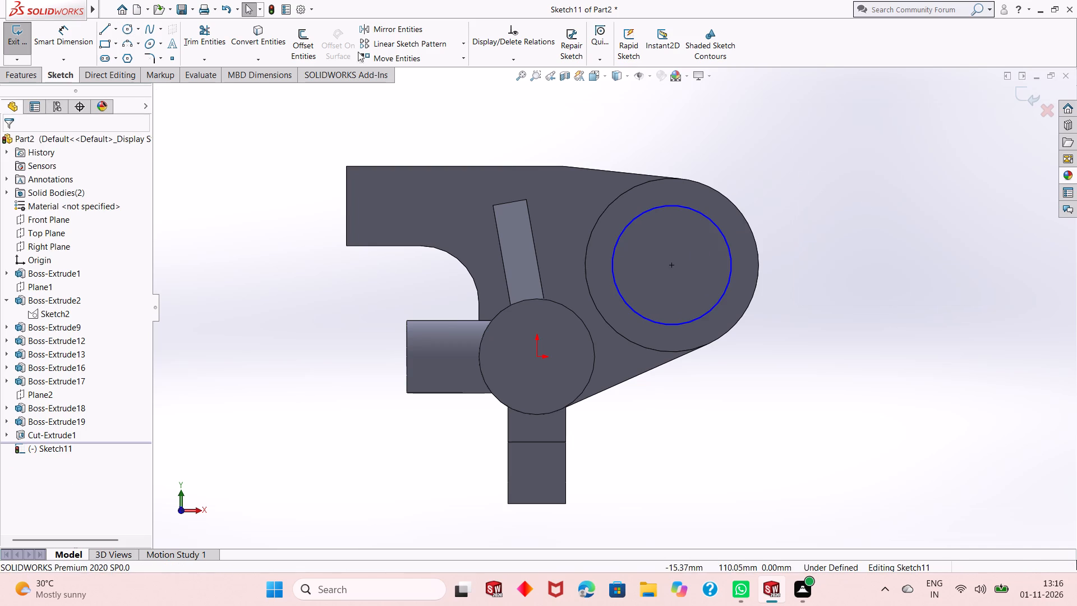
Dimension the new circle's diameter and set it to 30 mm.
left_click(64, 32)
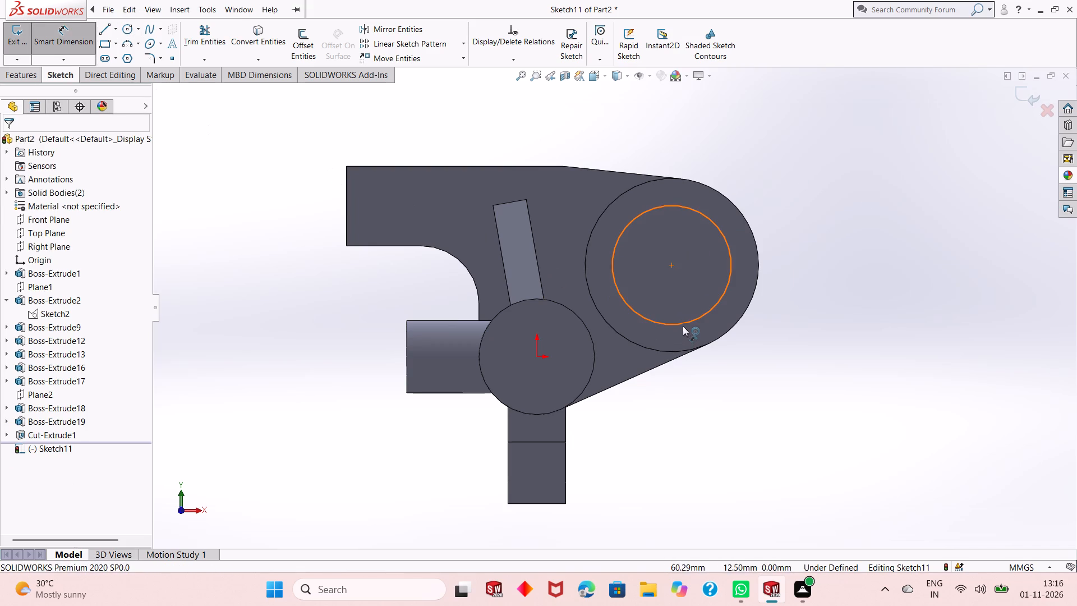
left_click(684, 325)
left_click(812, 393)
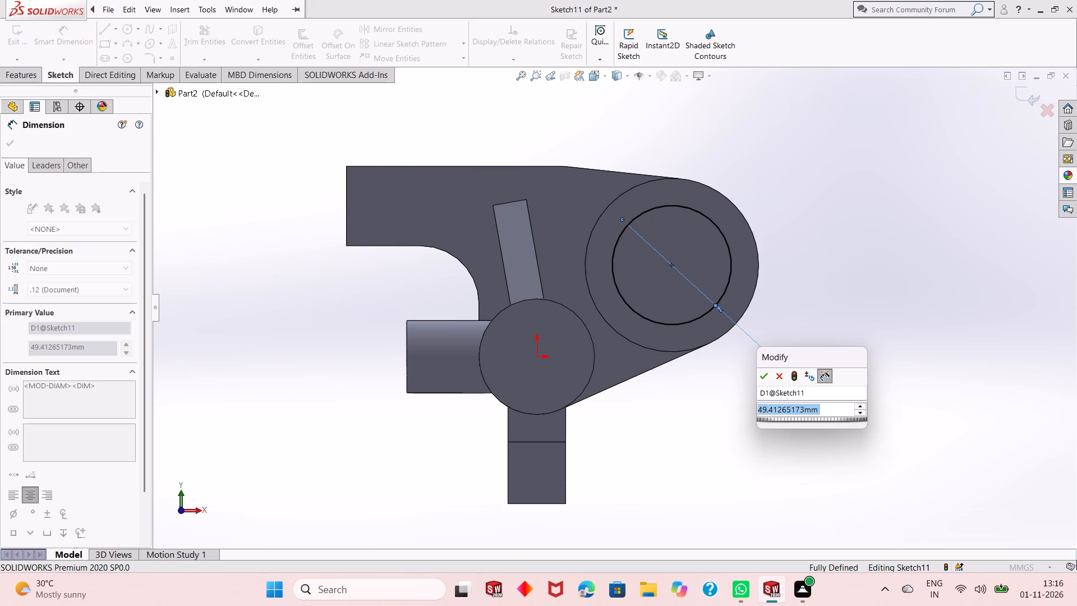
type("30")
key("Return")
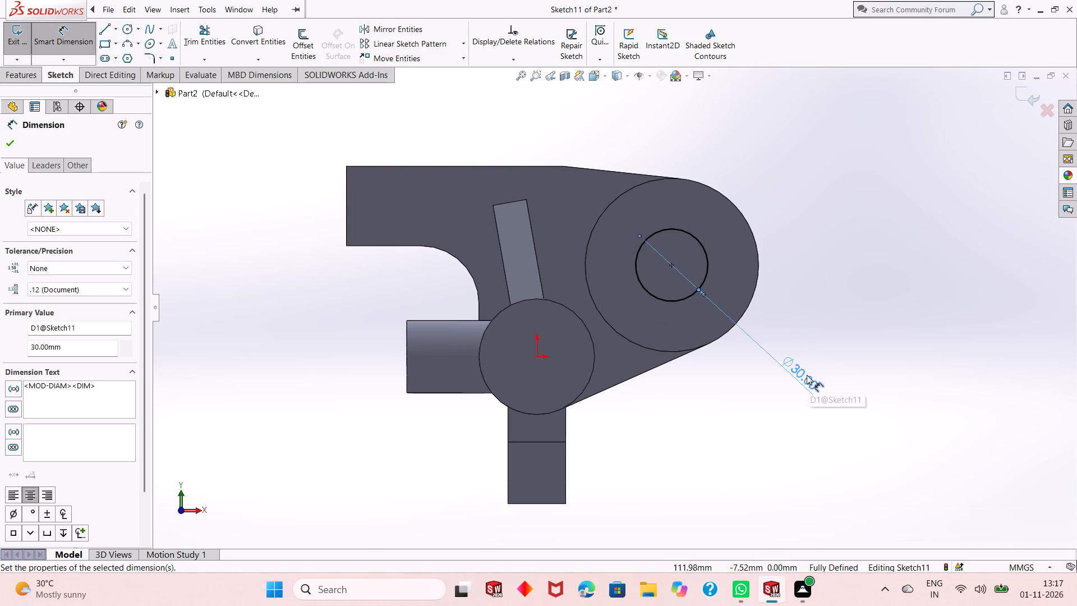
Exit the circle sketch and check the extrusion settings of the 72 mm cylinder from a side view.
middle_click_drag(834, 309, 716, 391)
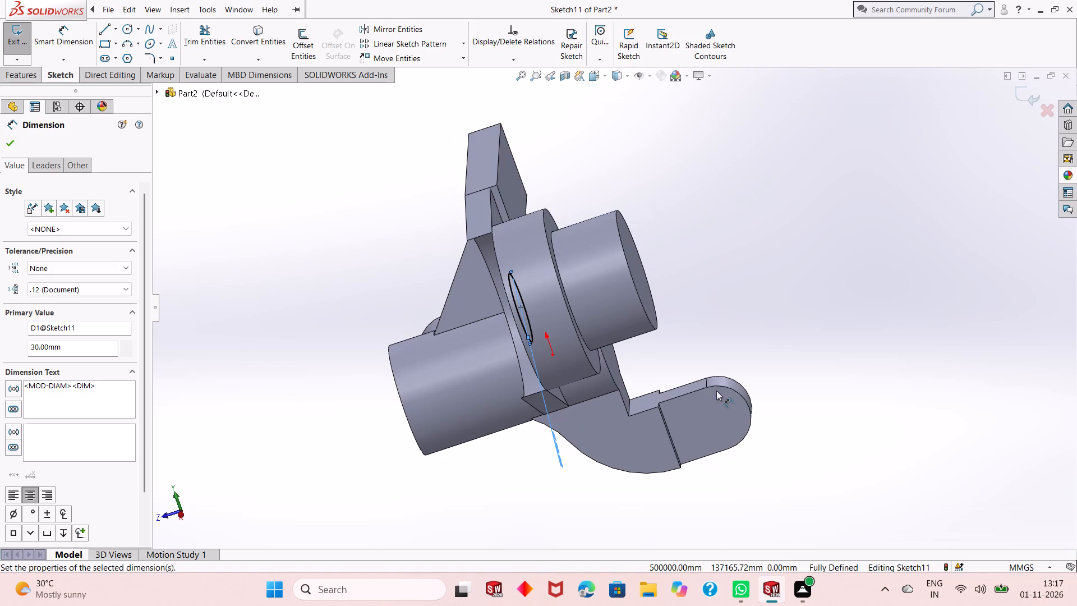
middle_click_drag(631, 398, 643, 381)
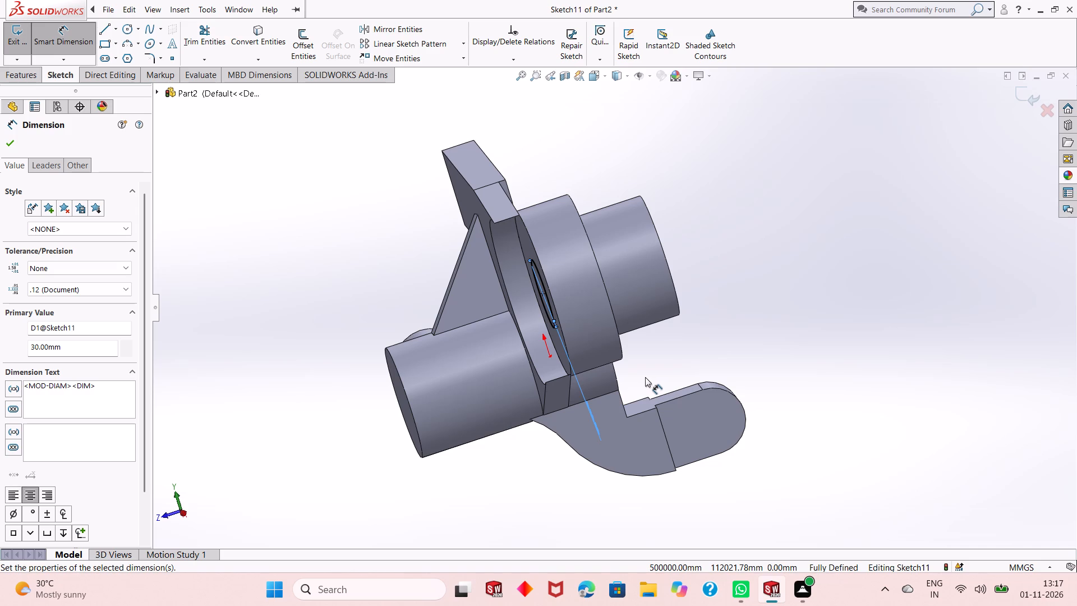
left_click(575, 300)
left_click(583, 304)
left_click(596, 297)
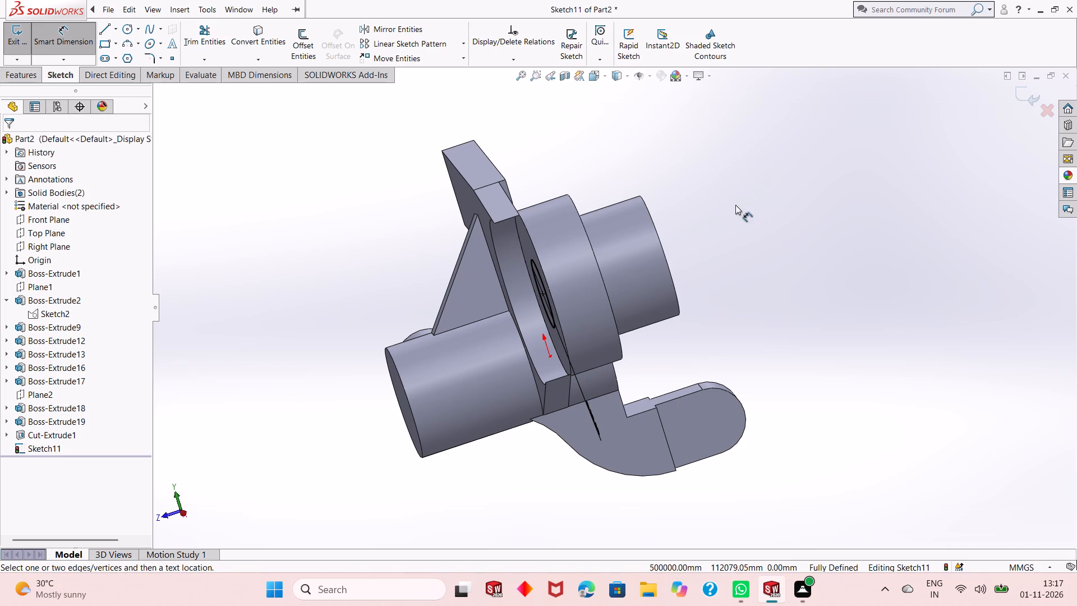
right_click(735, 205)
left_click(773, 237)
left_click(575, 259)
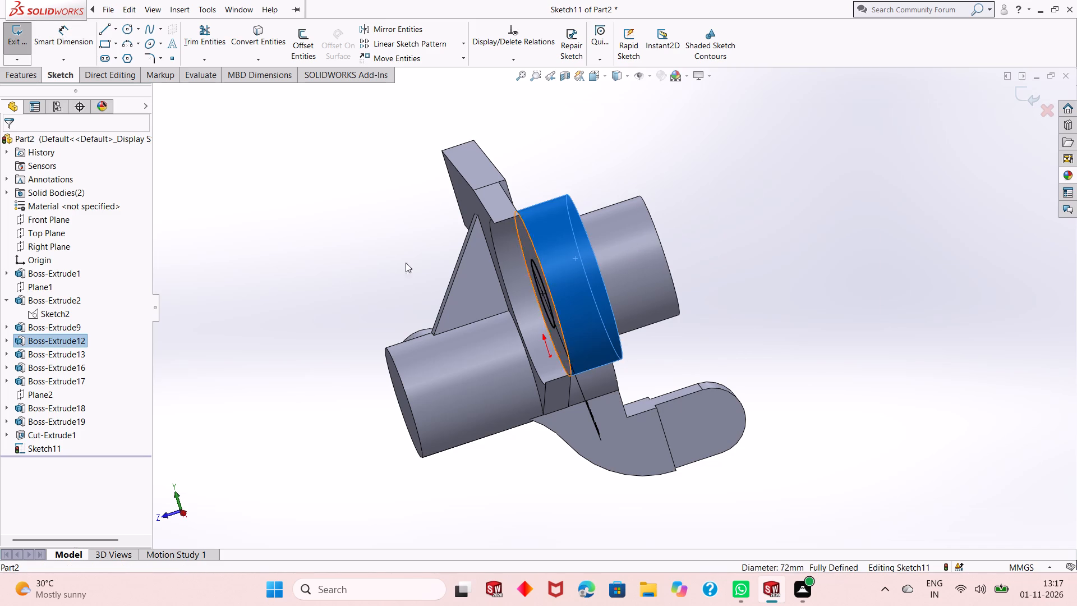
left_click(65, 341)
left_click(222, 283)
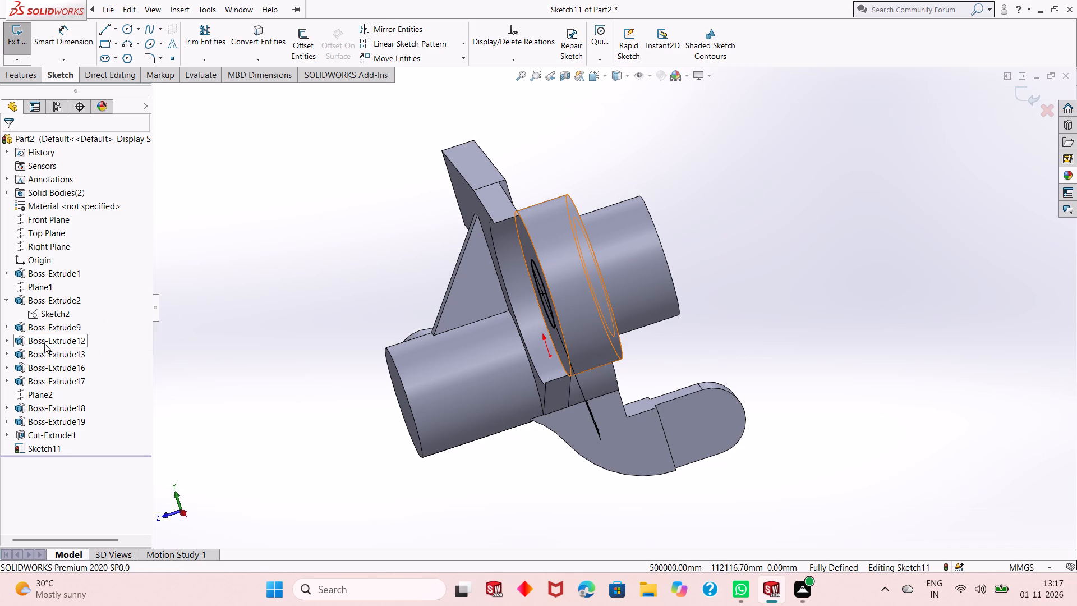
right_click(45, 343)
left_click(260, 300)
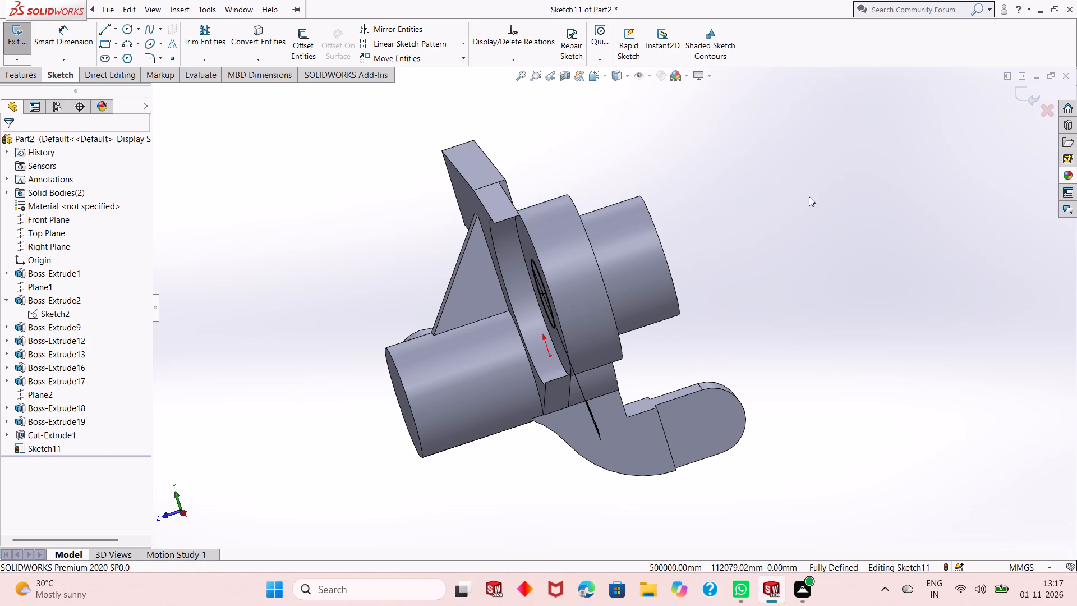
left_click(1014, 96)
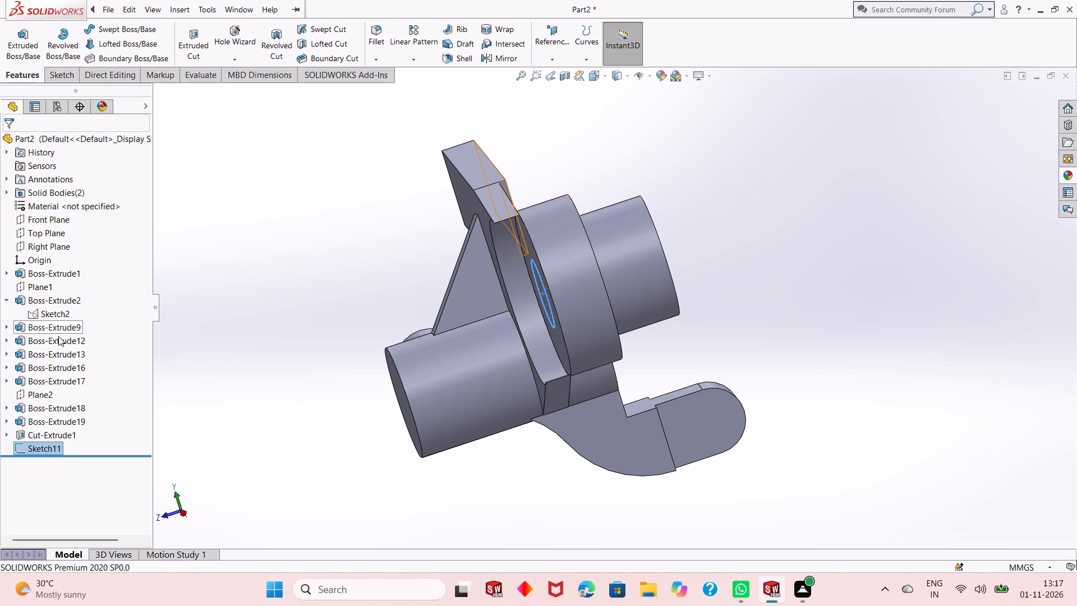
right_click(58, 336)
left_click(72, 302)
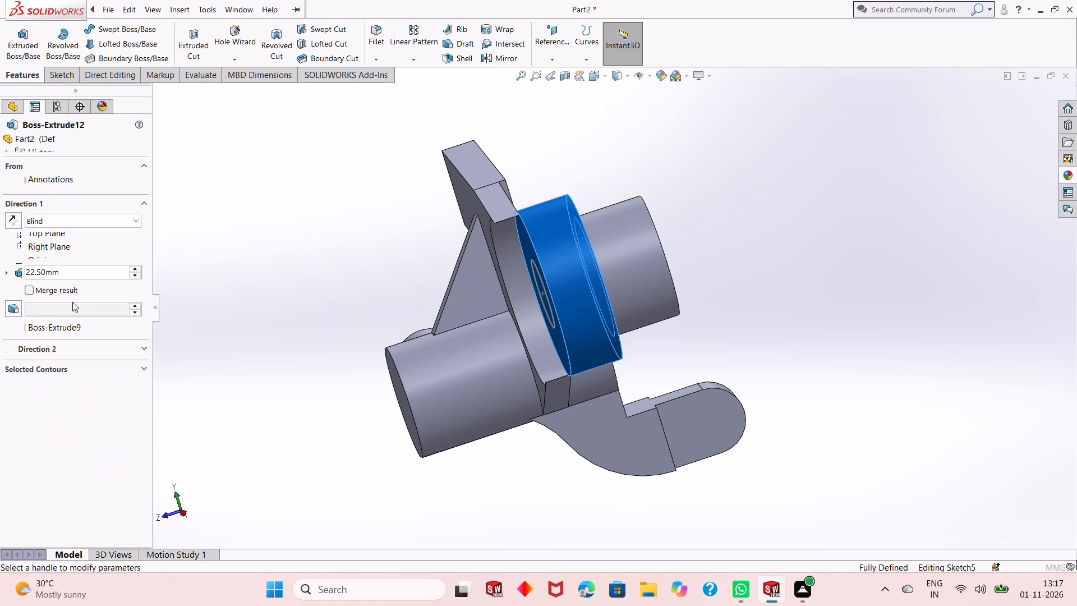
key("Escape")
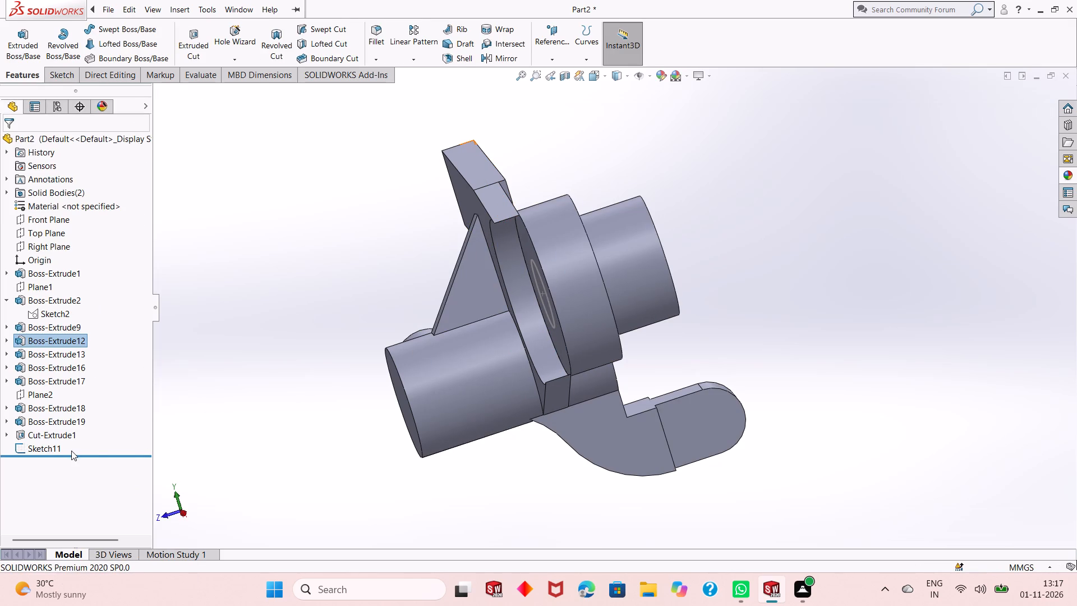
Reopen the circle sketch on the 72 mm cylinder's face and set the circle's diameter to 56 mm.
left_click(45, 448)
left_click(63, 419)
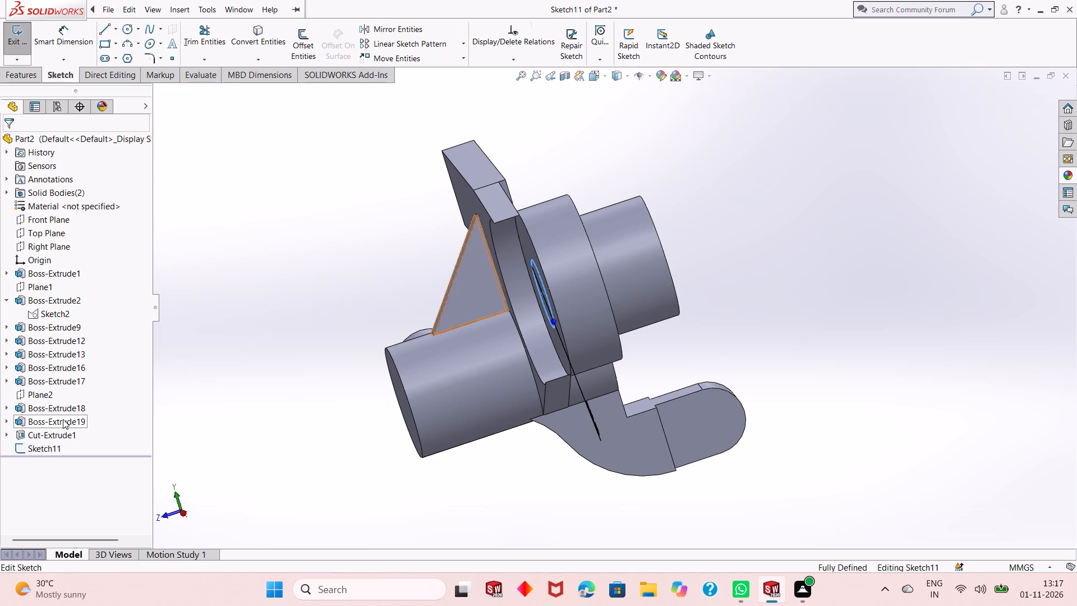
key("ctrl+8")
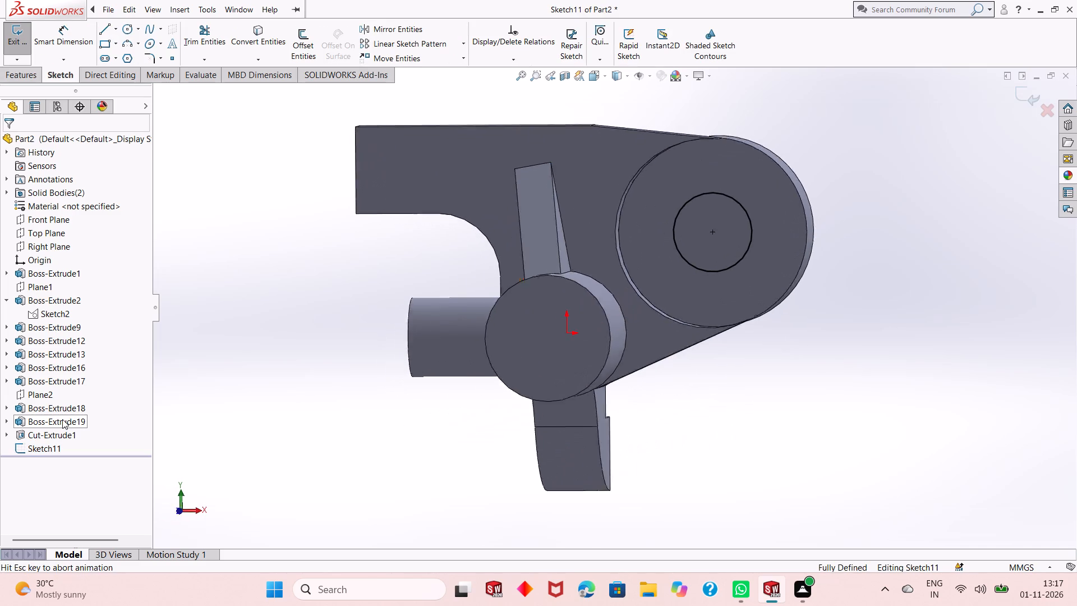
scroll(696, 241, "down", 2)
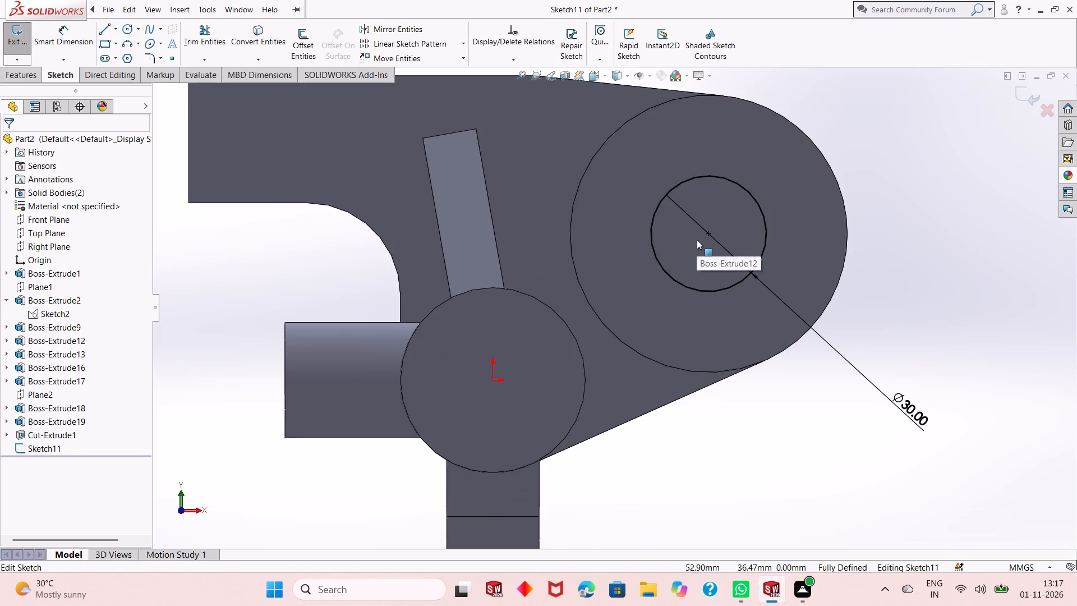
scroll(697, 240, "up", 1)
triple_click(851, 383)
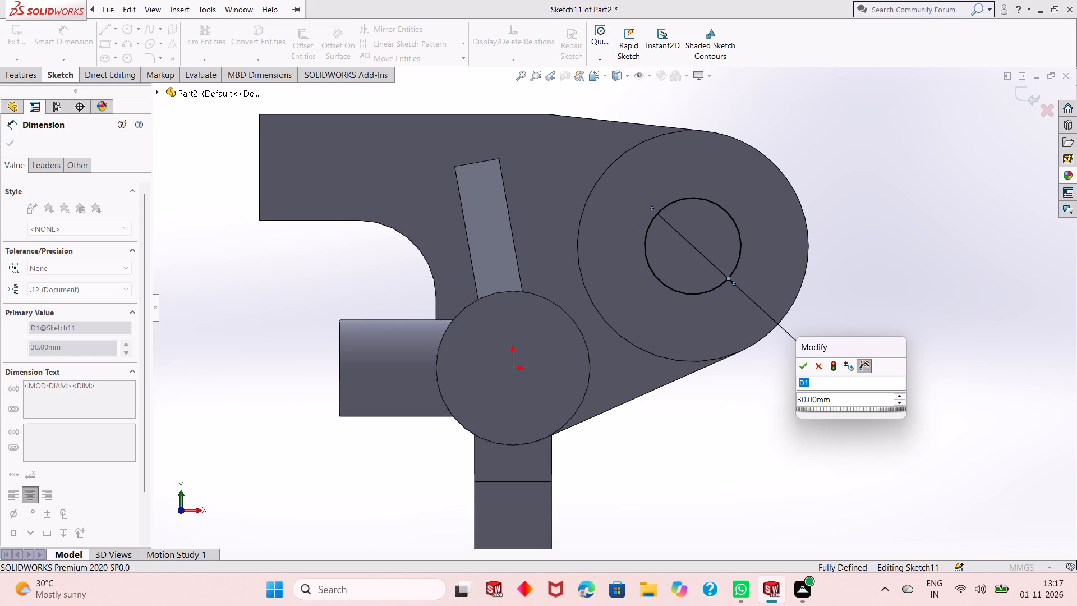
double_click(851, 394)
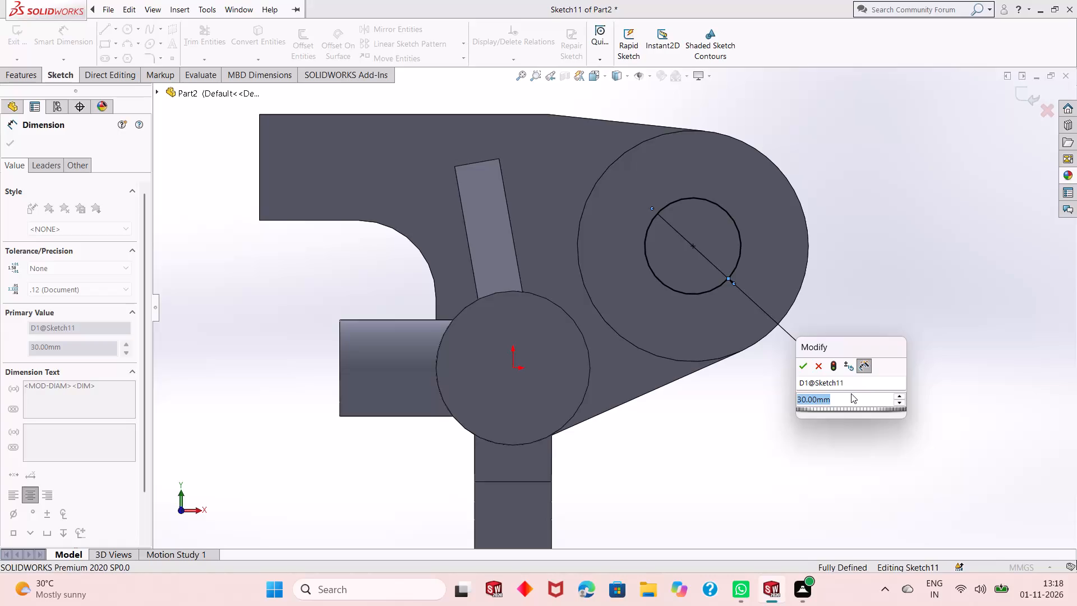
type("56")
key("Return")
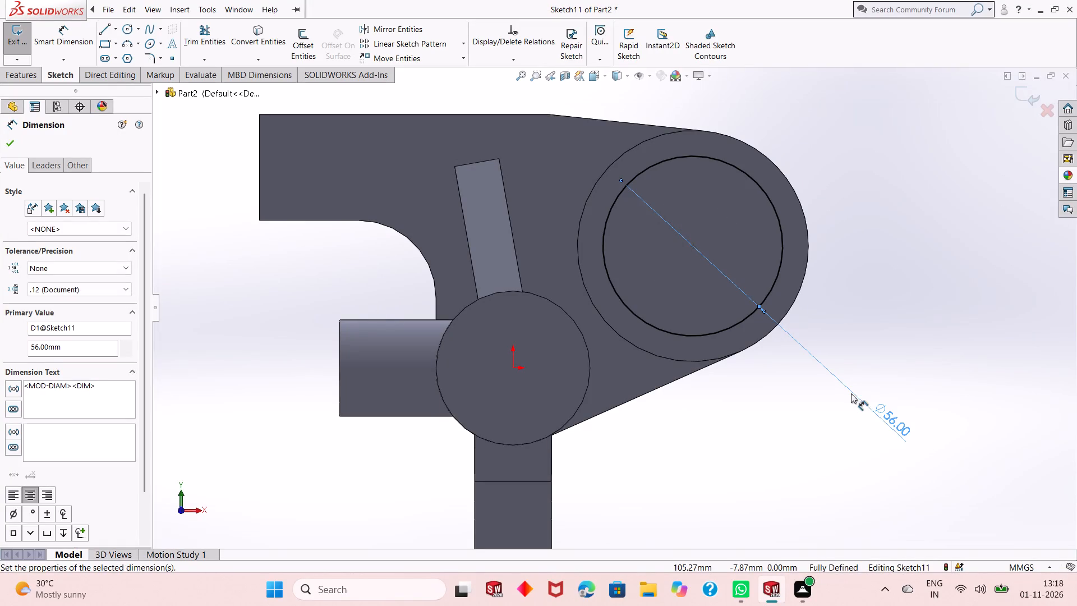
Set the diameter of the circle on the 72 mm cylinder's face to 50 mm.
scroll(794, 456, "up", 1)
middle_click_drag(770, 410, 804, 416)
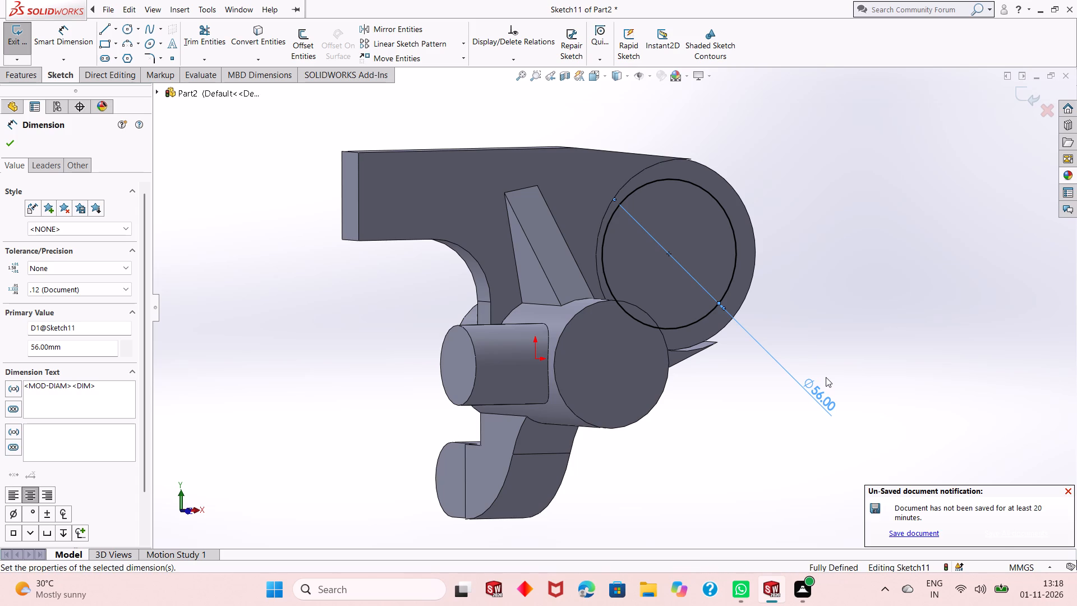
double_click(825, 398)
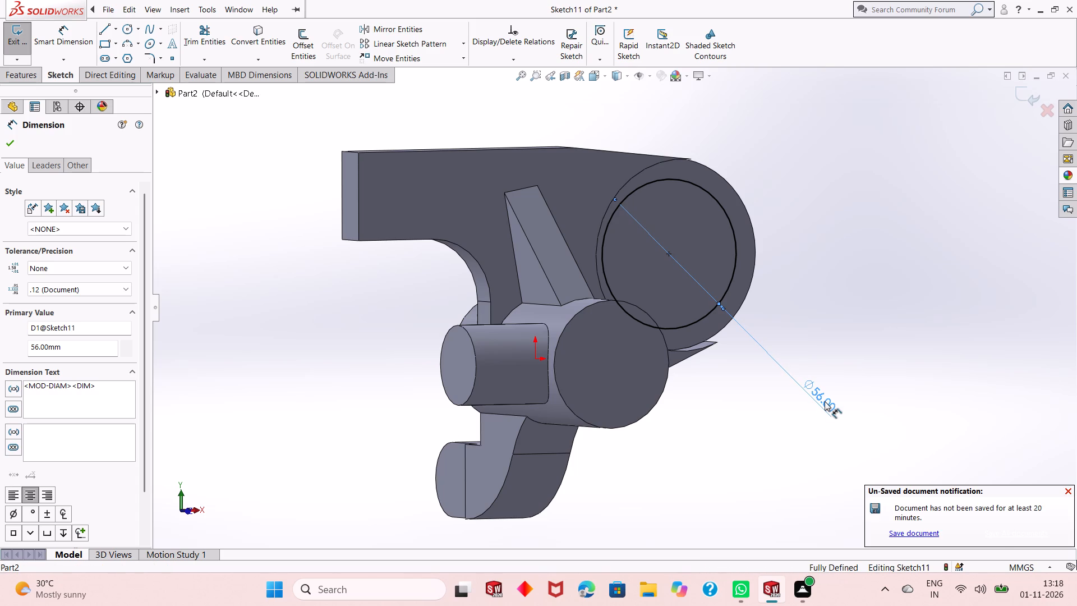
double_click(825, 401)
type("50")
key("Return")
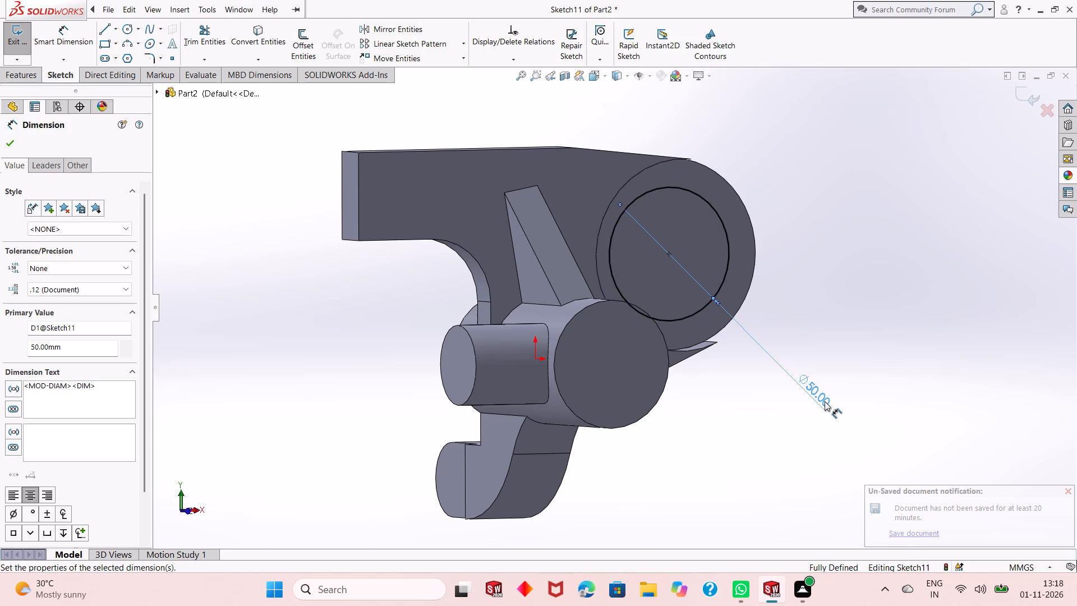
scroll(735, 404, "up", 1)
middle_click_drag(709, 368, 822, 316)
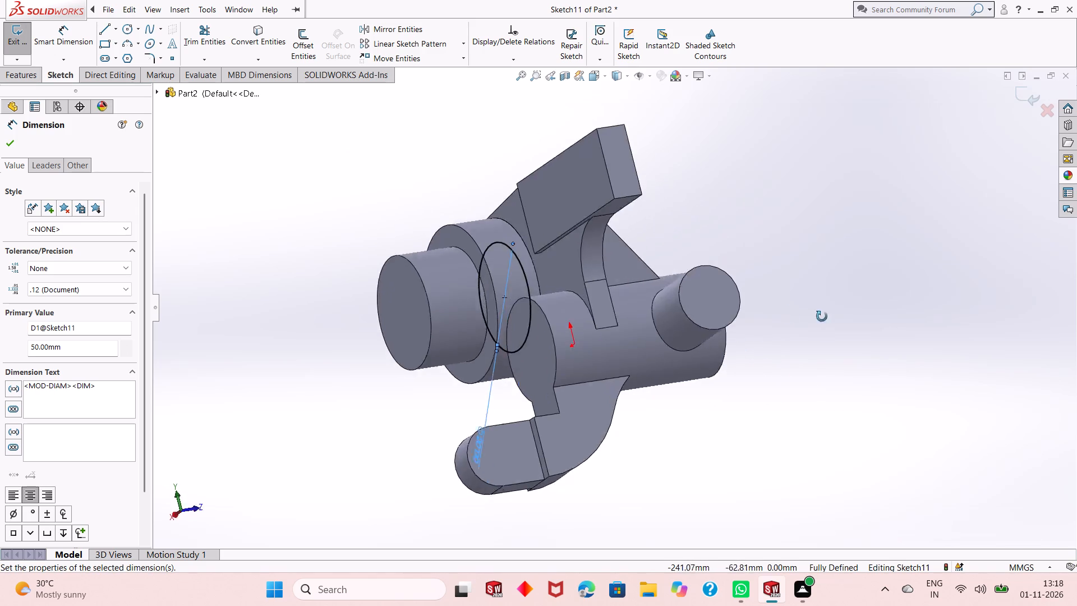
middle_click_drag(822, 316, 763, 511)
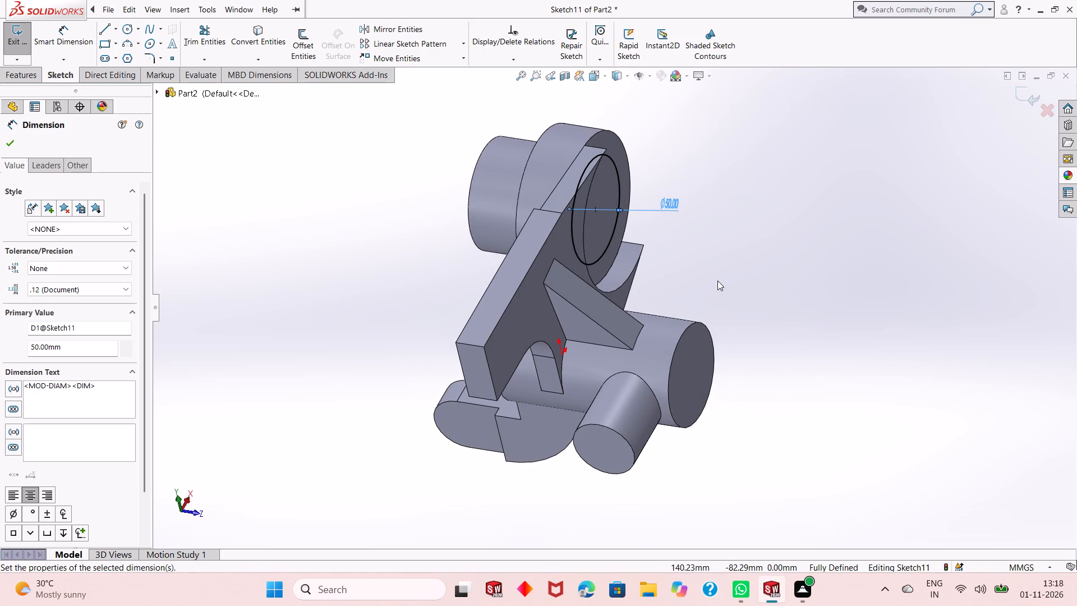
Reopen the circle sketch on the 72 mm cylinder's face and set the circle's diameter to 45 mm.
double_click(674, 202)
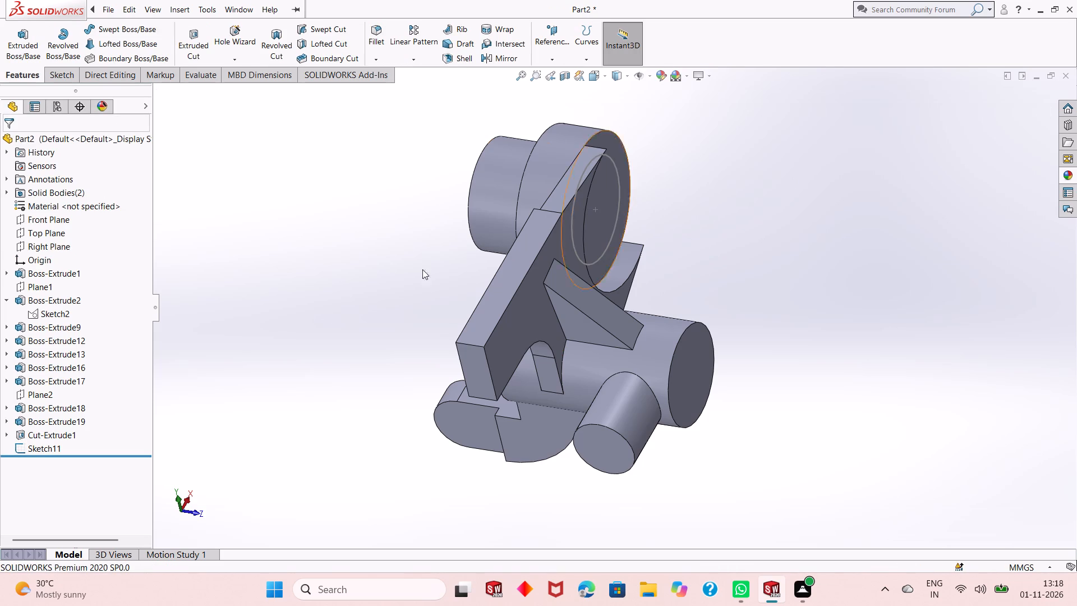
left_click(43, 448)
left_click(55, 413)
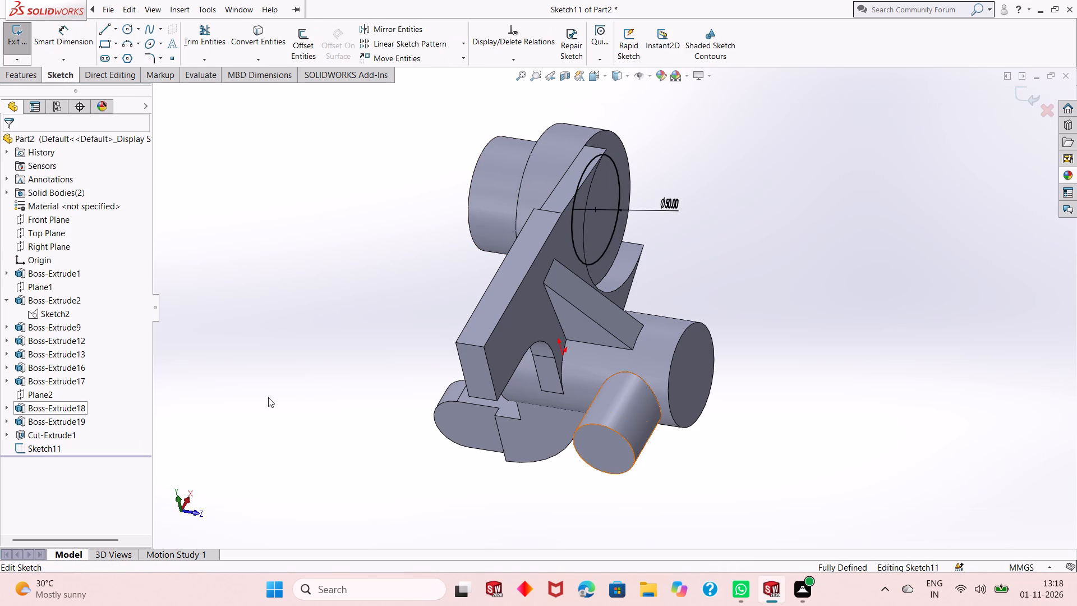
double_click(668, 204)
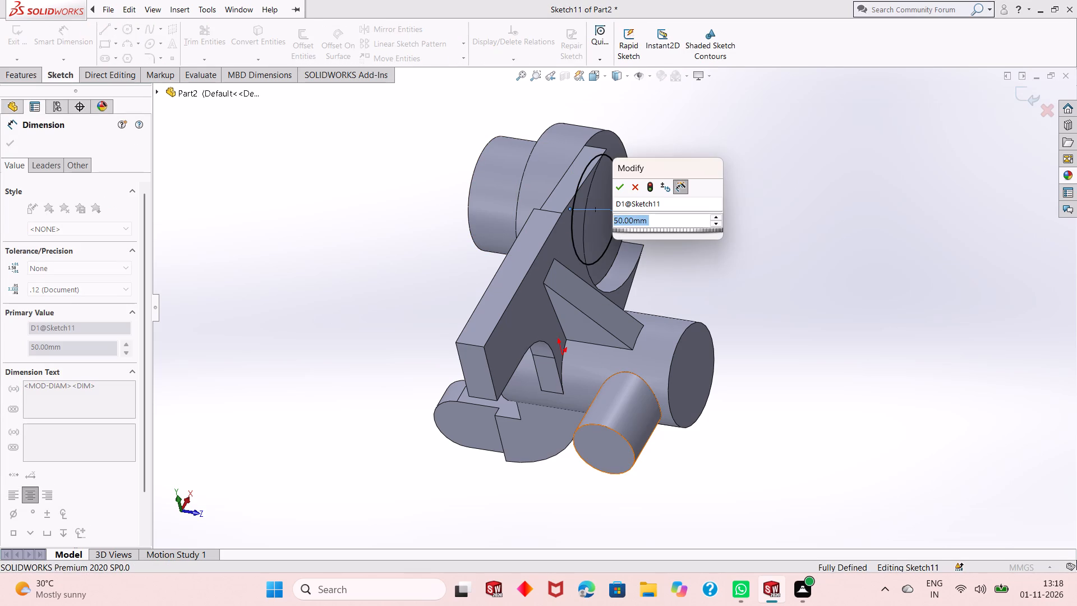
type("45")
key("Return")
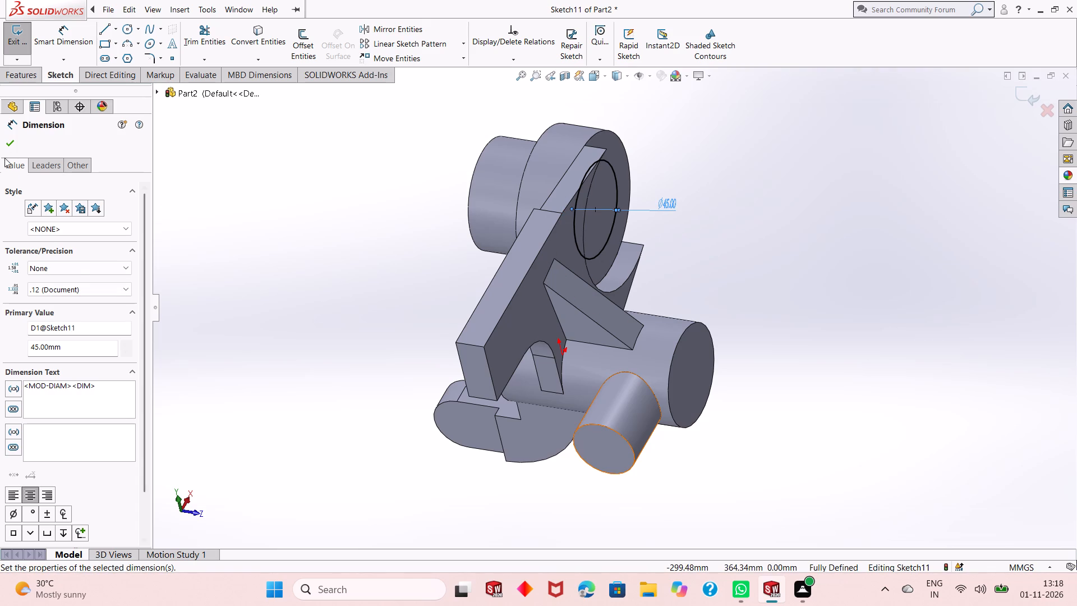
left_click(11, 144)
Cut-extrude the 45 mm circle into the 72 mm cylinder with a blind depth of 22.5 mm.
left_click(35, 71)
left_click(185, 43)
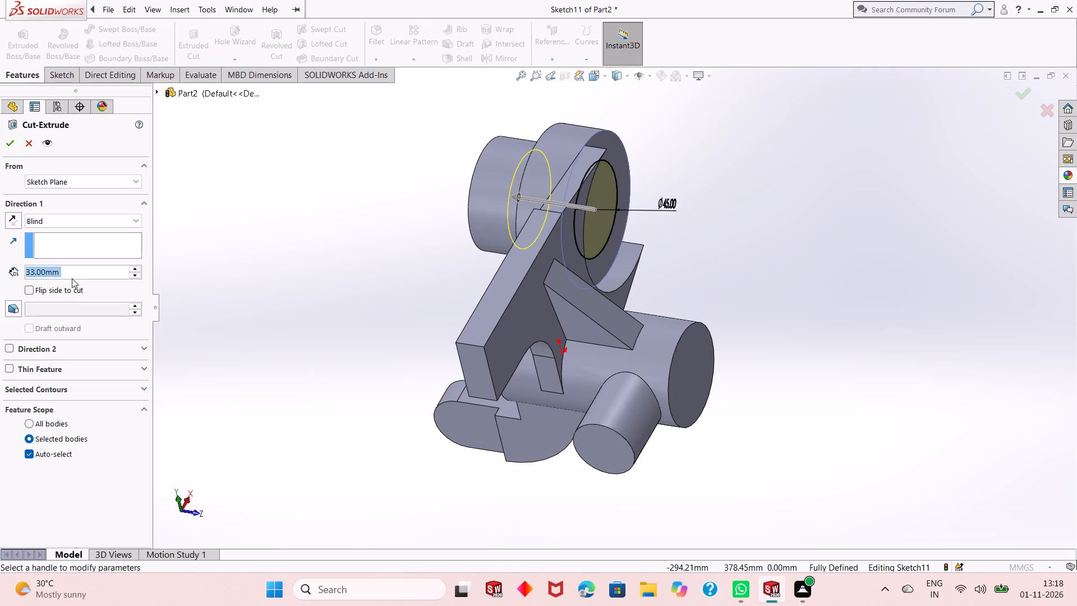
type("22.5")
key("Return")
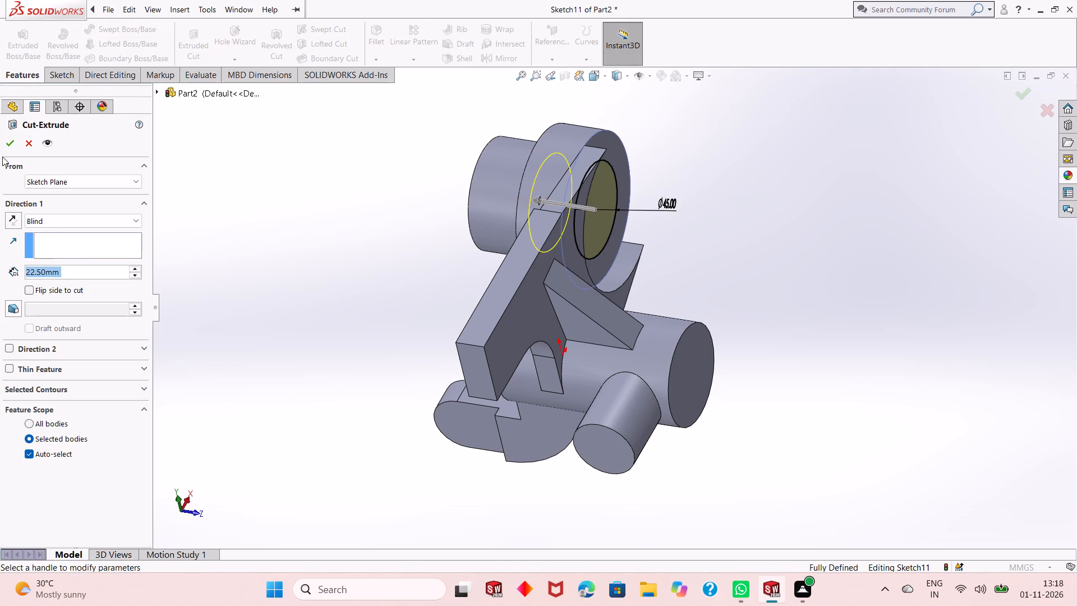
left_click(13, 138)
left_click(661, 166)
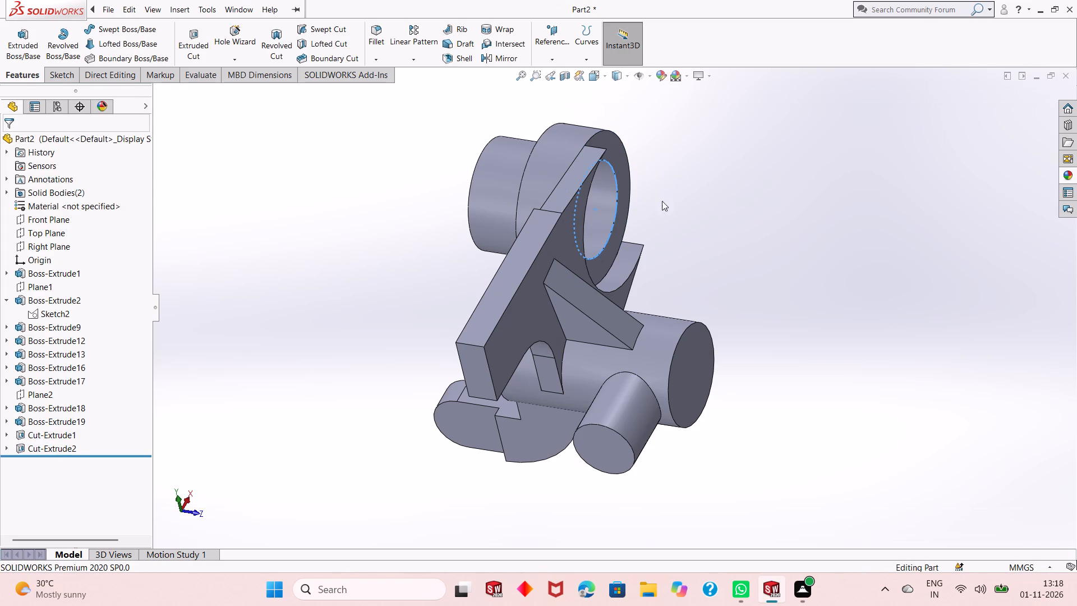
Start a sketch on the end face of the 52 mm cylinder and draw a concentric circle about 32 mm in diameter.
middle_click_drag(680, 227, 852, 120)
left_click(463, 214)
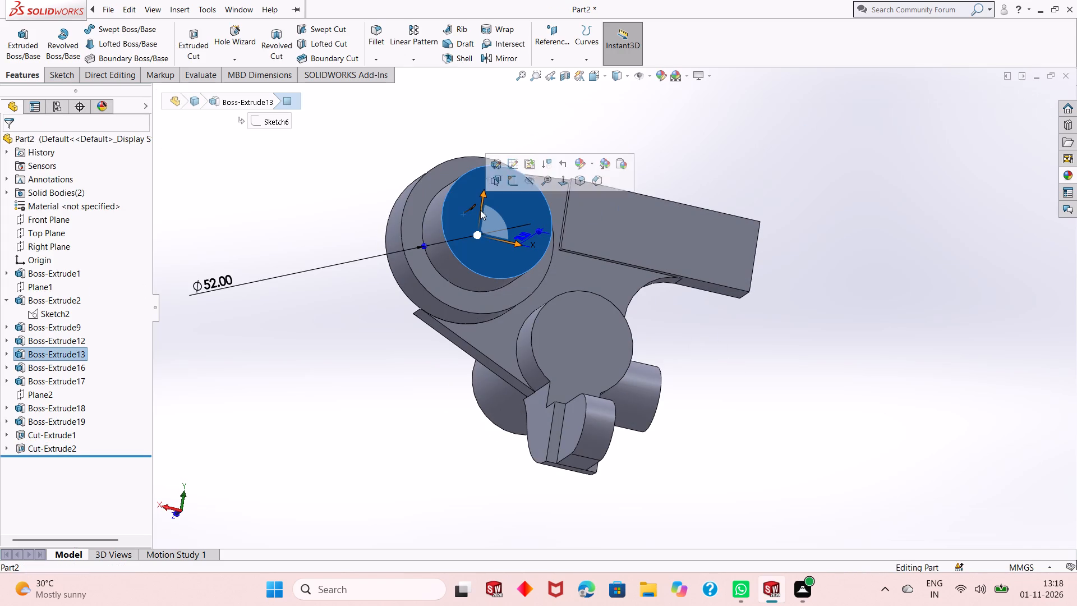
left_click(510, 182)
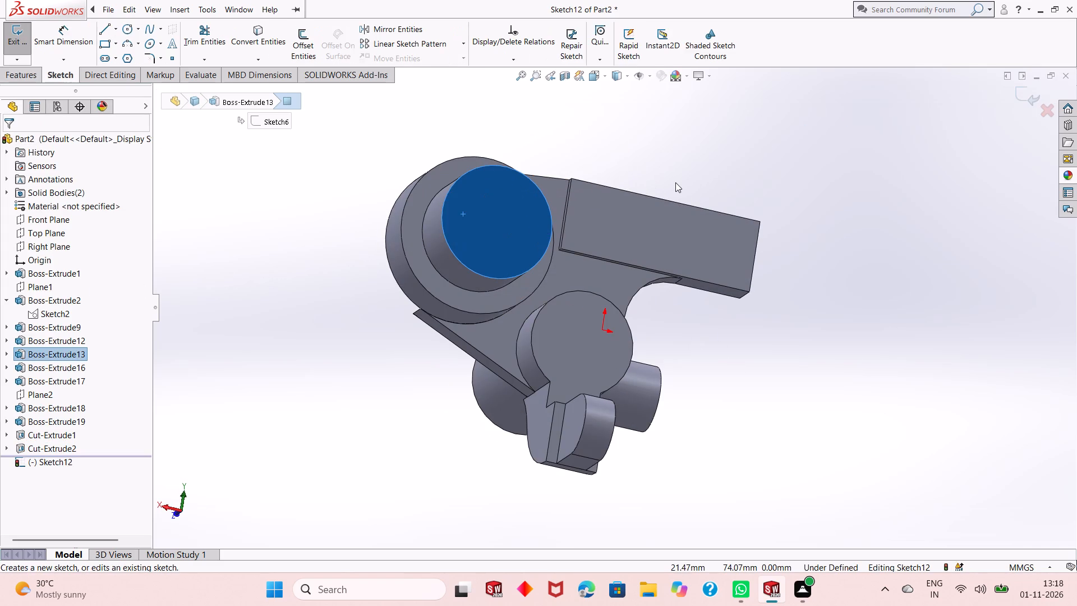
key("ctrl+8")
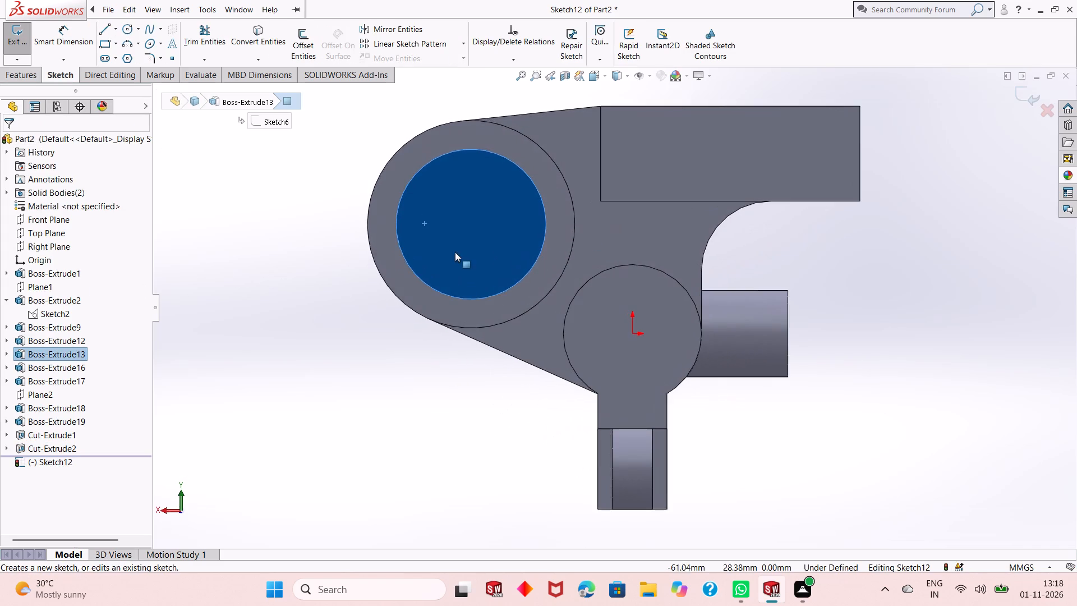
scroll(455, 252, "up", 1)
left_click(372, 147)
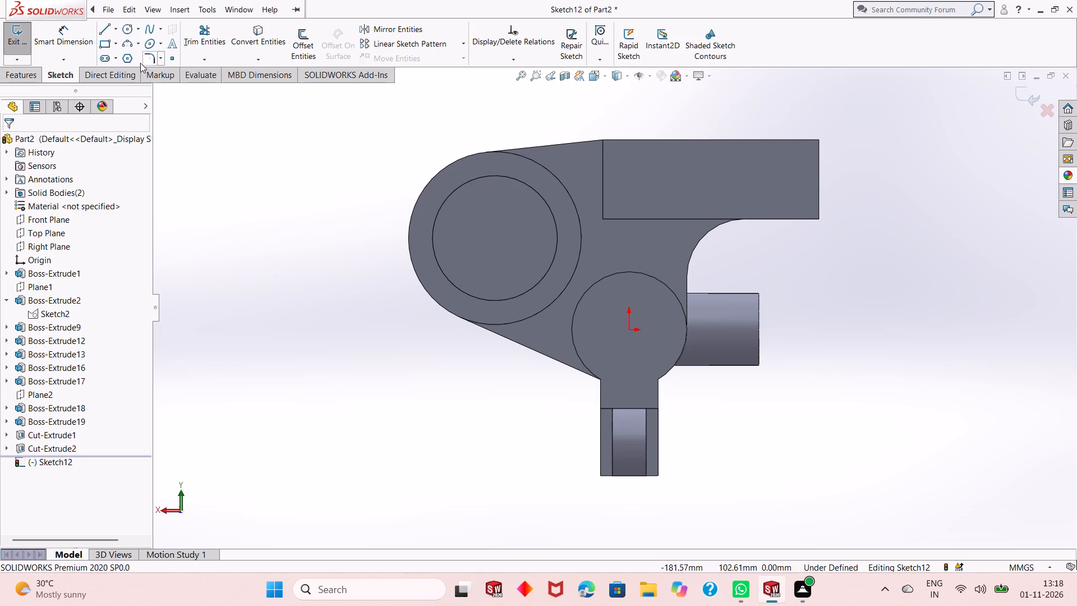
left_click(126, 33)
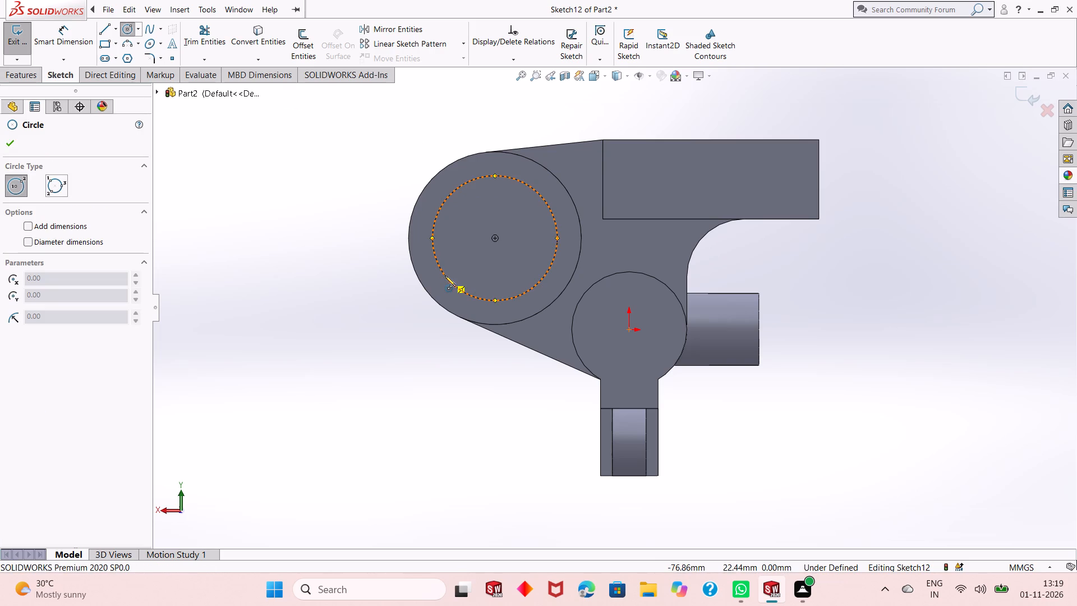
left_click(496, 238)
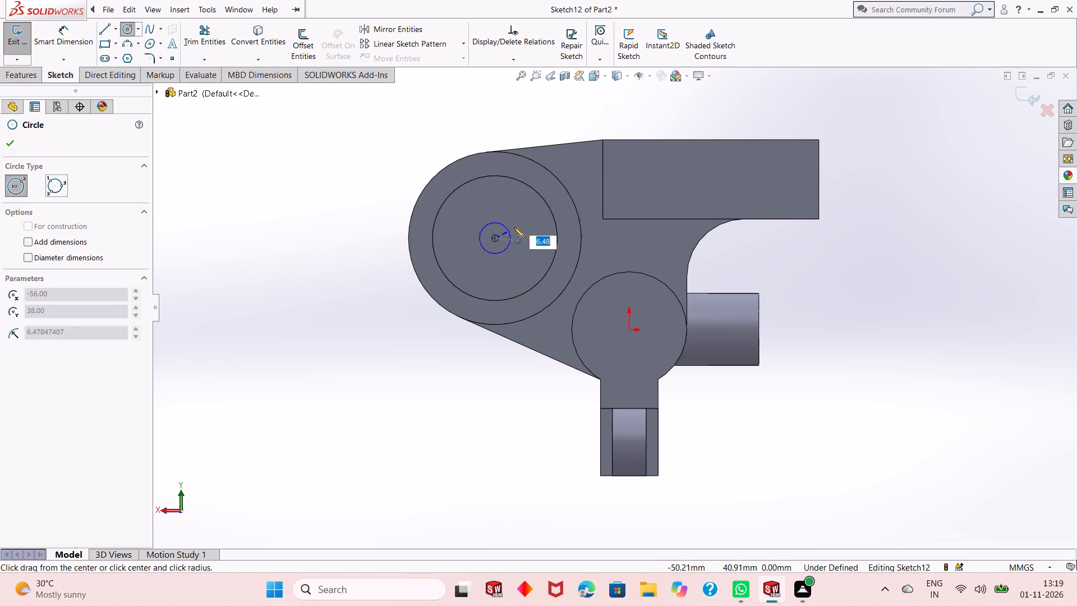
left_click(527, 217)
right_click(224, 168)
left_click(234, 173)
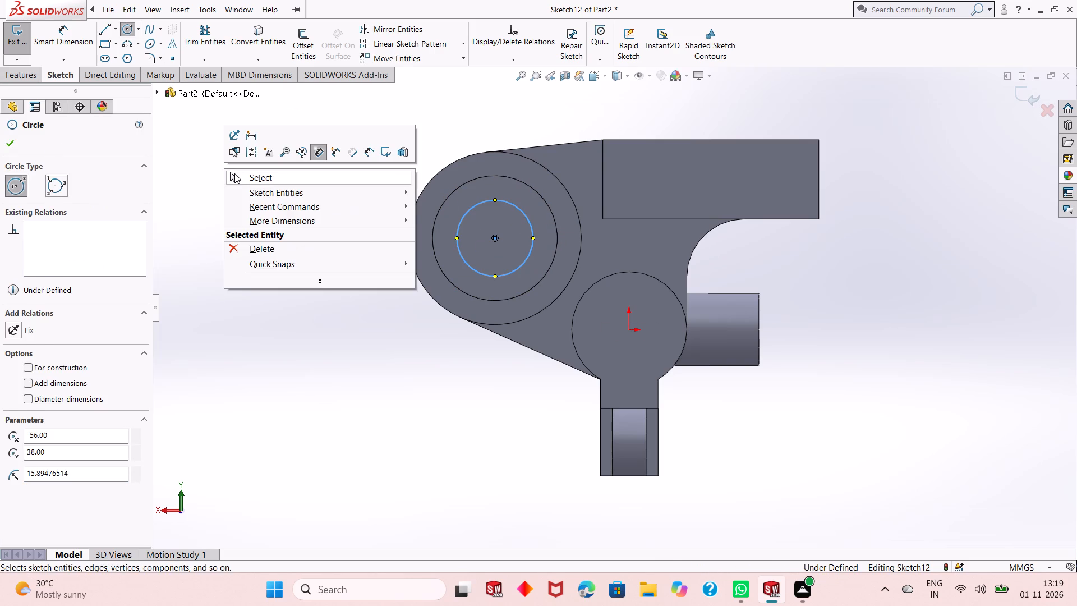
Dimension the new circle's diameter on the 52 mm cylinder's face and set it to 30 mm.
left_click(54, 43)
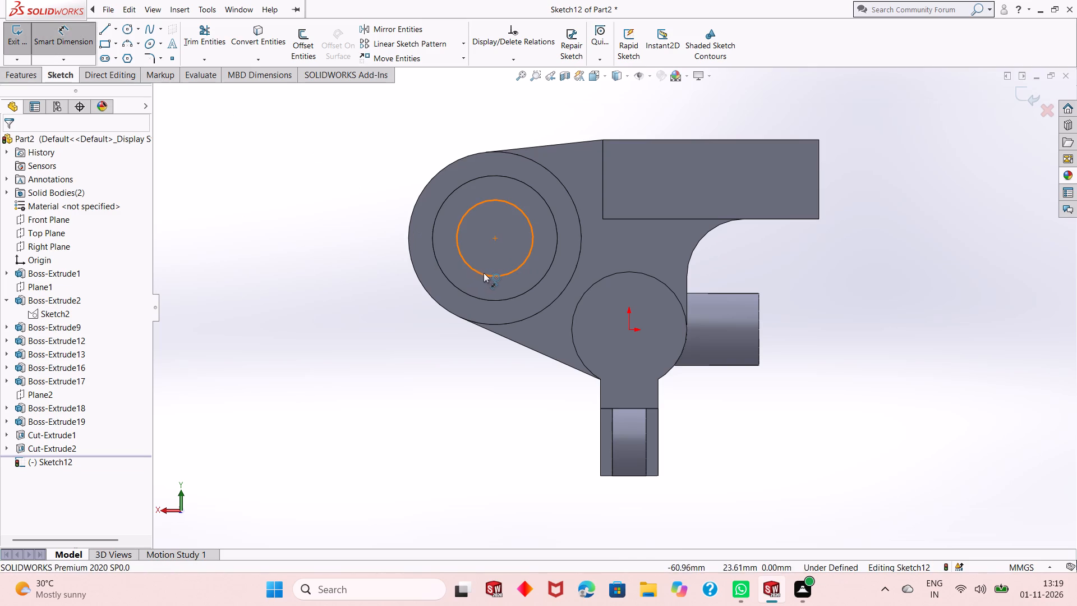
left_click(484, 273)
left_click(339, 351)
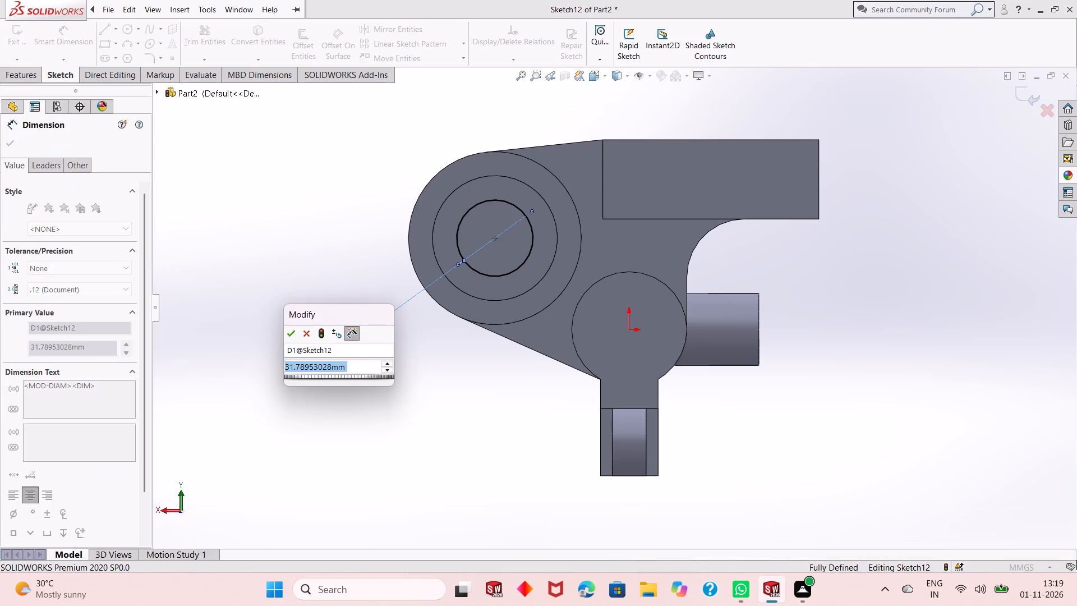
type("30")
key("Return")
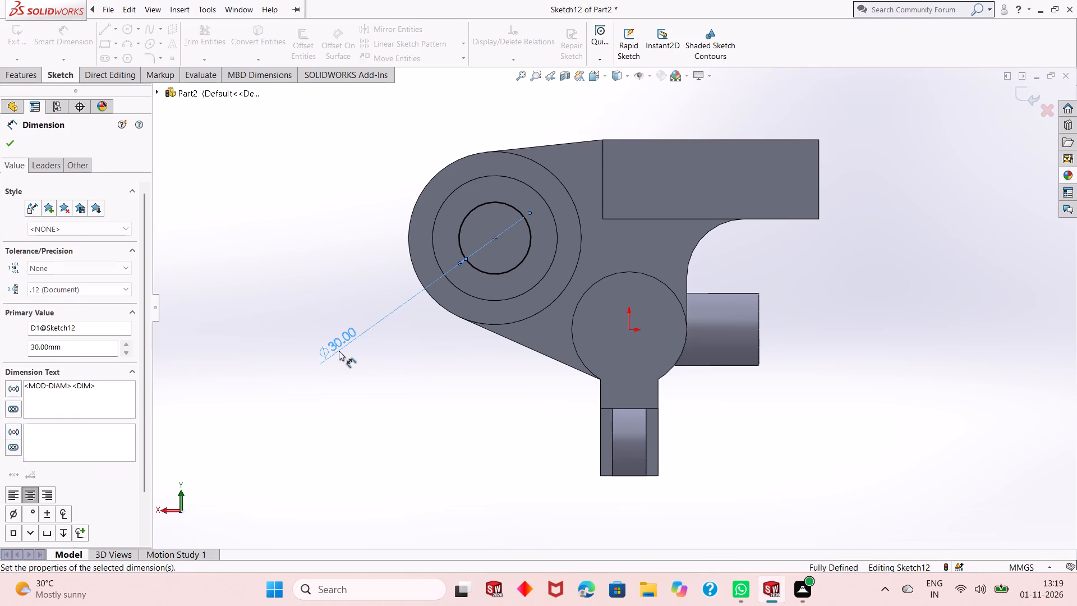
left_click(8, 145)
Cut-extrude the 30 mm circle into the 52 mm cylinder with a blind depth of 22.5 mm.
left_click(35, 69)
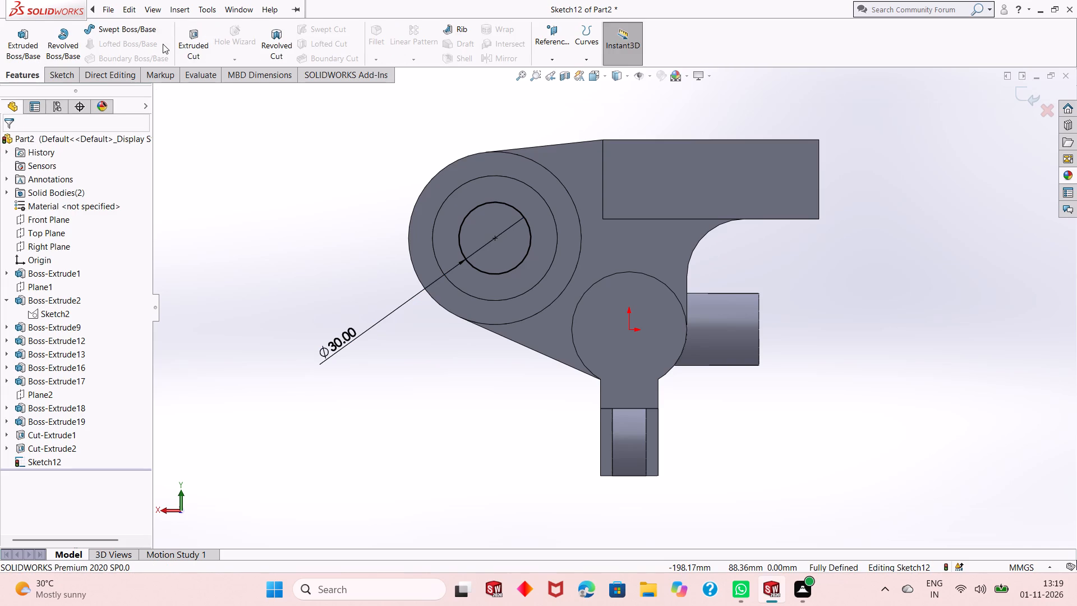
left_click(184, 44)
scroll(280, 189, "up", 1)
middle_click_drag(280, 189, 481, 206)
left_click(6, 146)
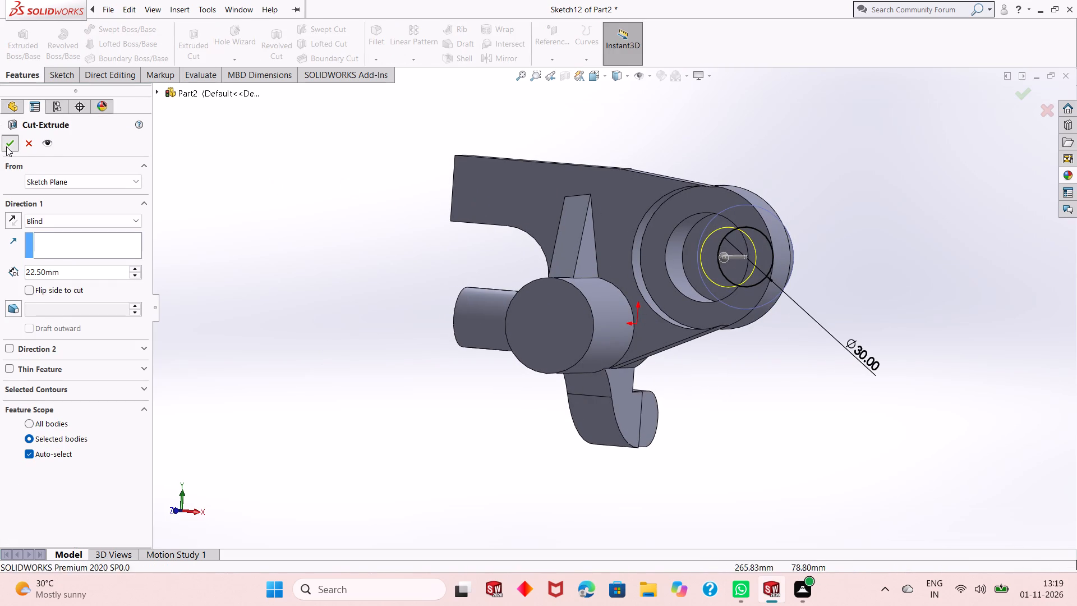
left_click(251, 229)
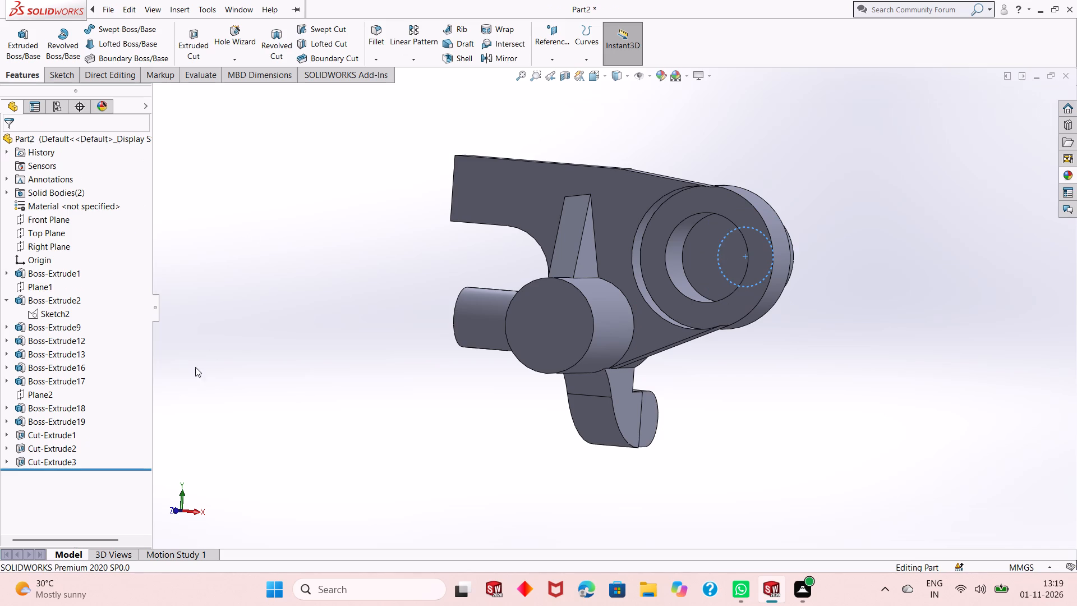
Edit the 30 mm hole's cut and change its end condition to Up To Next.
left_click(68, 459)
left_click(79, 430)
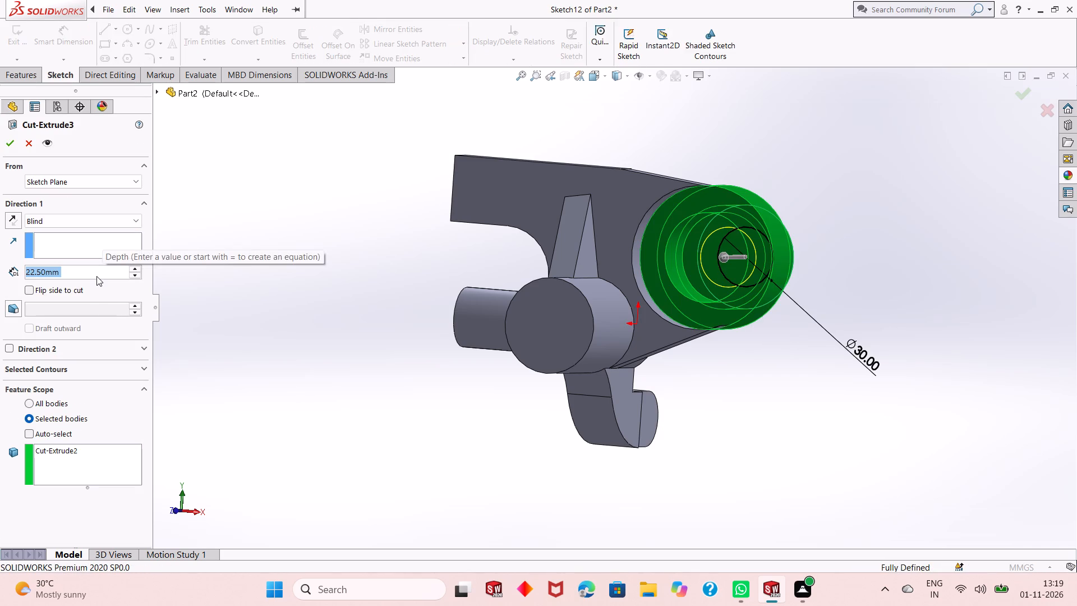
left_click(94, 224)
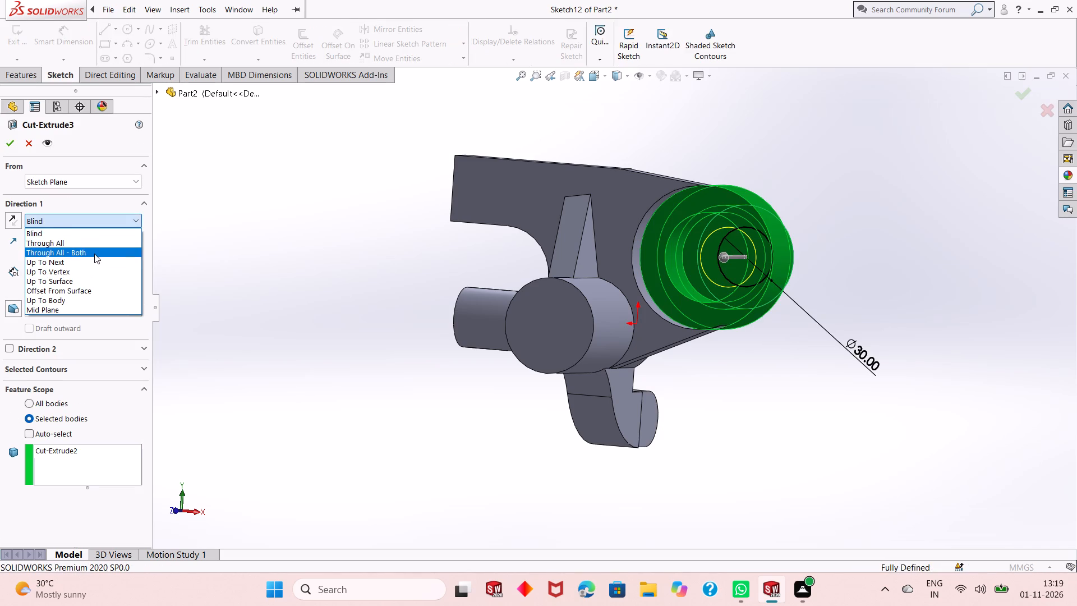
left_click(94, 261)
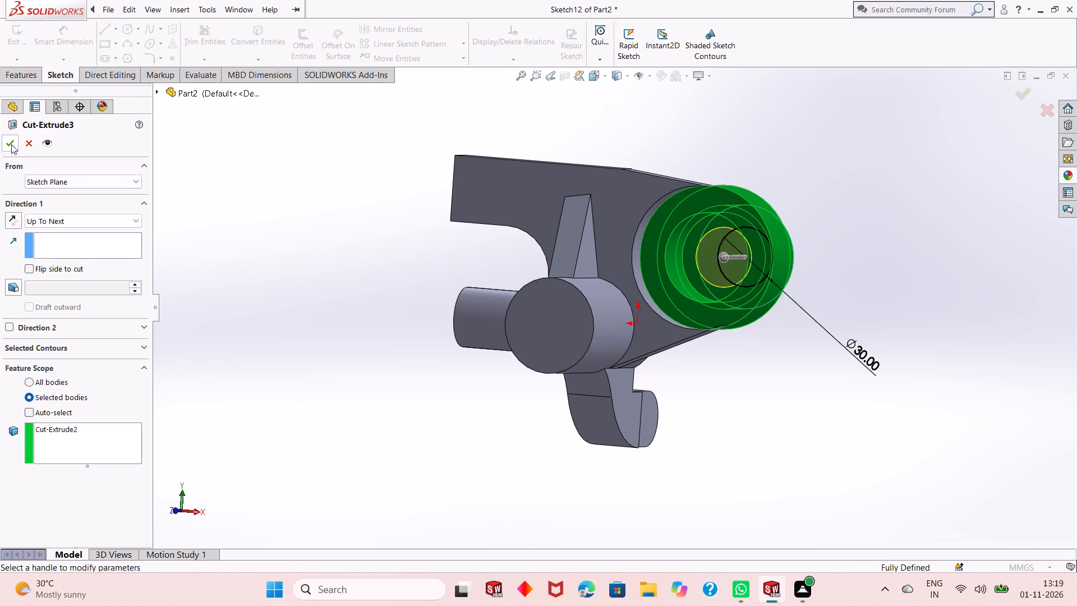
left_click(11, 144)
left_click(340, 270)
Start a sketch on the flat side face of the curved arm's rounded end and draw a 5 mm radius circle at the rounding's centre.
scroll(424, 318, "up", 1)
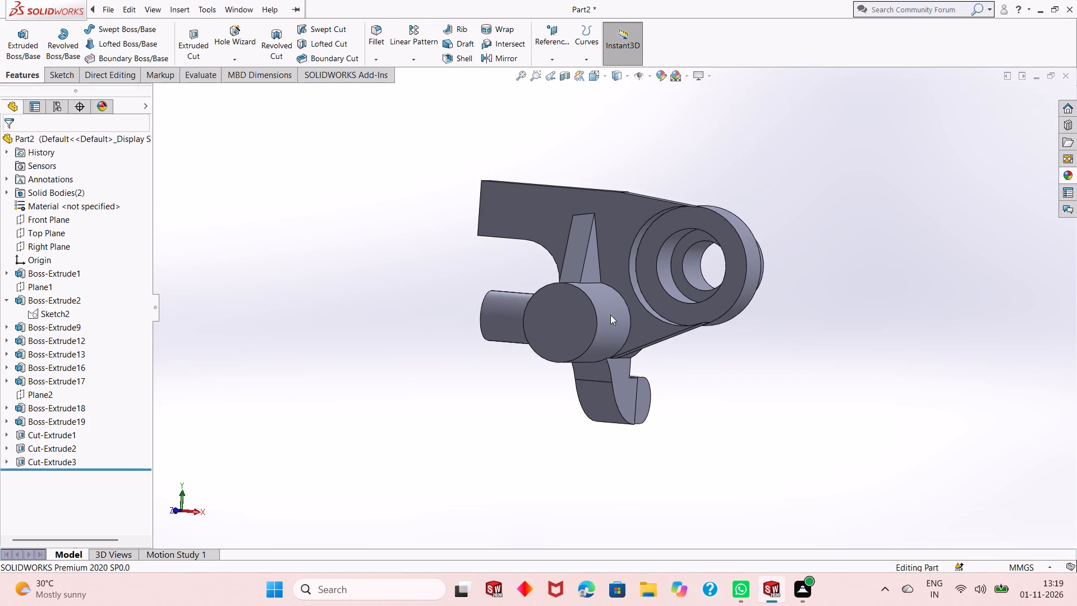
middle_click_drag(610, 315, 459, 362)
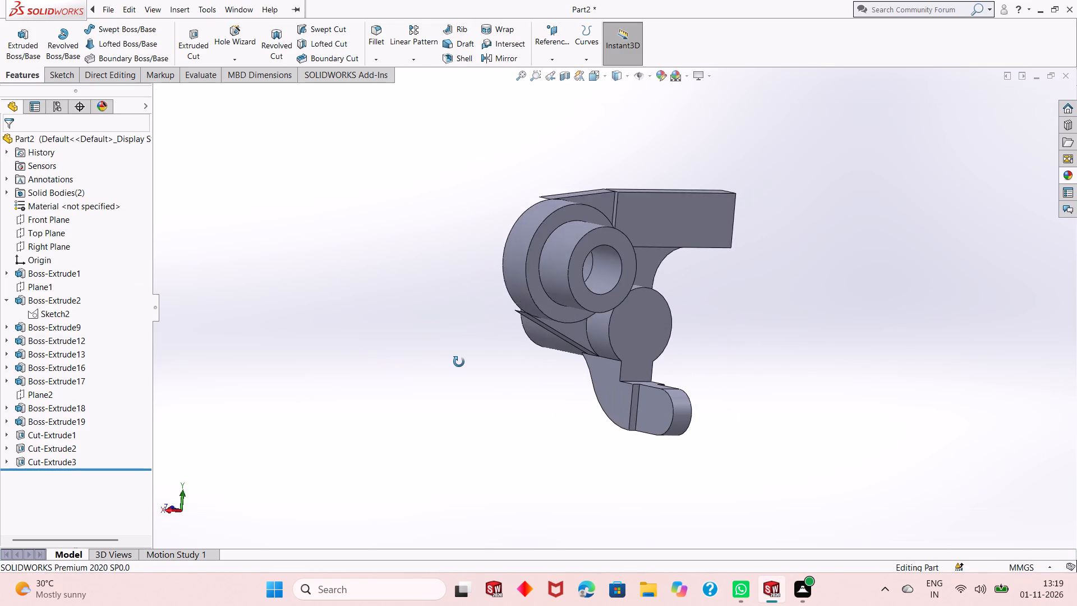
middle_click_drag(459, 362, 352, 343)
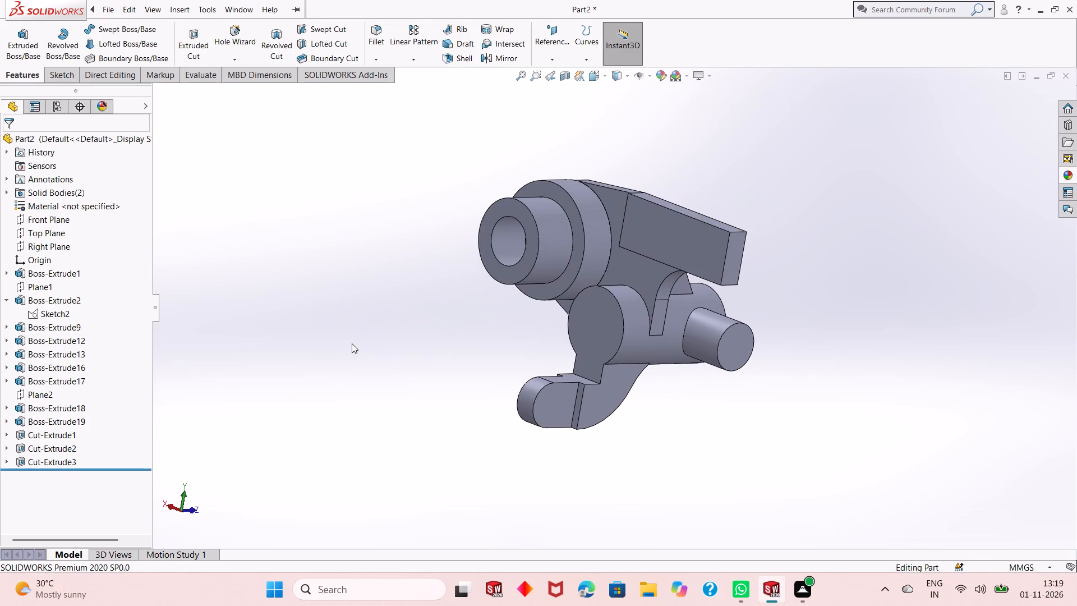
left_click(549, 410)
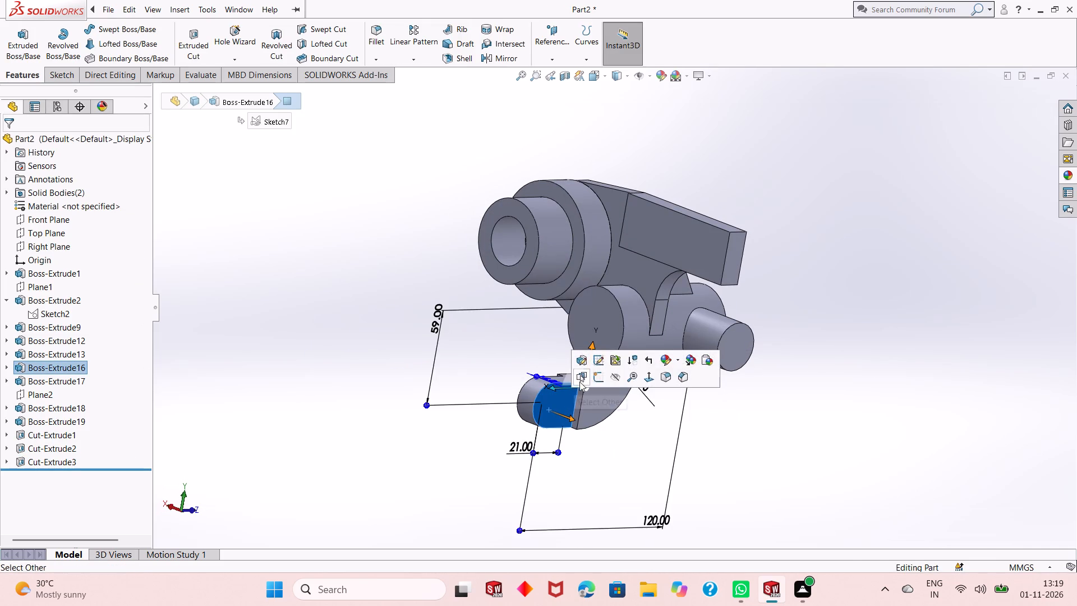
left_click(600, 379)
key("ctrl+8")
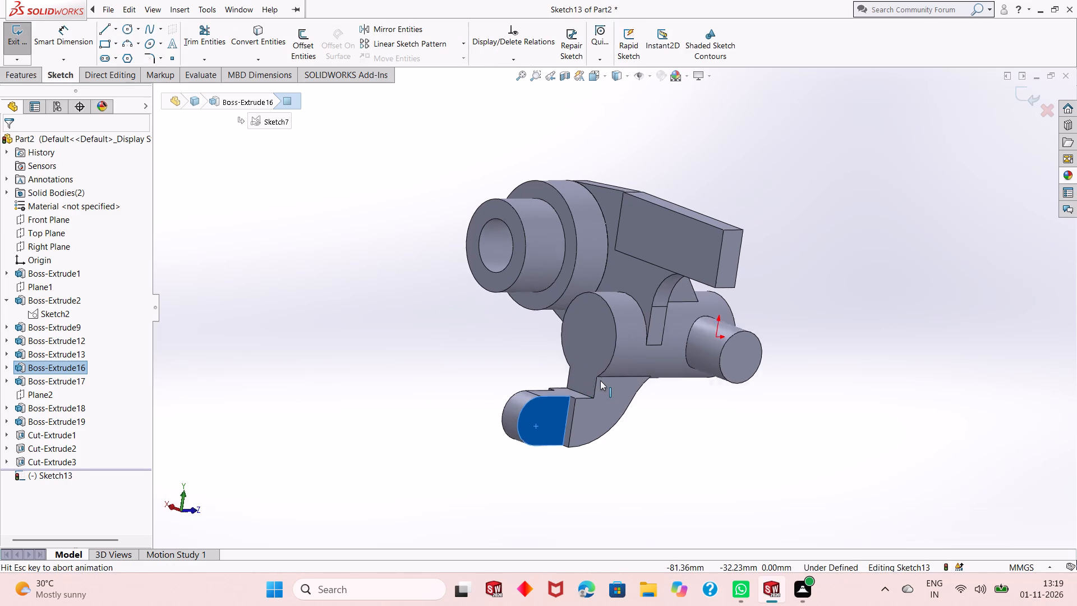
scroll(593, 466, "up", 3)
left_click(466, 377)
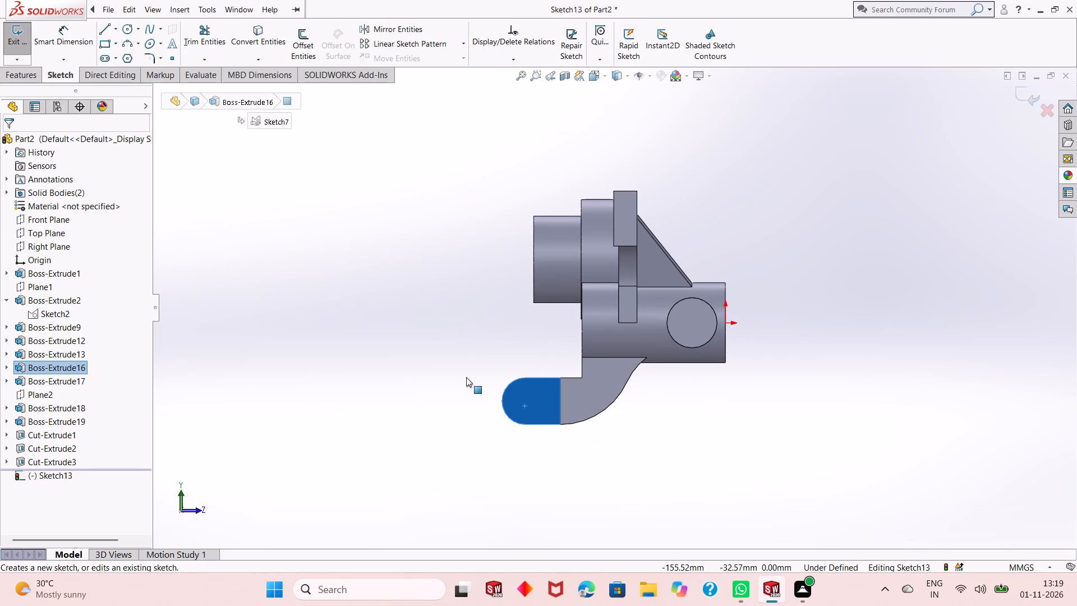
left_click(123, 34)
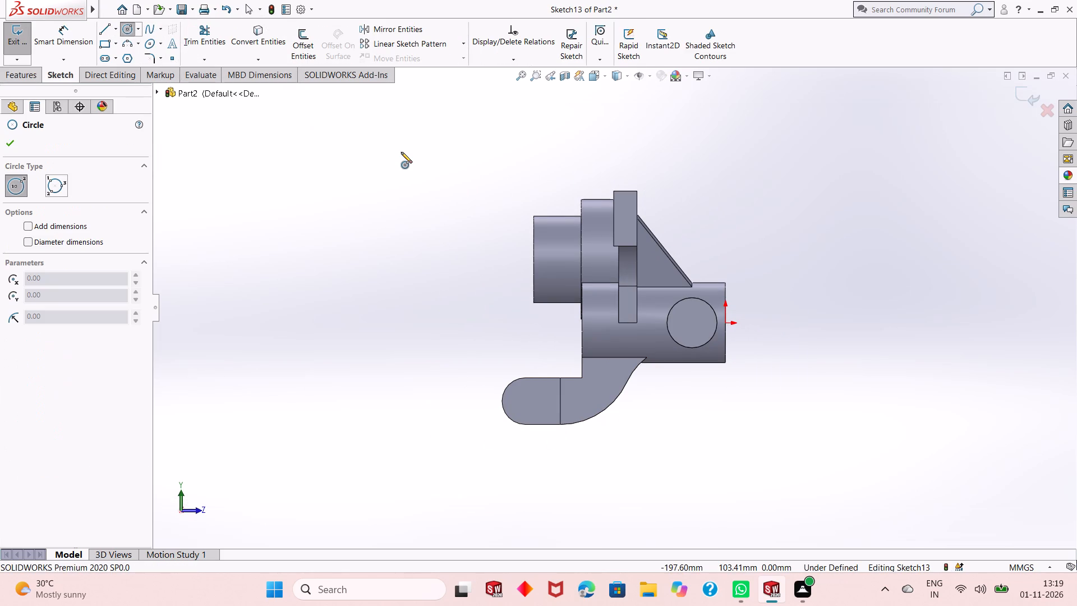
scroll(530, 442, "down", 1)
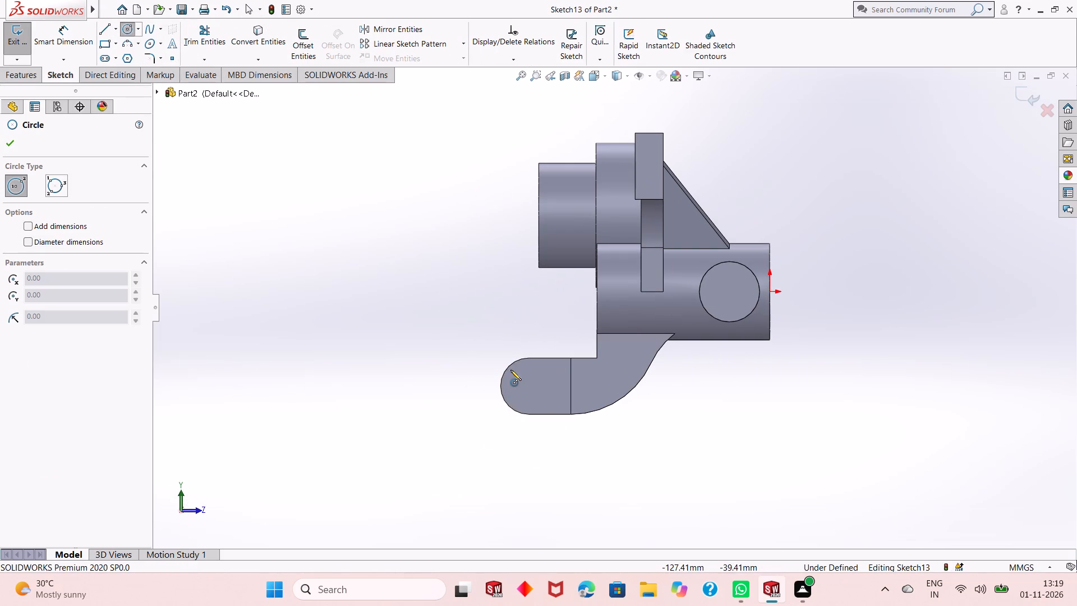
left_click(528, 387)
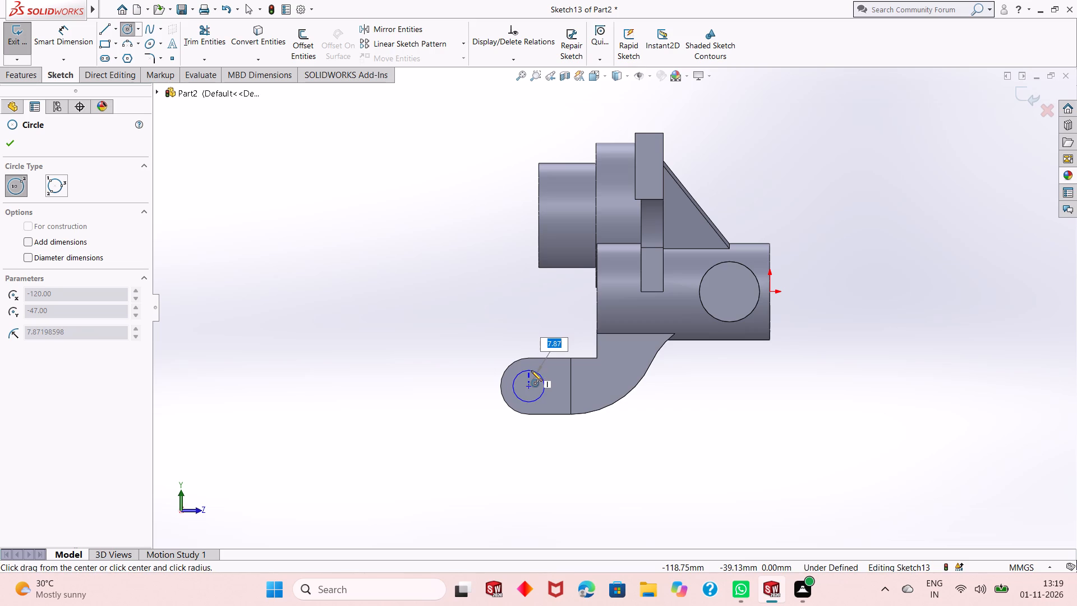
key("5")
key("Return")
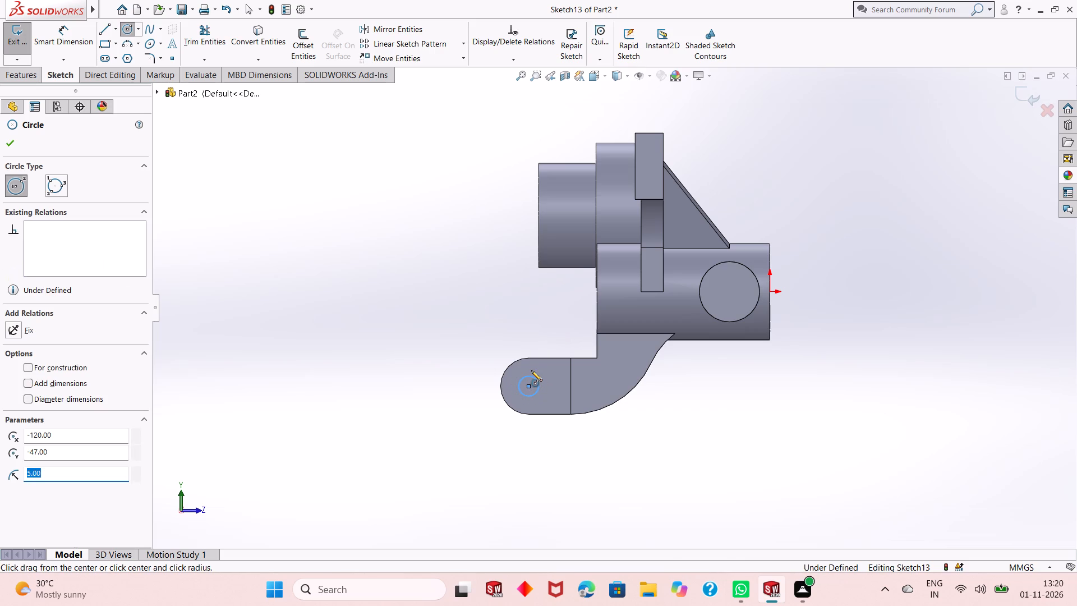
right_click(384, 315)
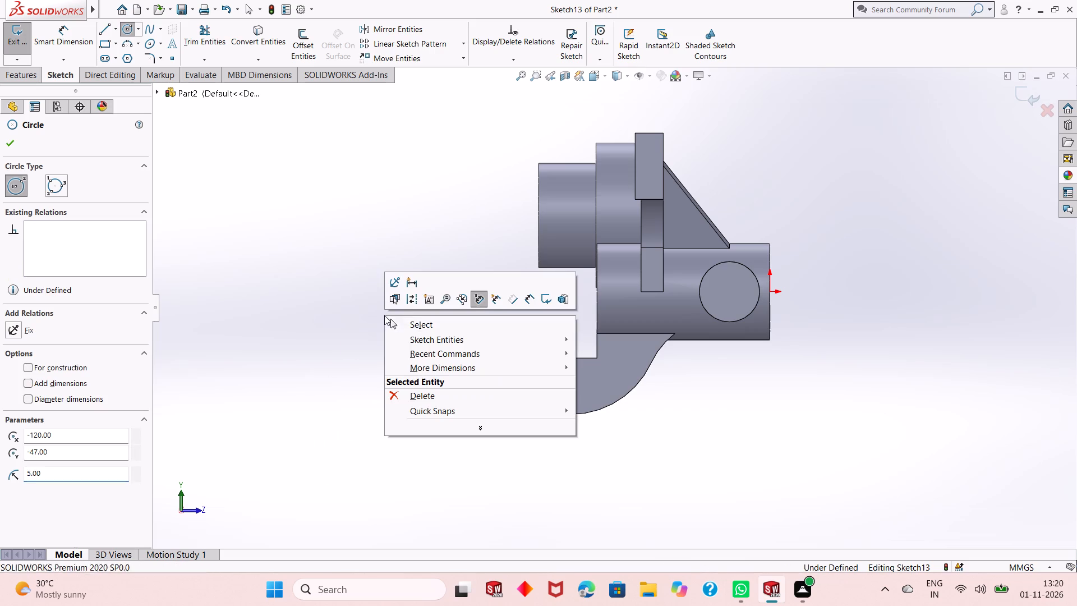
left_click(418, 325)
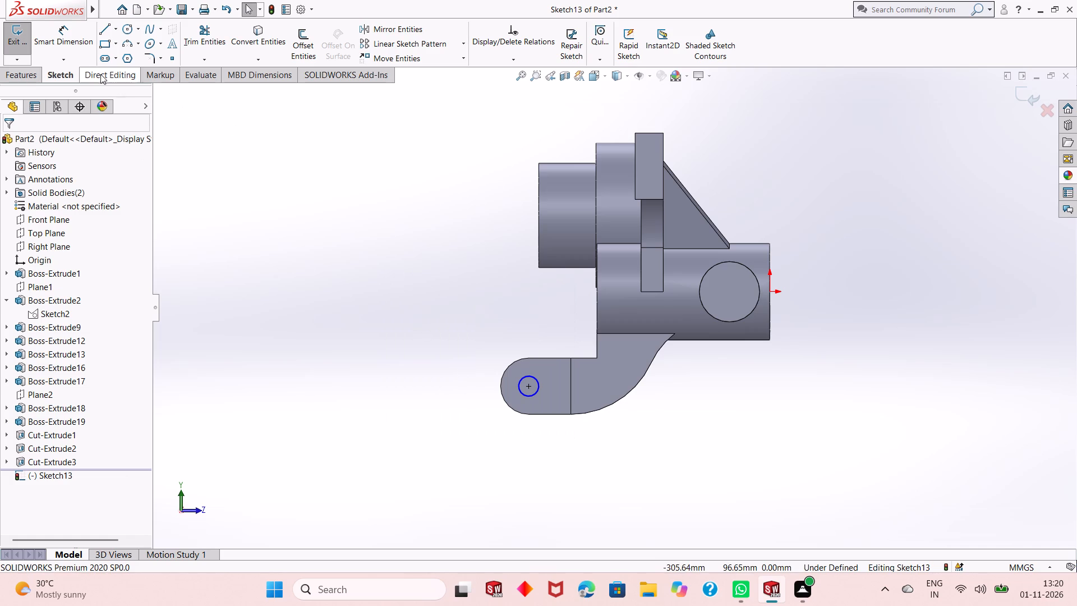
Add a 10 mm diameter dimension to the circle on the curved arm's rounded end.
left_click(88, 49)
left_click(528, 393)
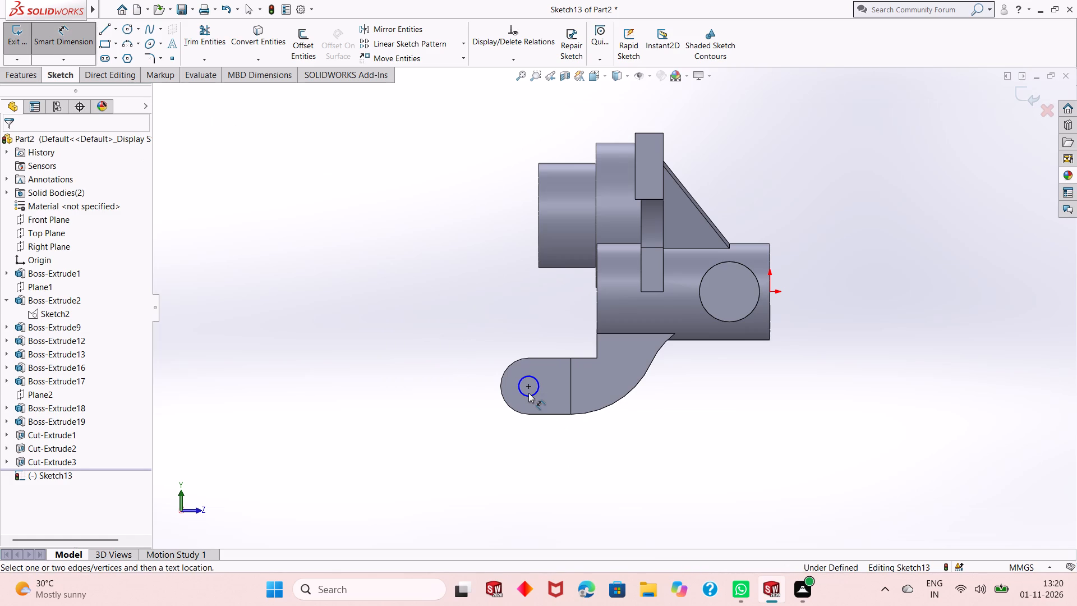
left_click(527, 393)
left_click(458, 439)
key("Return")
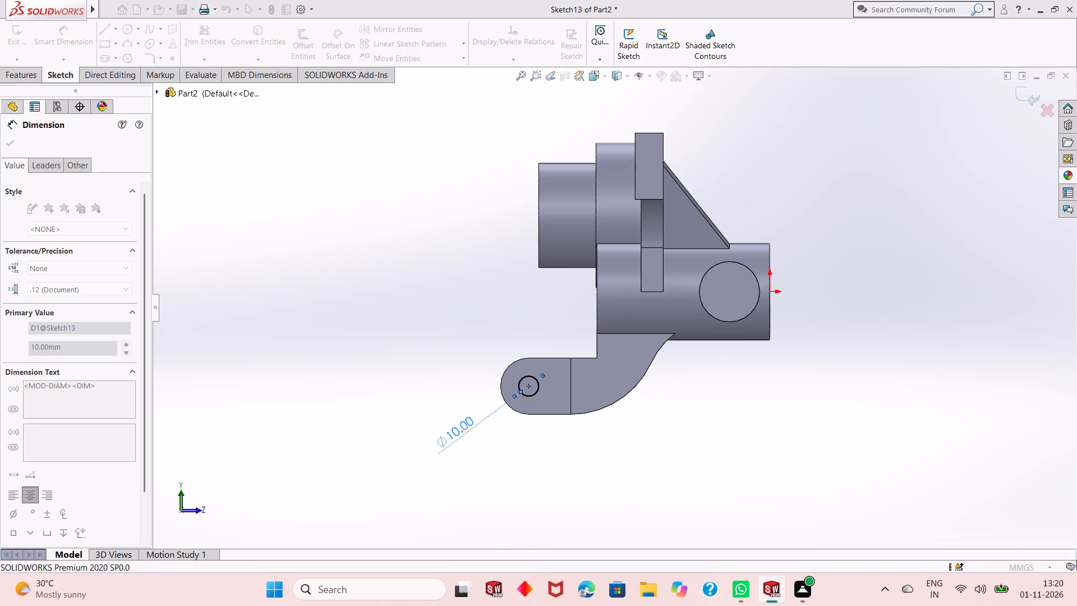
right_click(384, 205)
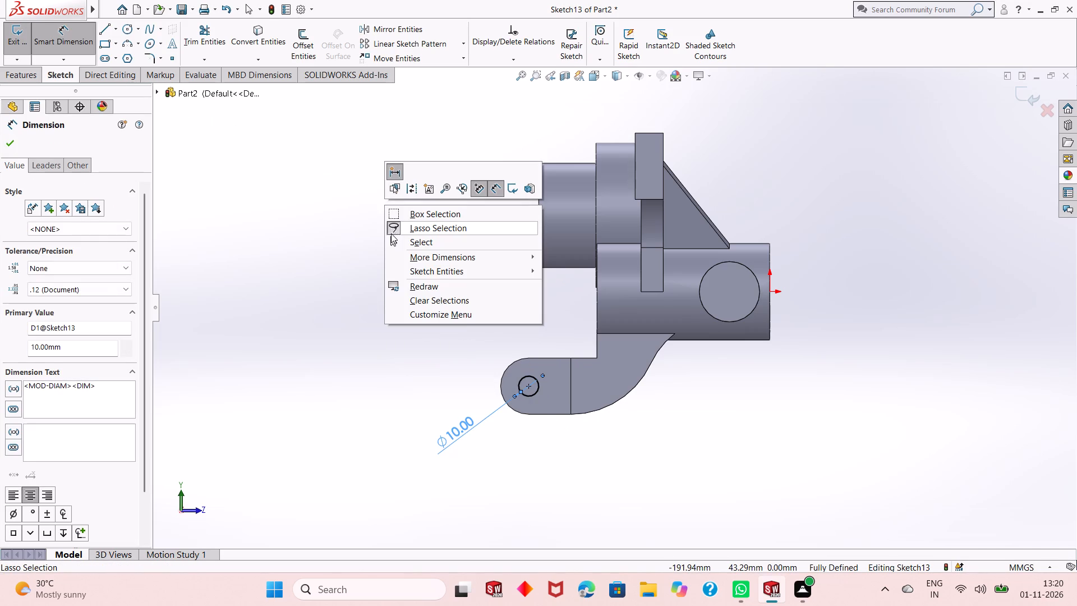
left_click(394, 236)
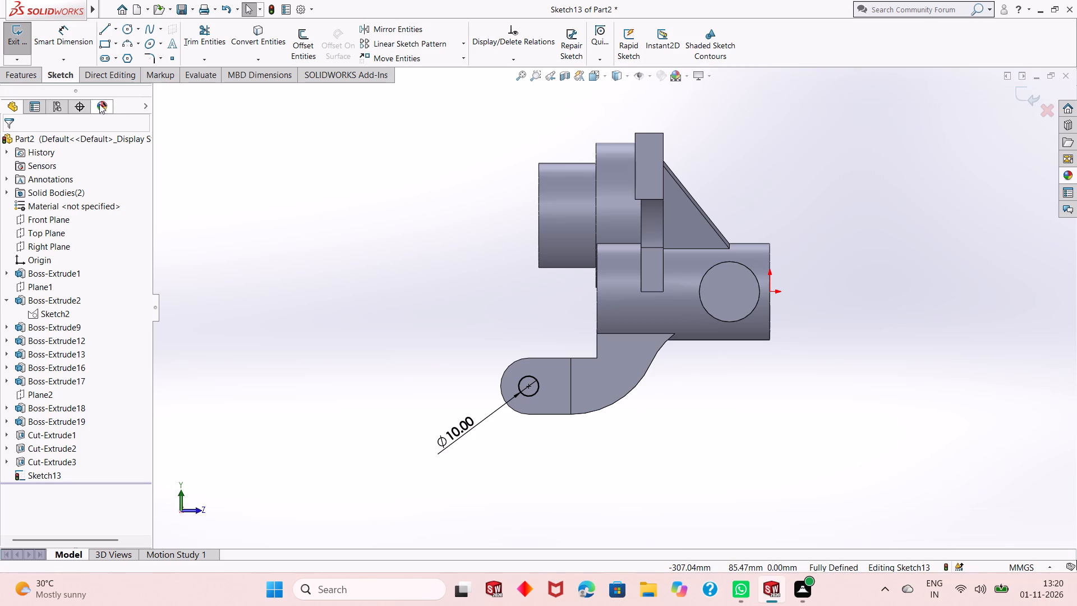
Cut-extrude the 10 mm circle through the arm's rounded end with a blind depth of 22.5 mm.
left_click(38, 81)
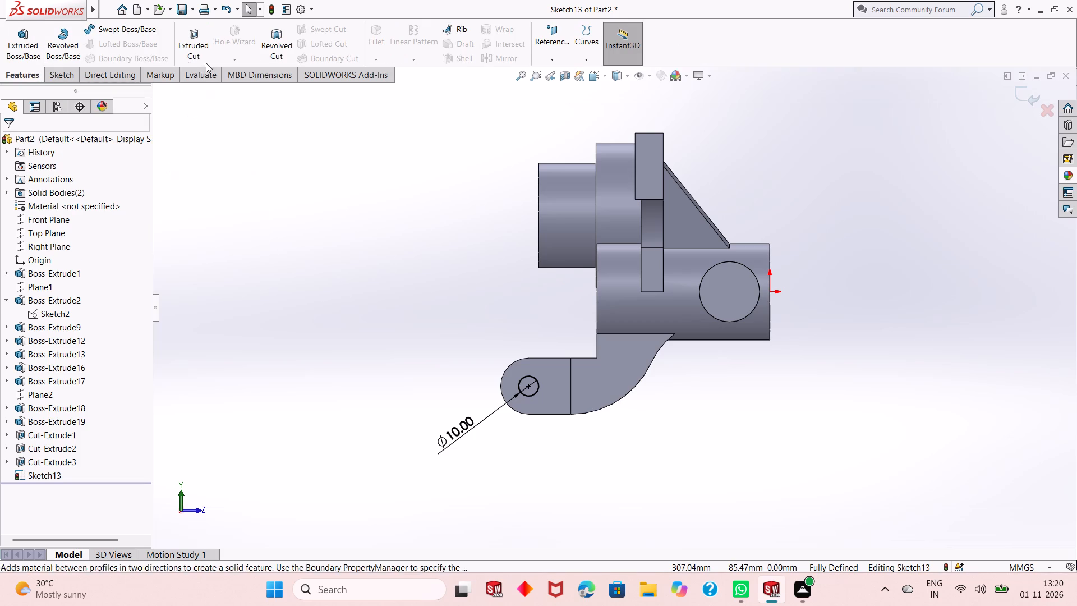
left_click(198, 53)
middle_click_drag(383, 375, 390, 377)
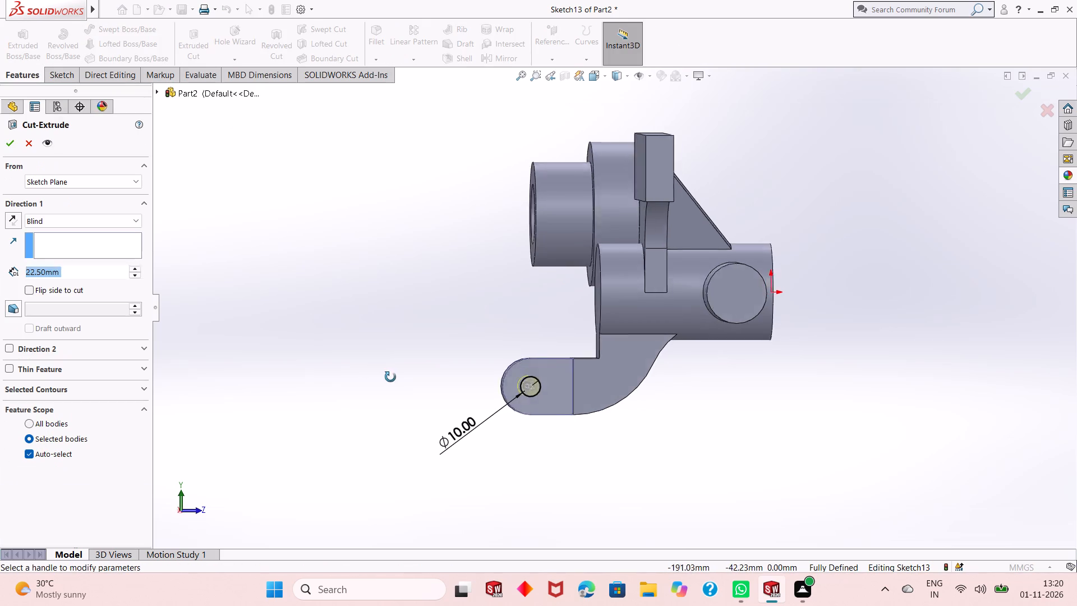
middle_click_drag(390, 377, 477, 398)
left_click(3, 148)
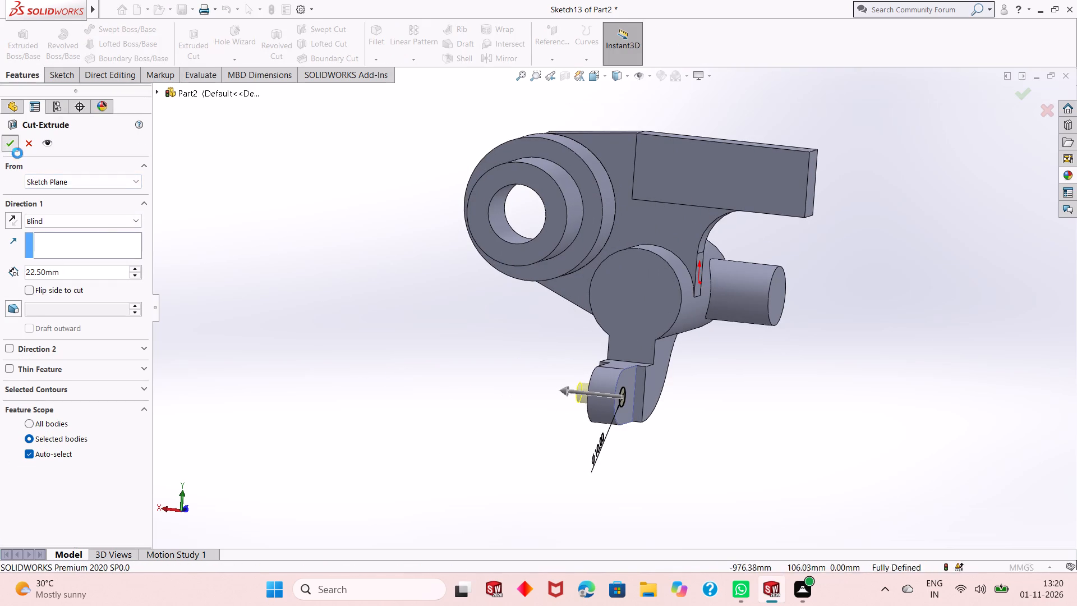
left_click(357, 366)
Start a sketch on the small side cylinder's end face and draw a concentric circle of about 6.7 mm radius.
scroll(517, 421, "up", 1)
middle_click_drag(517, 423, 472, 444)
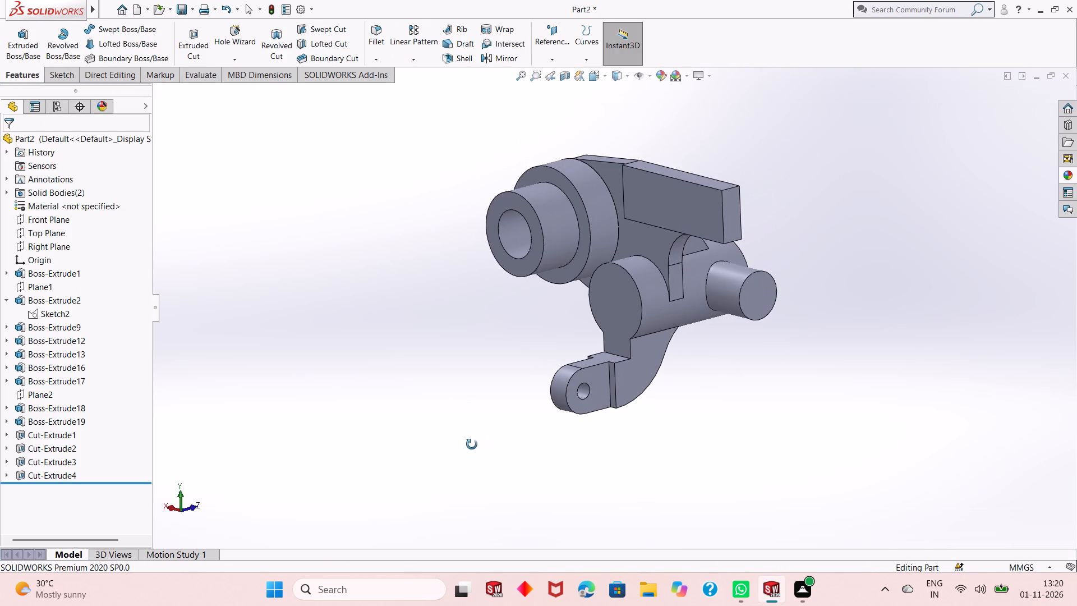
middle_click_drag(472, 444, 469, 444)
scroll(724, 353, "down", 2)
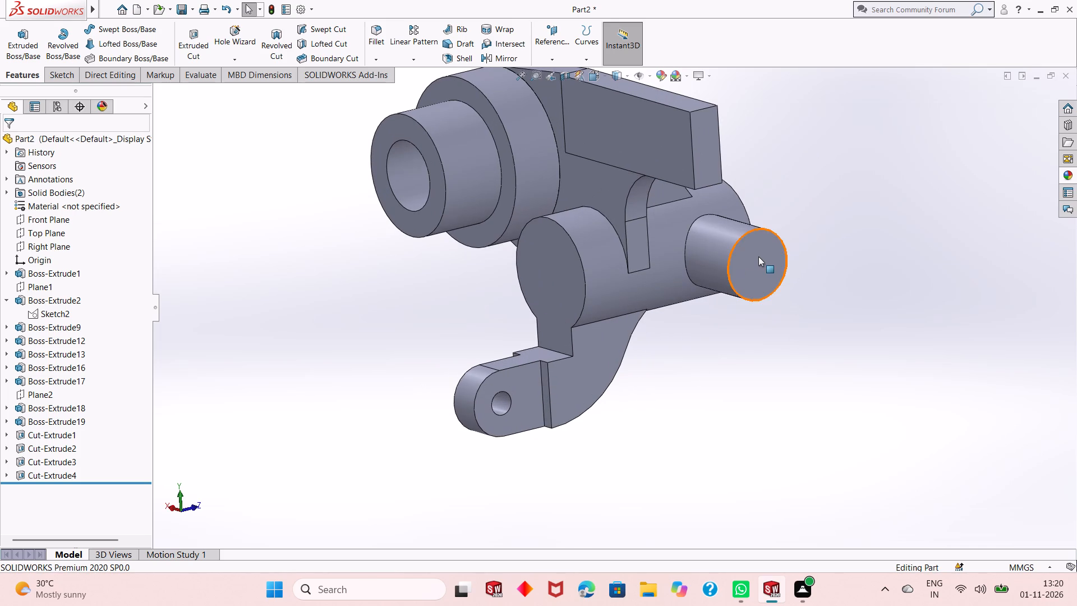
left_click(758, 256)
left_click(810, 227)
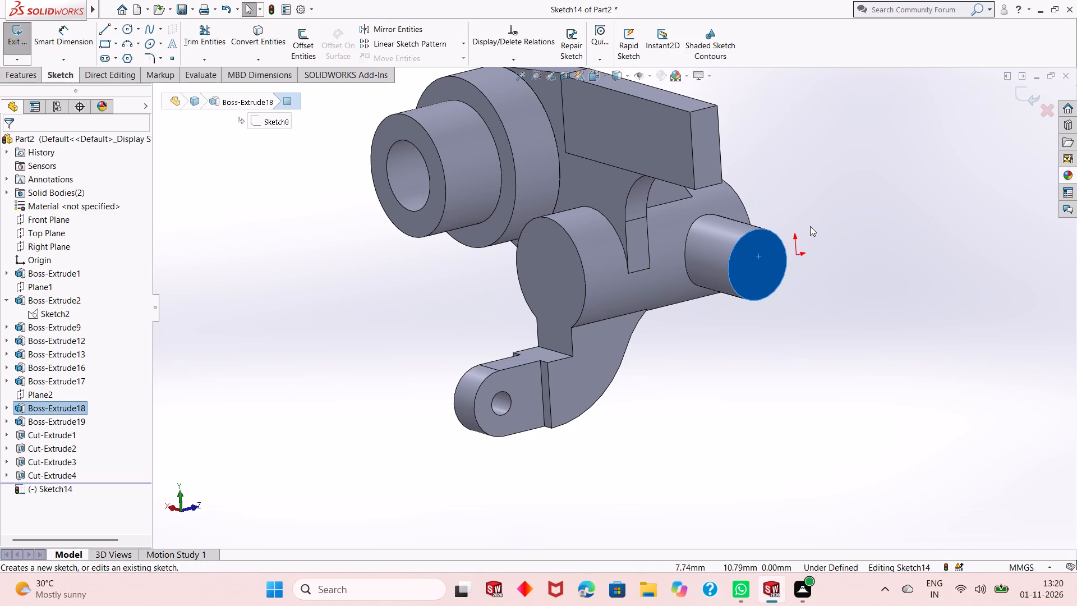
key("ctrl+8")
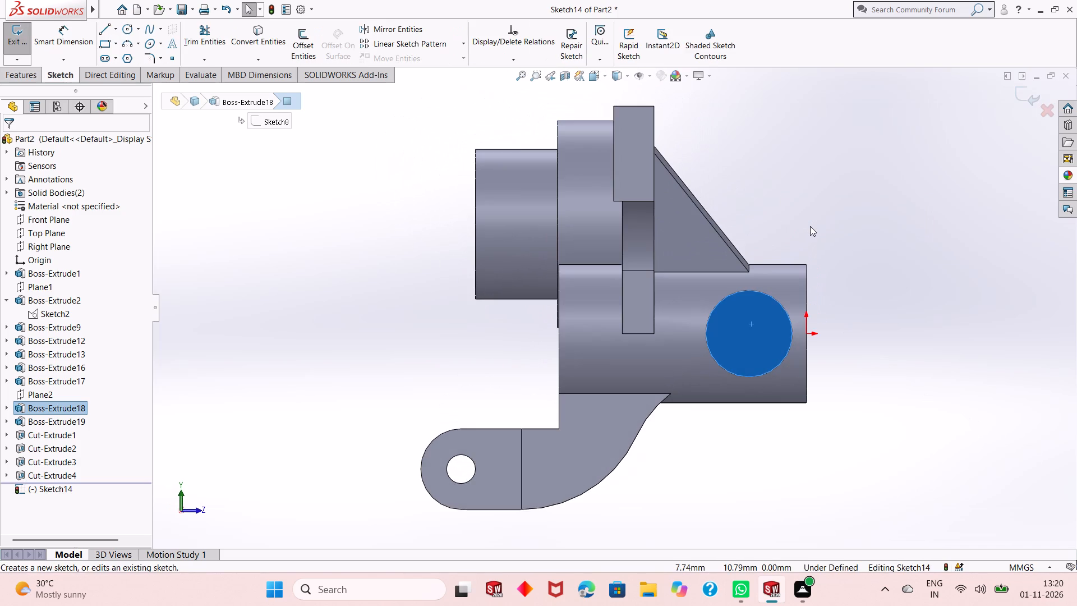
left_click(868, 346)
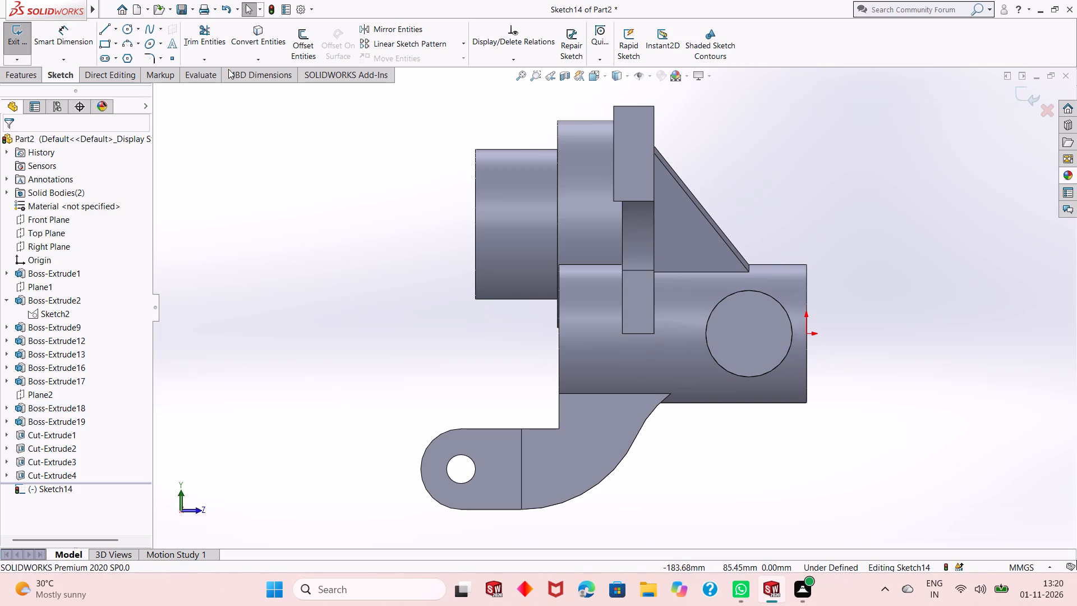
left_click(123, 28)
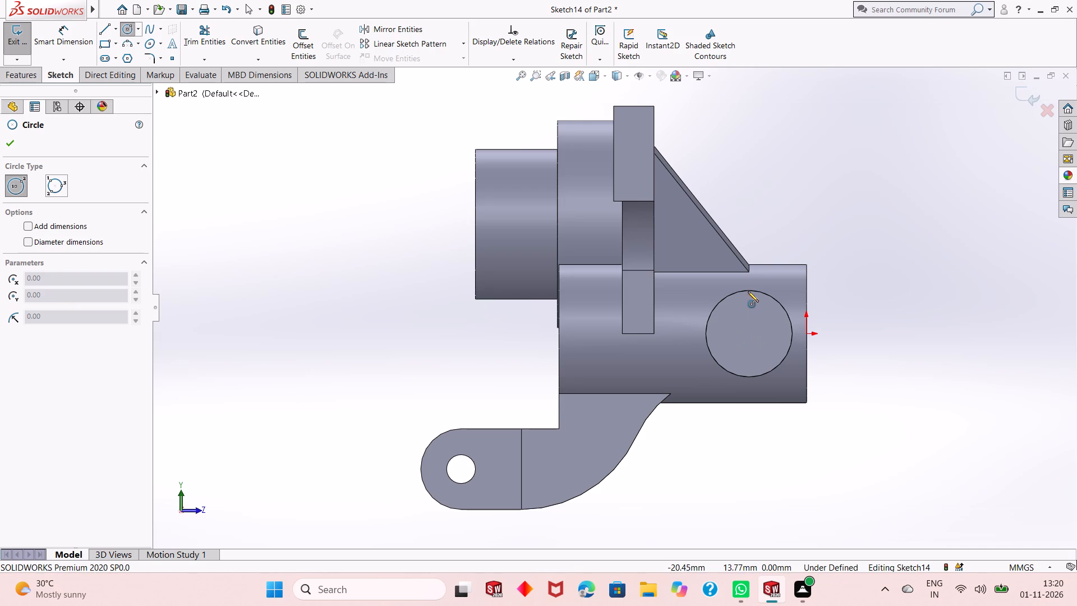
left_click(749, 332)
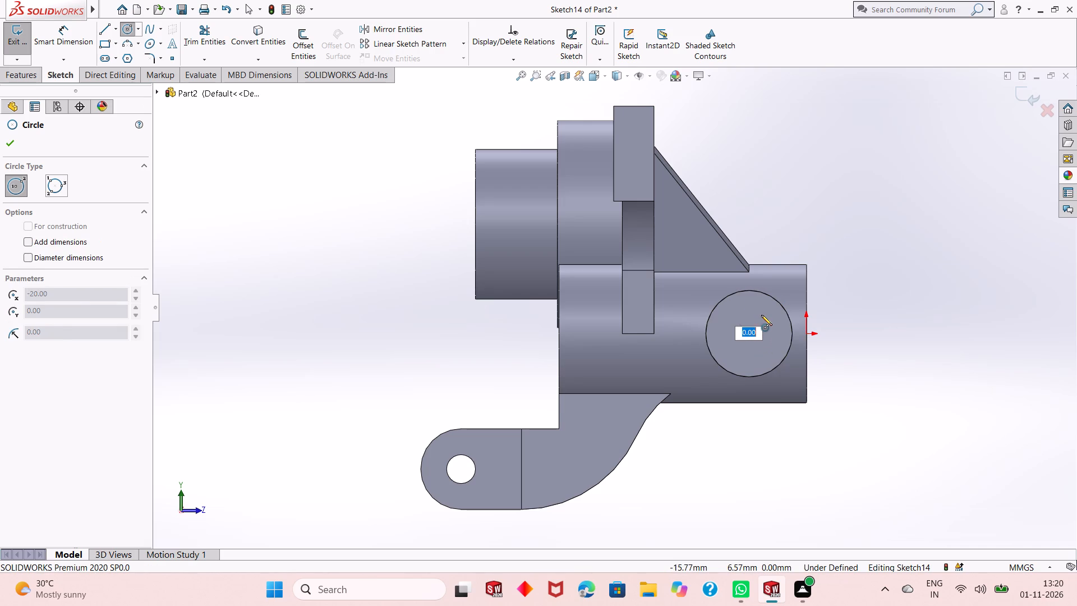
key("Escape")
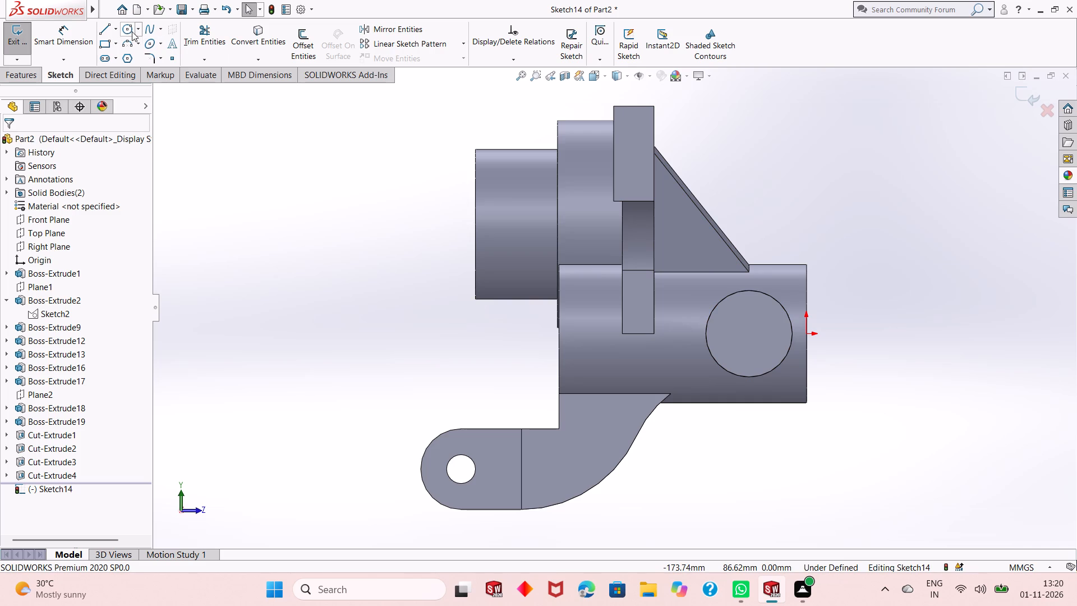
left_click(126, 28)
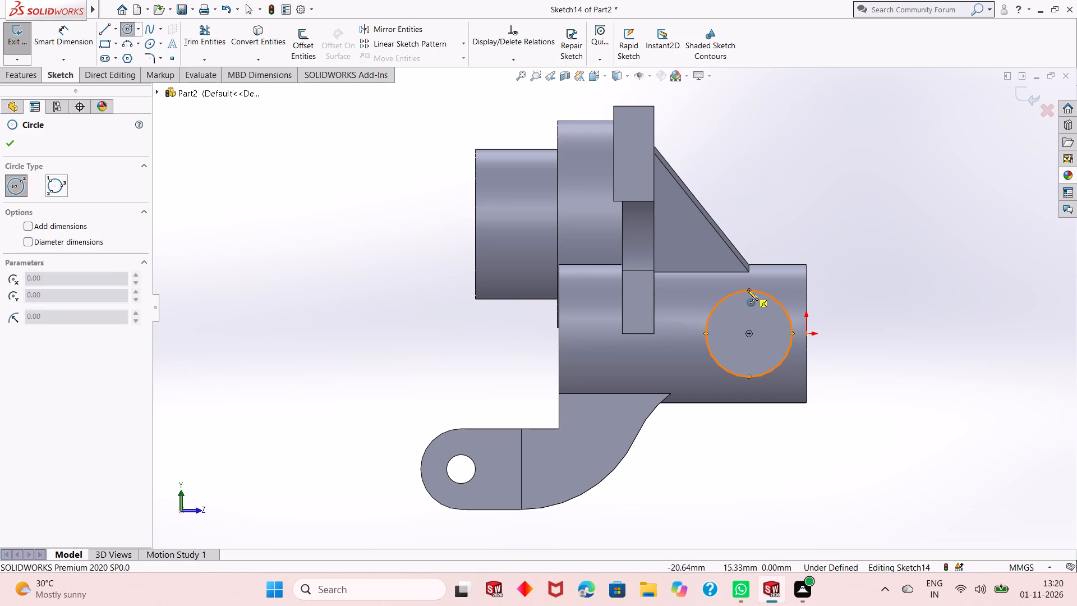
left_click(749, 334)
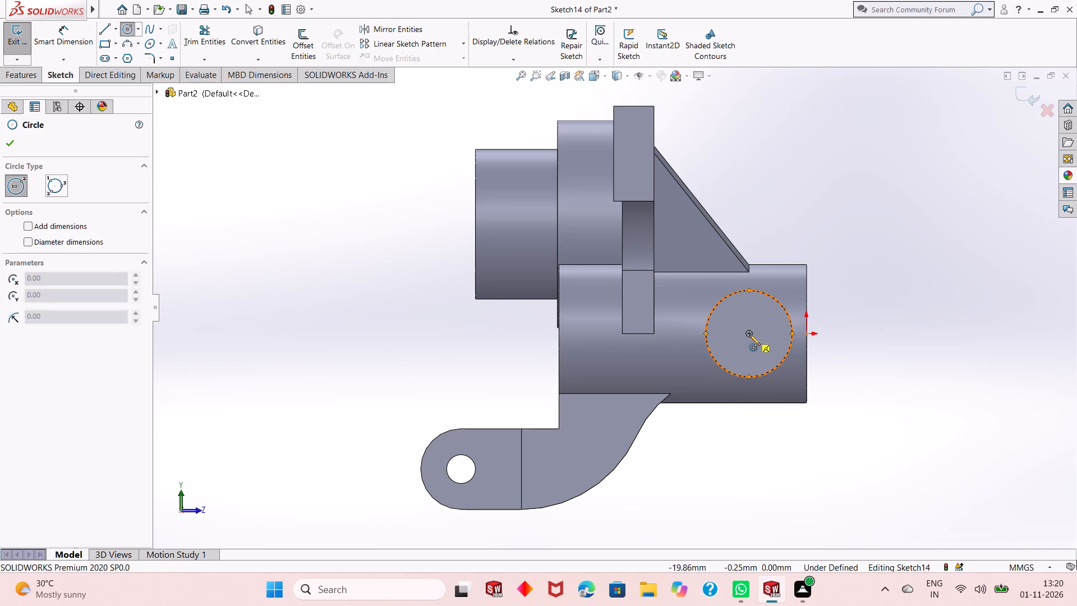
left_click(756, 316)
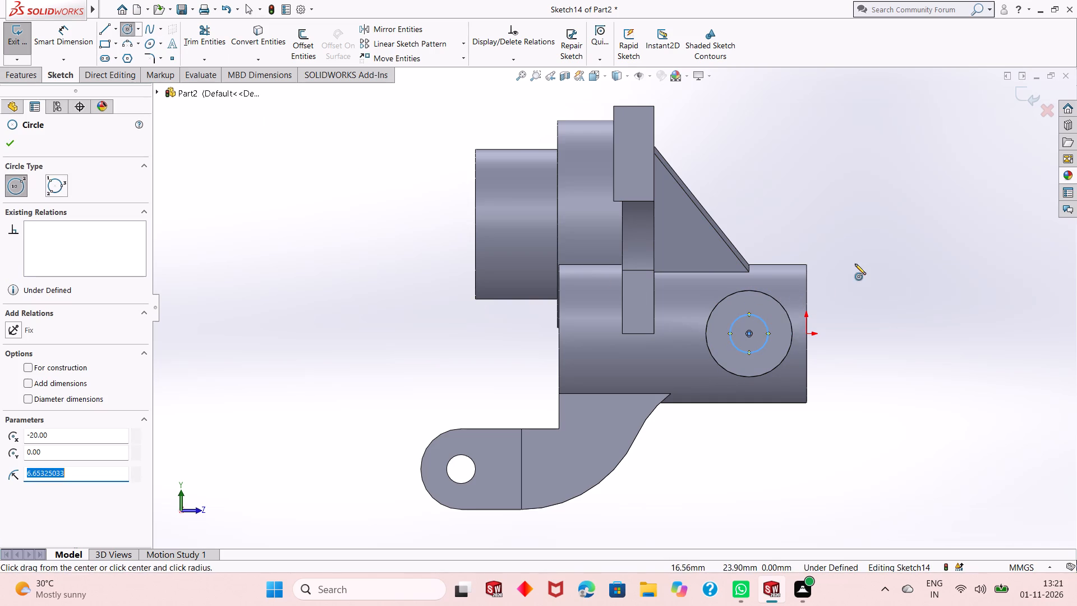
key("Escape")
key("Escape")
key("Escape")
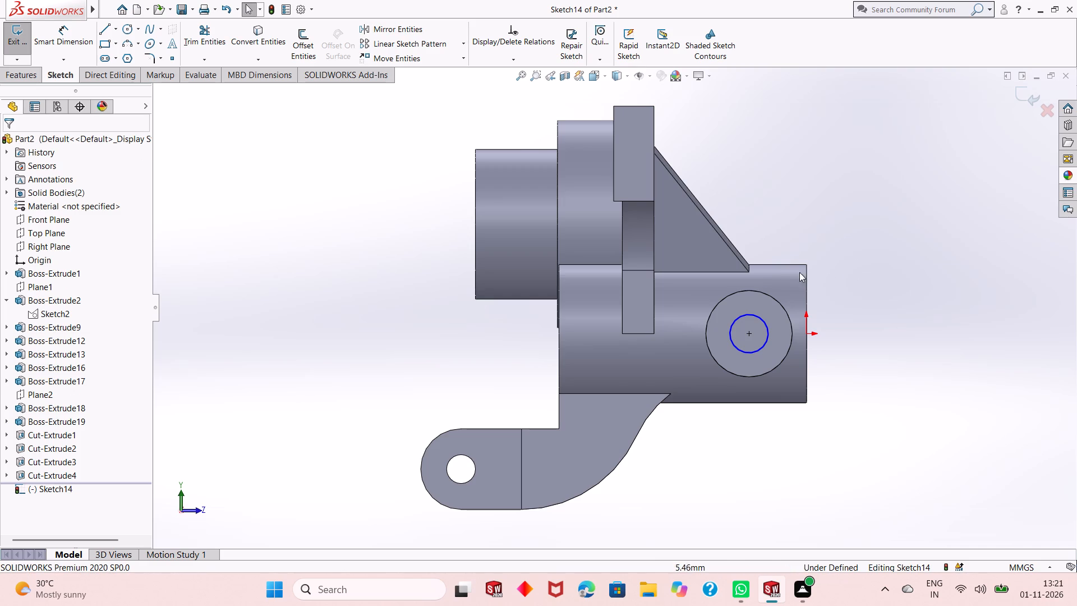
Dimension the circle on the small side cylinder's end face and set its diameter to 10 mm.
left_click(54, 37)
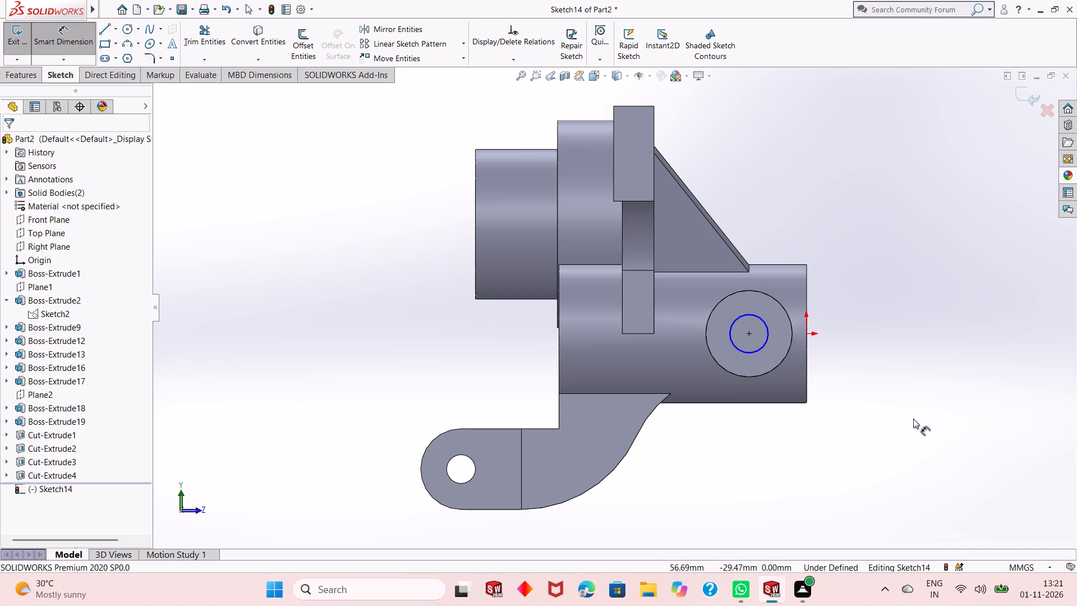
left_click(756, 350)
left_click(903, 398)
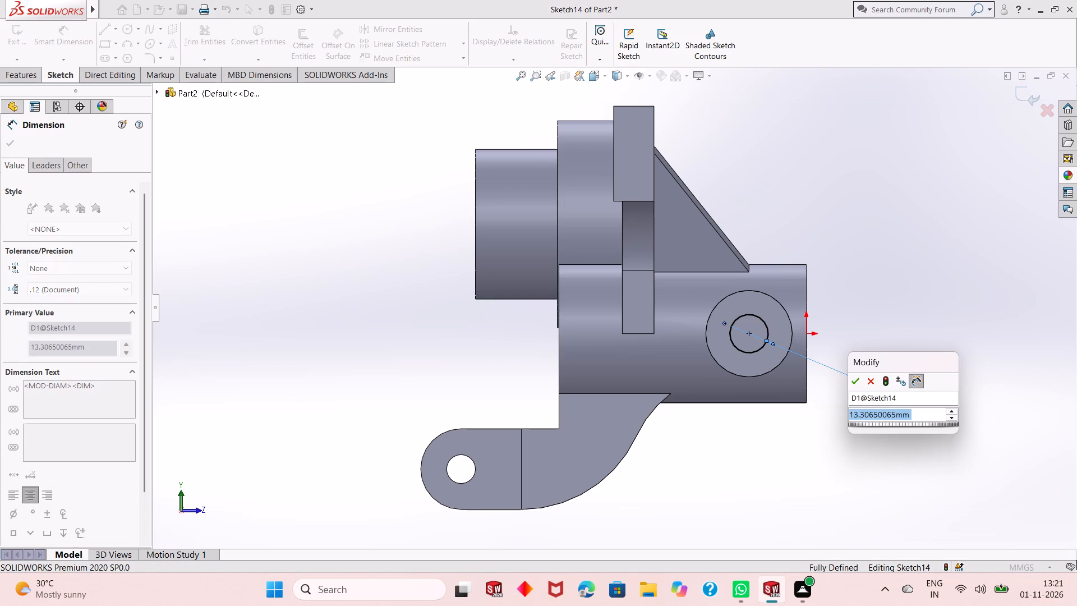
type("10")
key("Return")
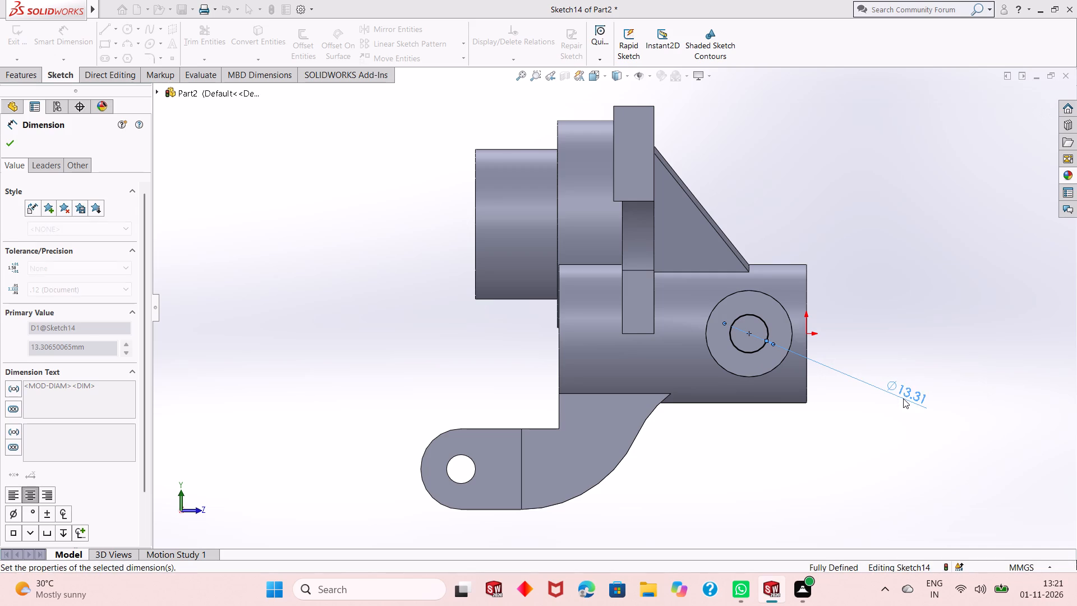
key("Escape")
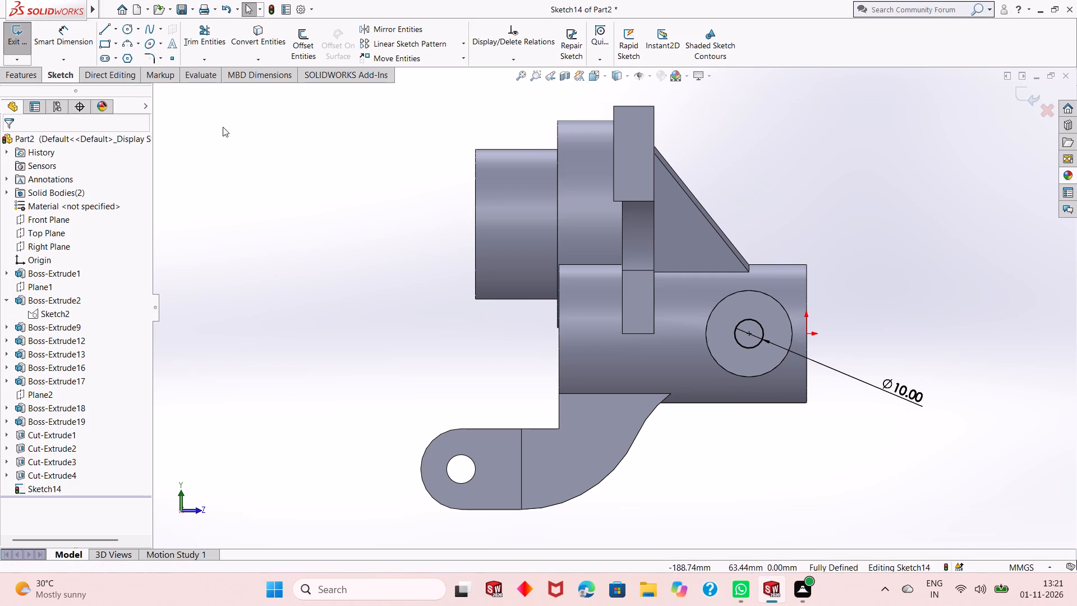
Cut-extrude the 10 mm circle into the small side cylinder with a blind depth of 50 mm.
left_click(32, 75)
left_click(184, 44)
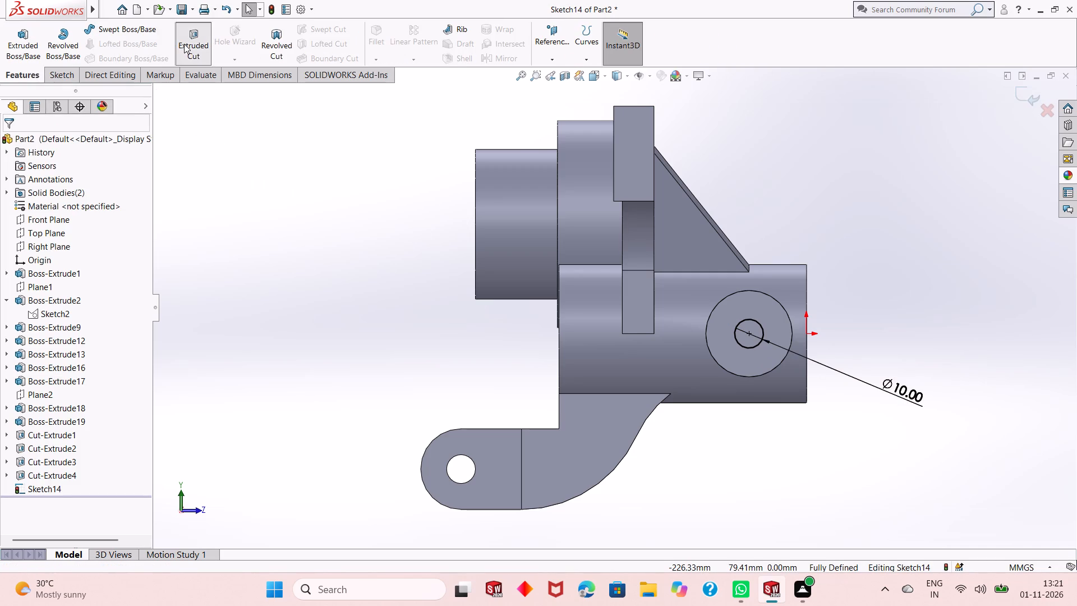
scroll(434, 244, "up", 2)
middle_click_drag(630, 267, 524, 287)
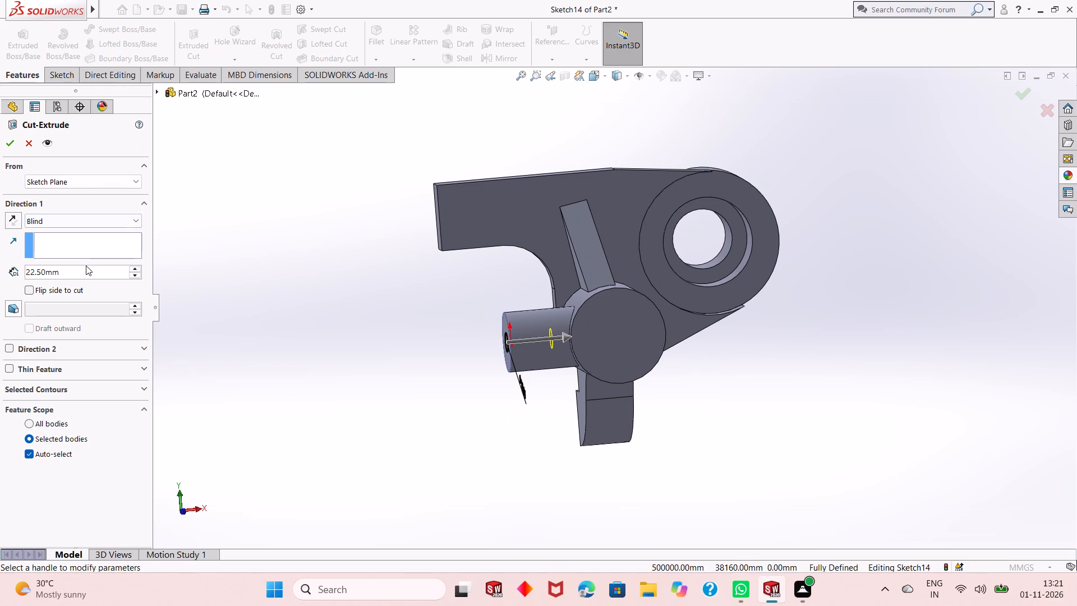
double_click(82, 270)
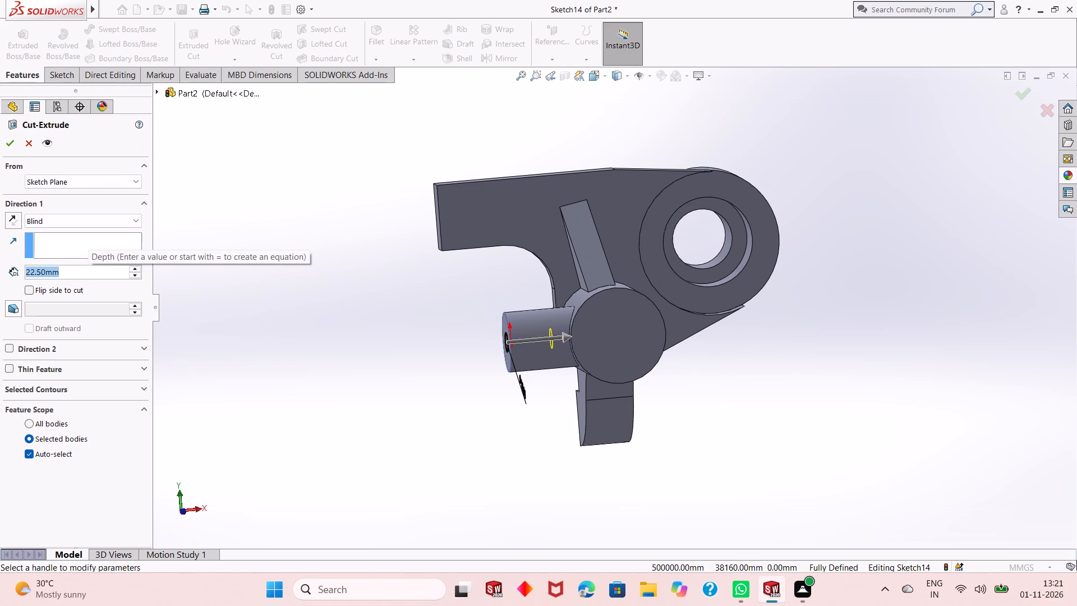
type("50")
key("Return")
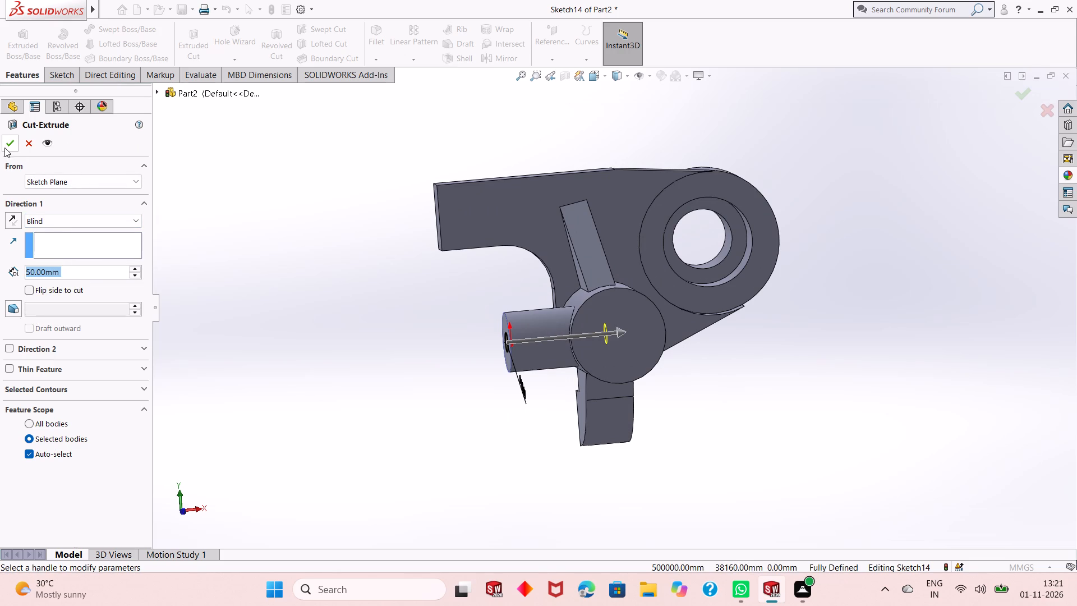
left_click(4, 147)
key("Escape")
Start a sketch on the 48 mm cylinder's end face and draw a circle of about 8.3 mm radius centred on the origin.
left_click(630, 339)
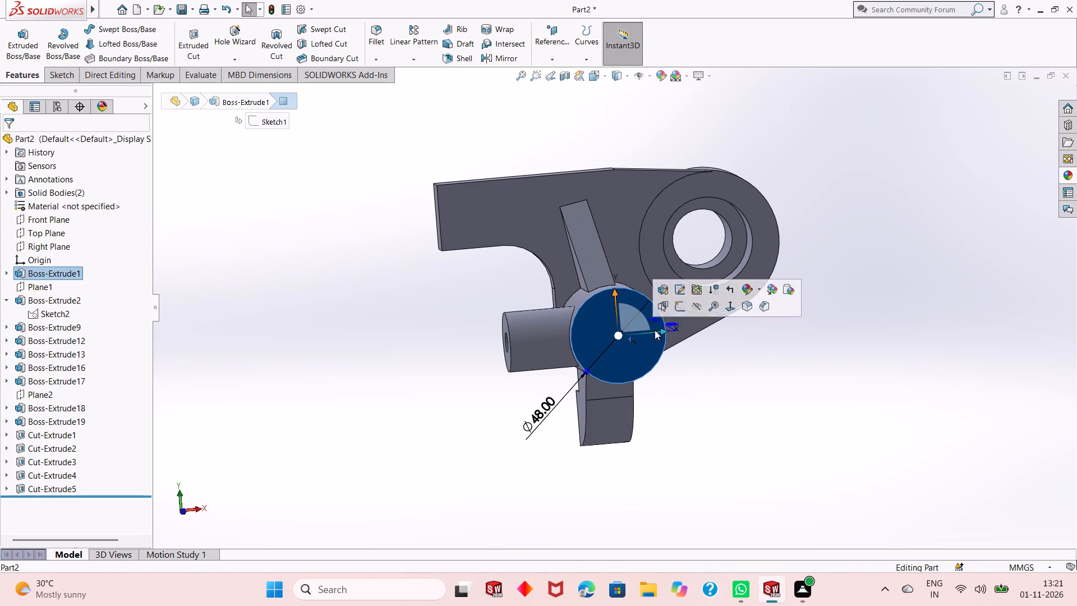
left_click(686, 310)
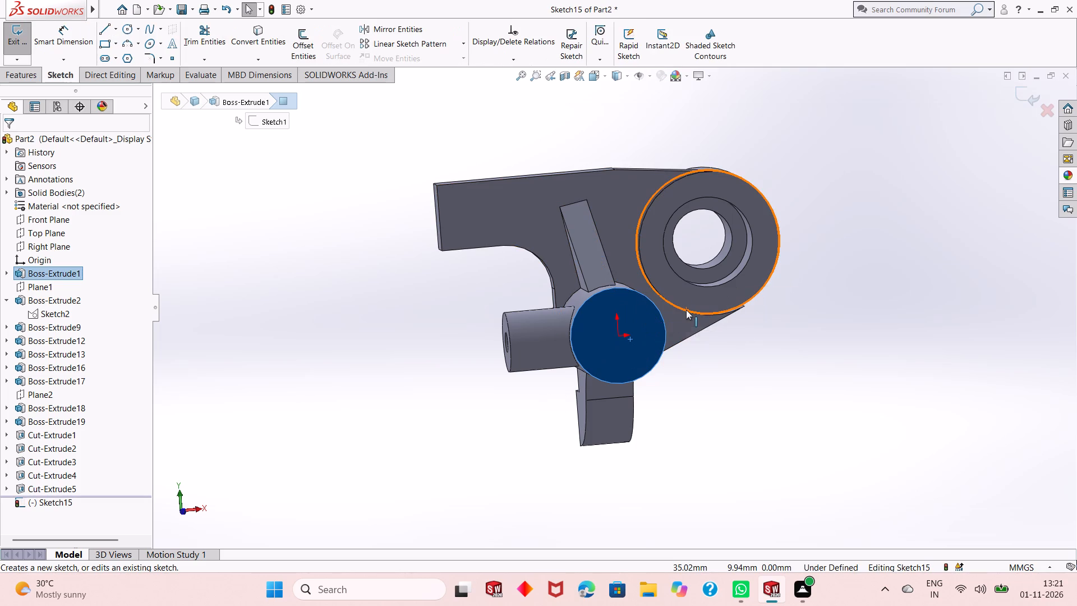
key("ctrl+8")
scroll(638, 369, "up", 2)
key("Escape")
key("Escape")
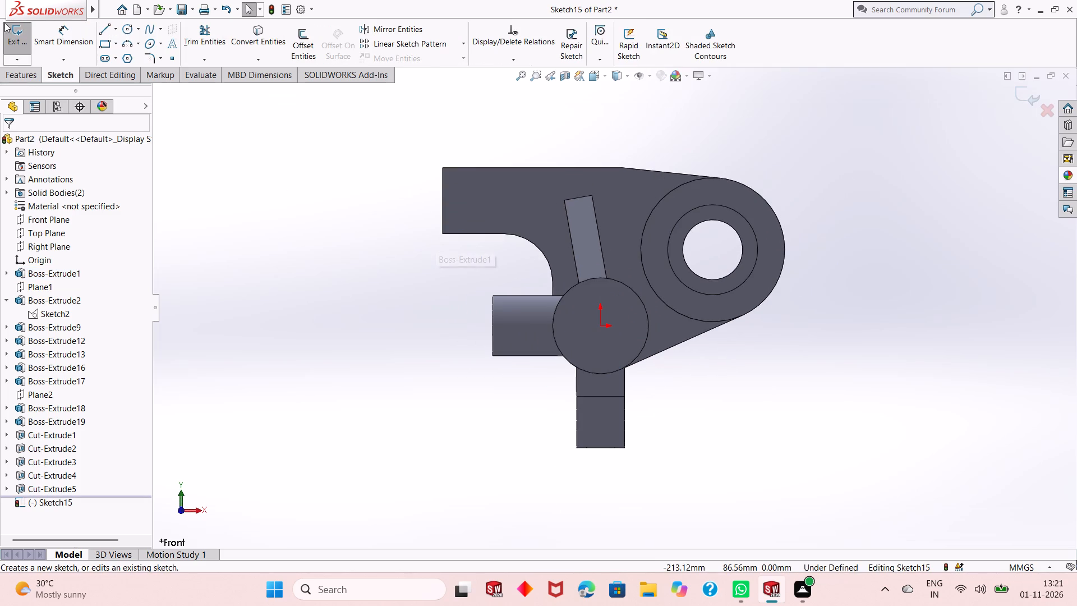
key("Escape")
left_click(125, 33)
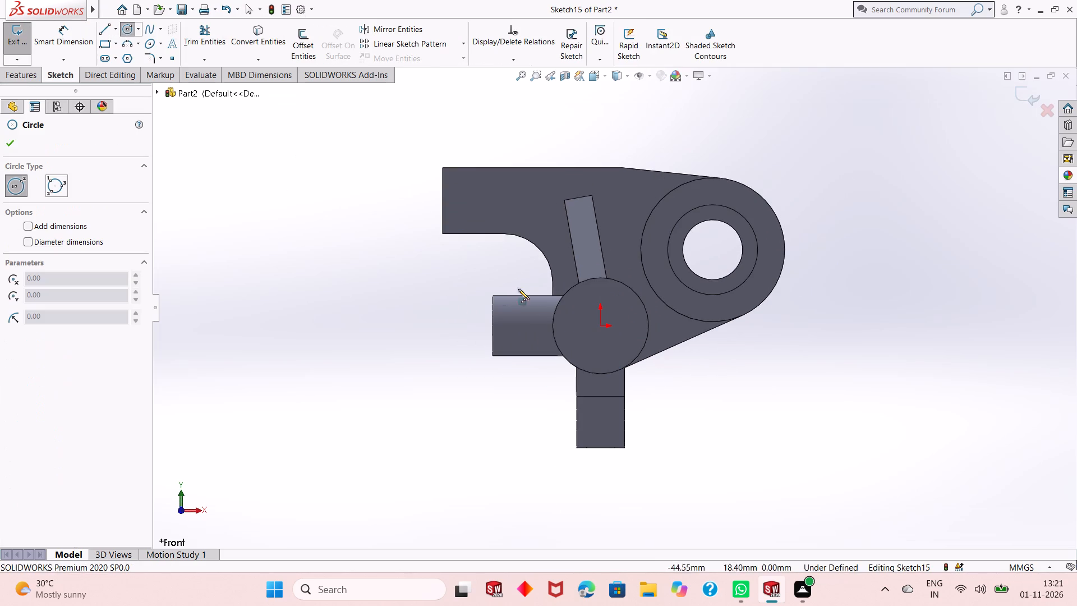
left_click(602, 325)
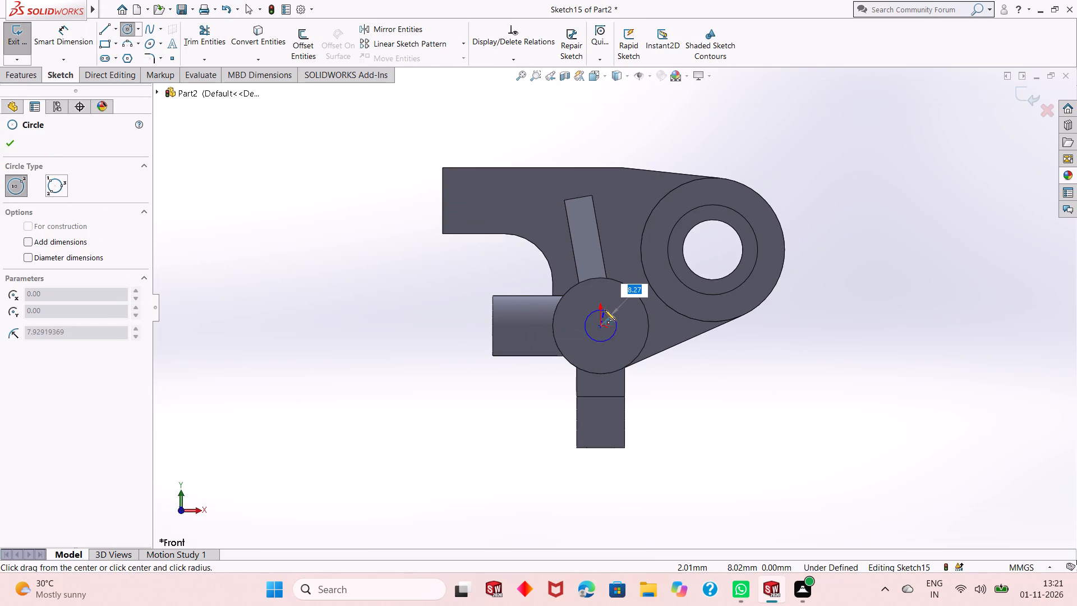
left_click(605, 310)
key("Escape")
key("Escape")
Dimension the circle on the 48 mm cylinder's end face and set its diameter to 20 mm.
left_click(59, 38)
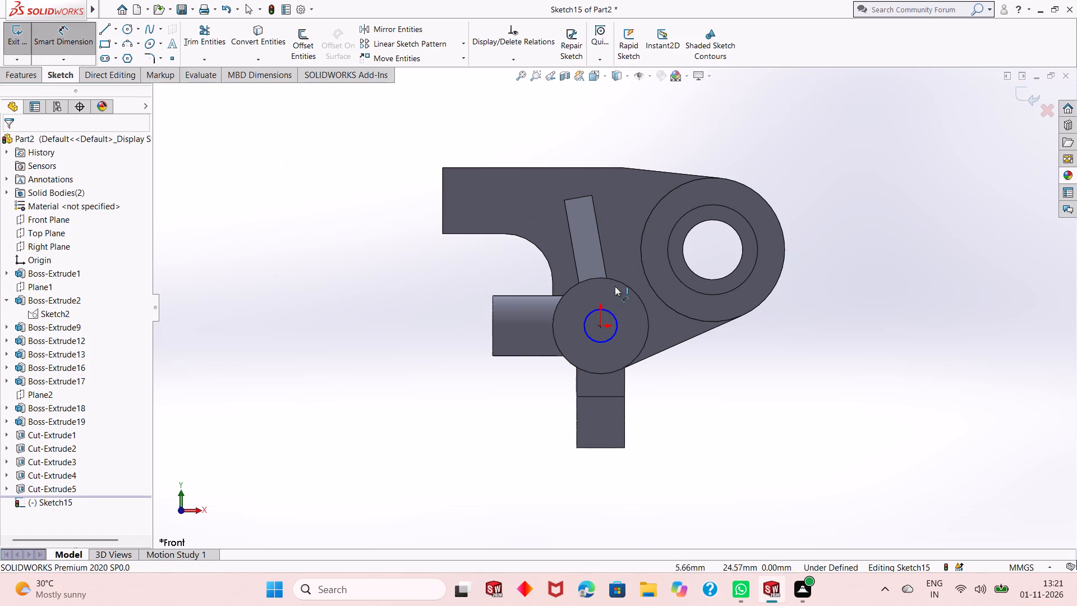
left_click(597, 342)
left_click_drag(475, 447, 470, 452)
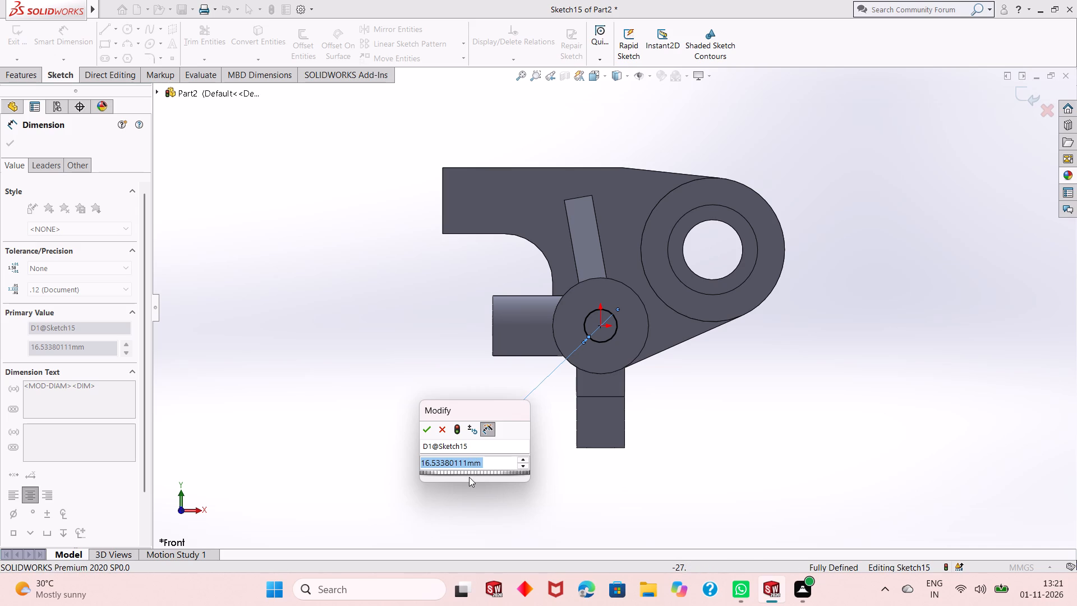
type("20")
key("Return")
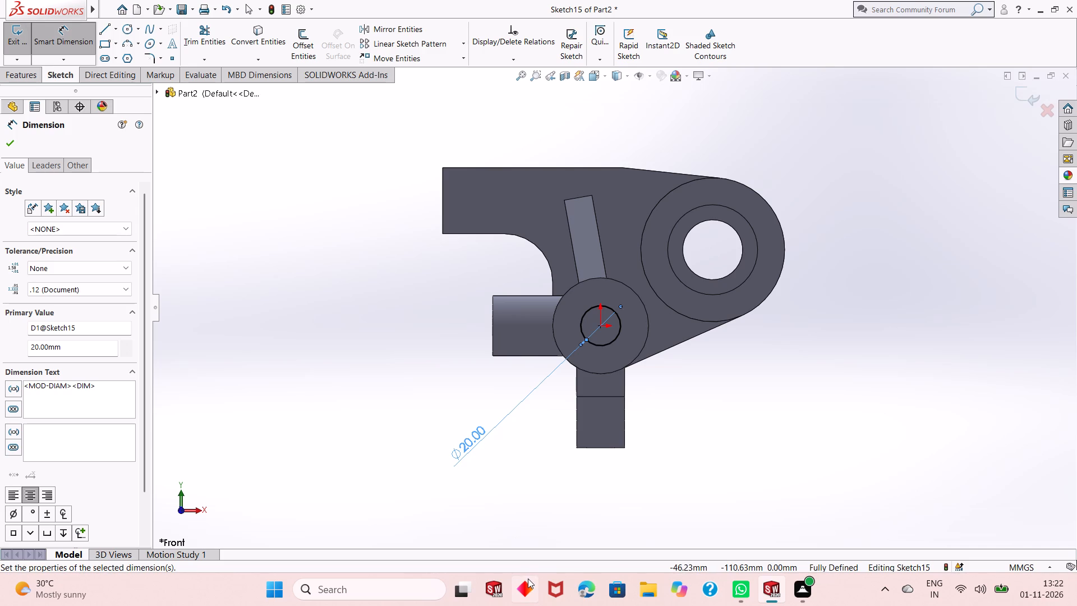
Set the diameter of the circle on the 48 mm cylinder's end face to 22 mm.
middle_click_drag(564, 460, 630, 451)
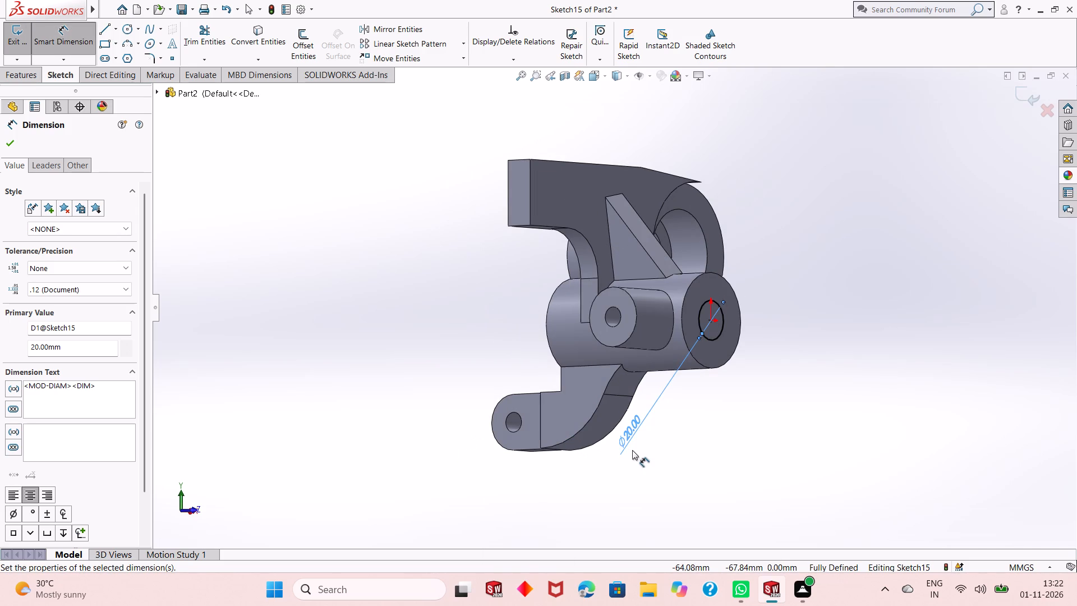
middle_click_drag(662, 389, 657, 408)
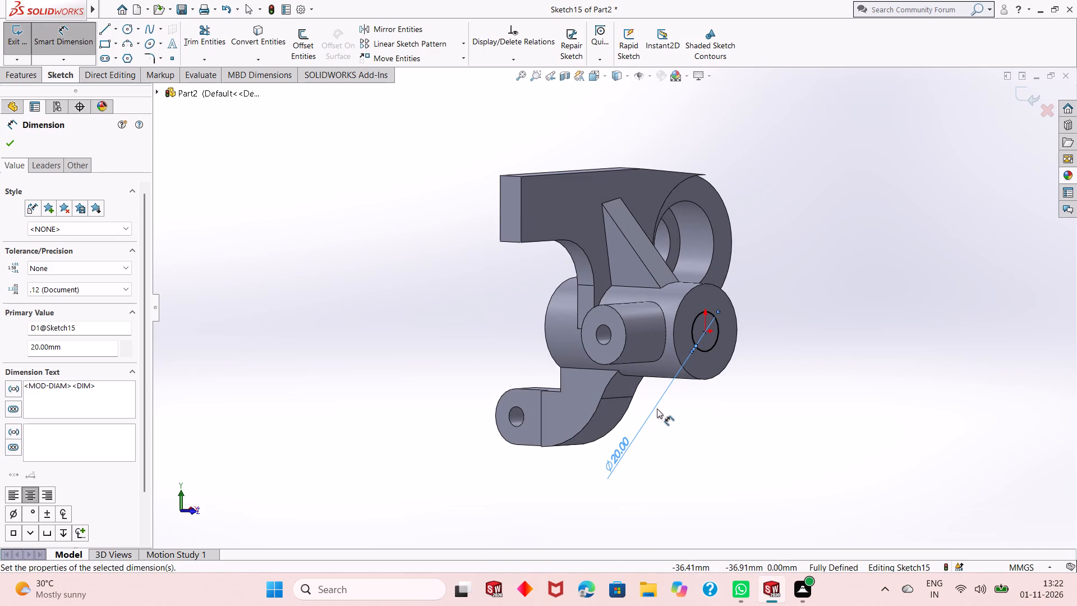
left_click(605, 462)
double_click(620, 455)
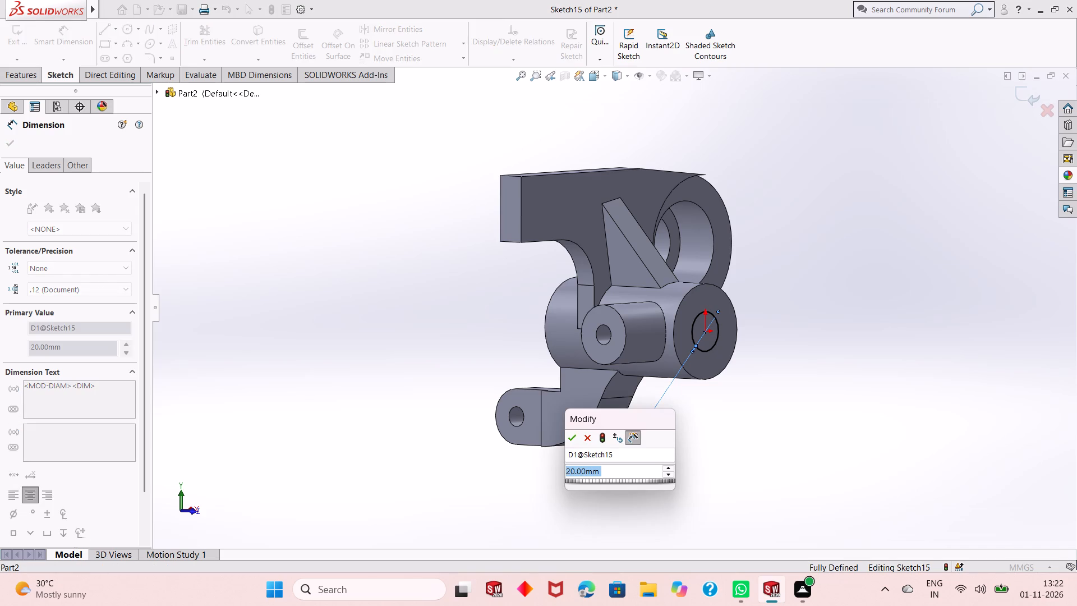
type("22")
key("Return")
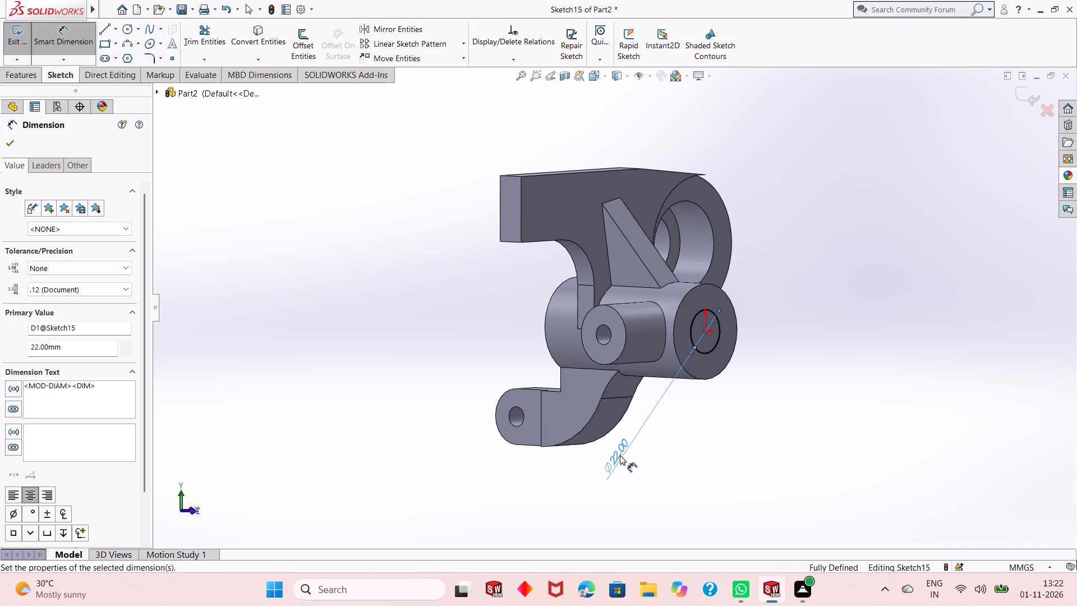
left_click(5, 140)
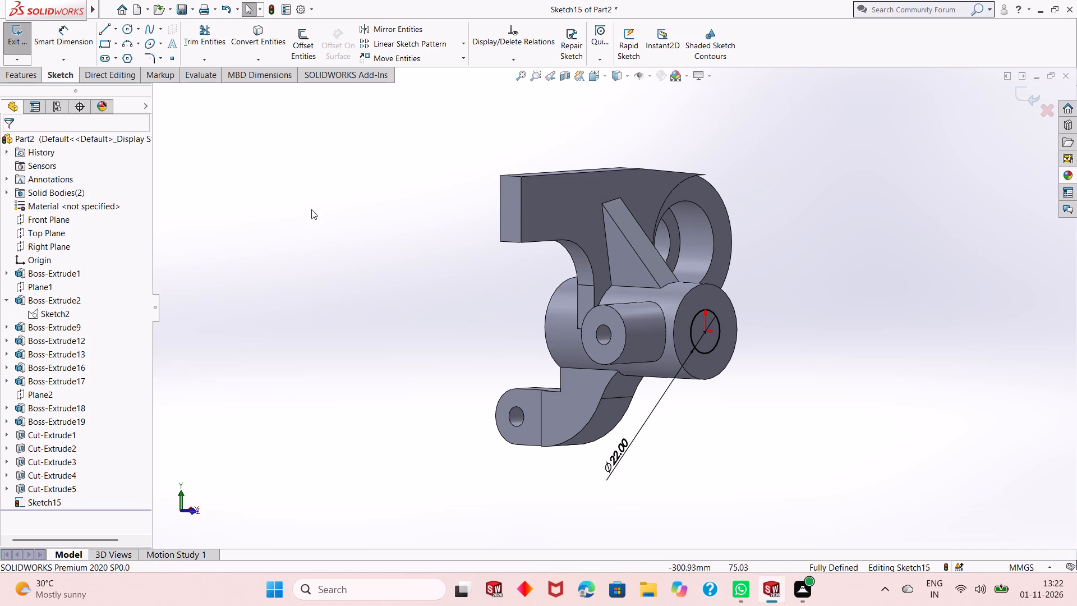
Cut-extrude the 22 mm circle through all of the 48 mm cylinder.
left_click(22, 81)
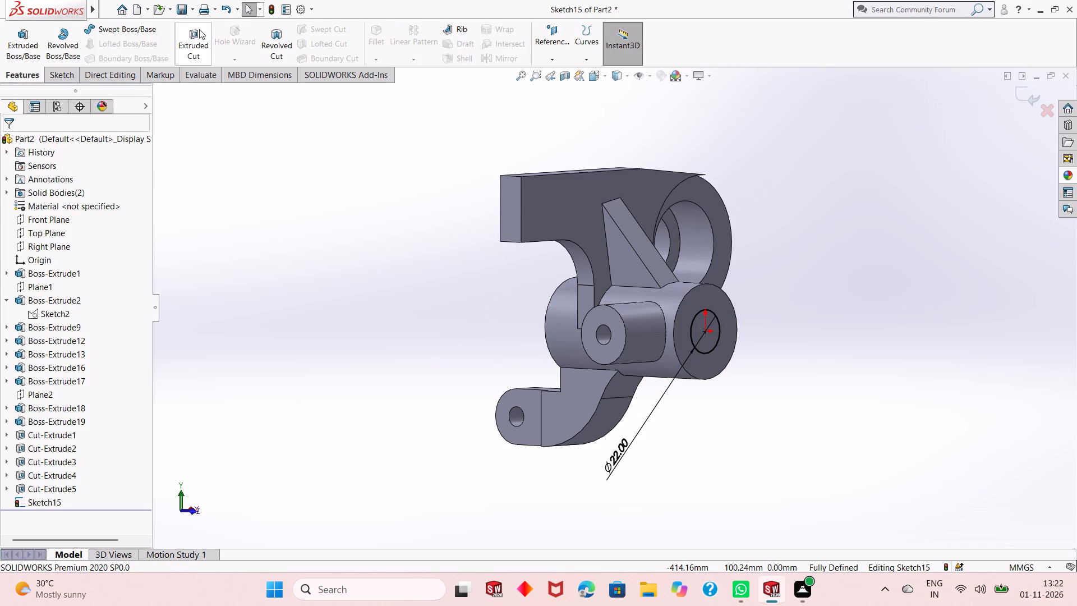
left_click(200, 29)
middle_click_drag(513, 348, 633, 366)
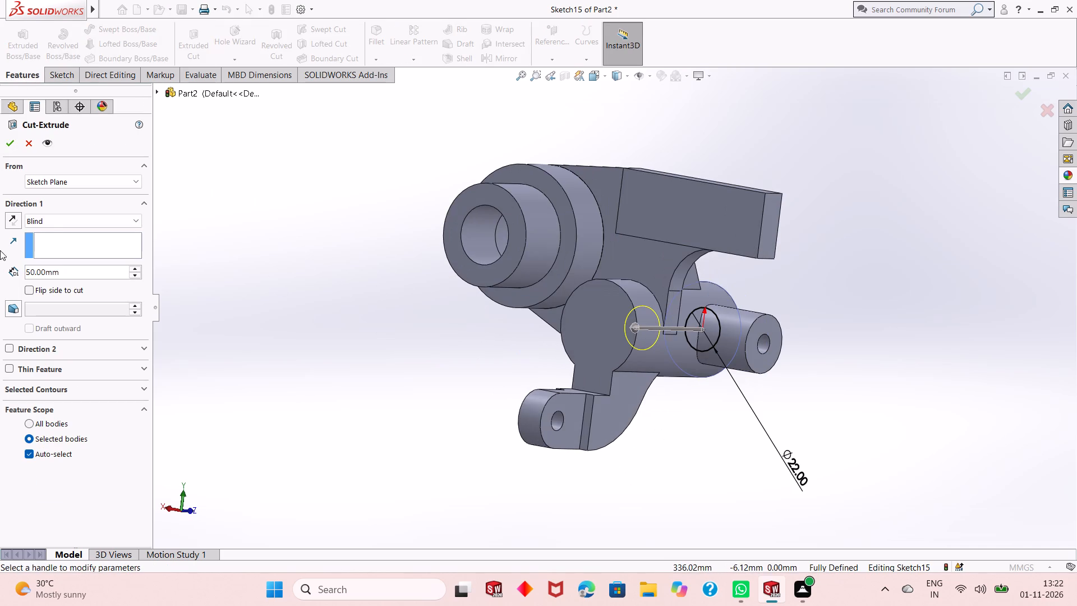
left_click(54, 223)
left_click(60, 242)
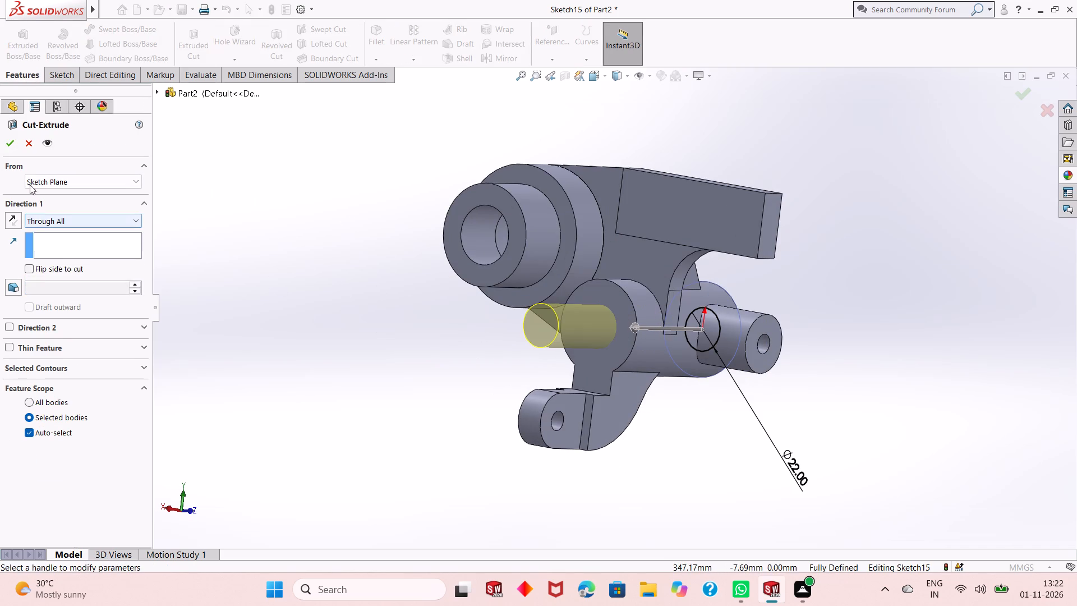
left_click(6, 144)
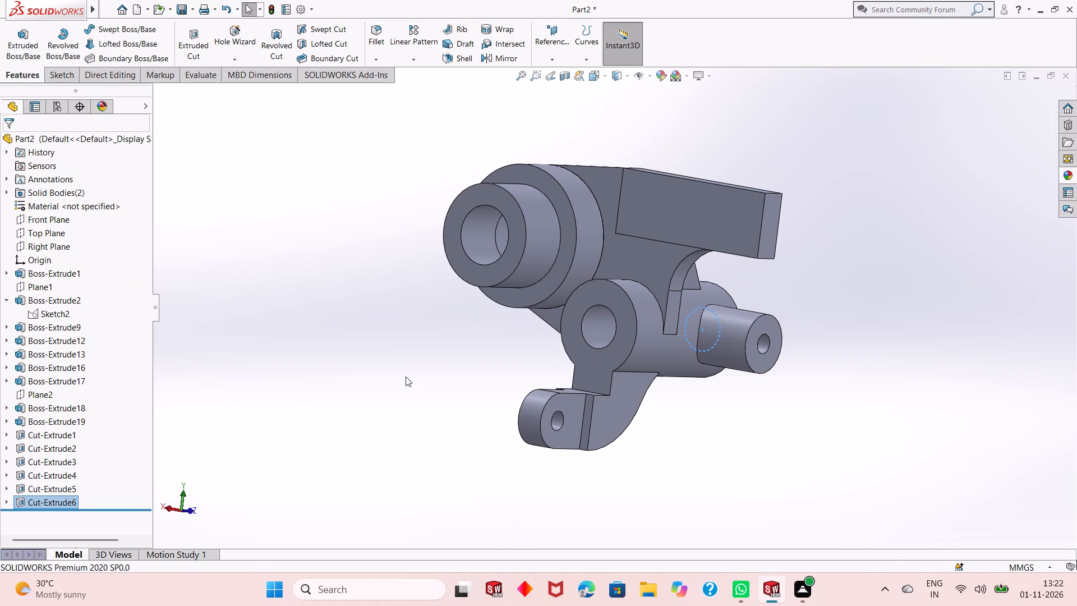
left_click(405, 378)
Examine the bracket from several sides, checking the bored cylinders, the curved arm and the rectangular arm.
scroll(490, 375, "up", 2)
middle_click_drag(578, 352, 531, 362)
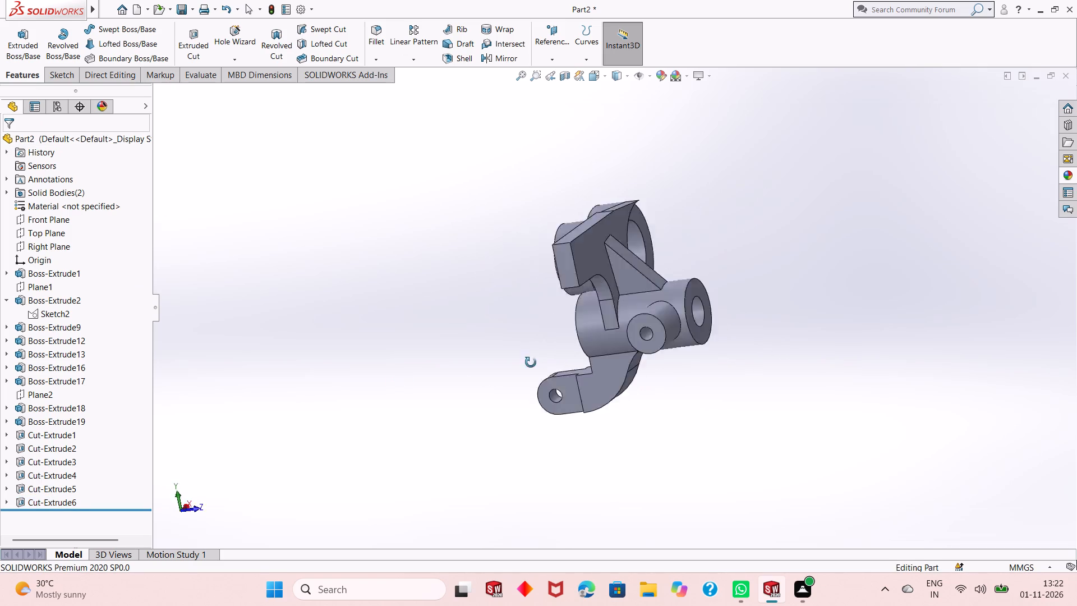
middle_click_drag(531, 362, 524, 405)
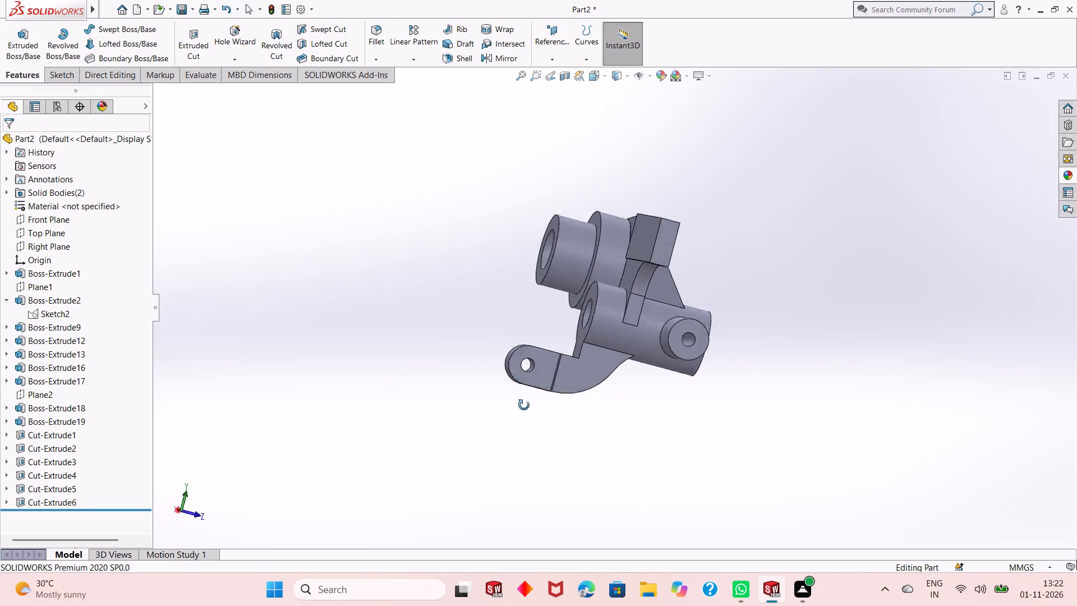
middle_click_drag(524, 405, 524, 442)
middle_click_drag(629, 266, 648, 405)
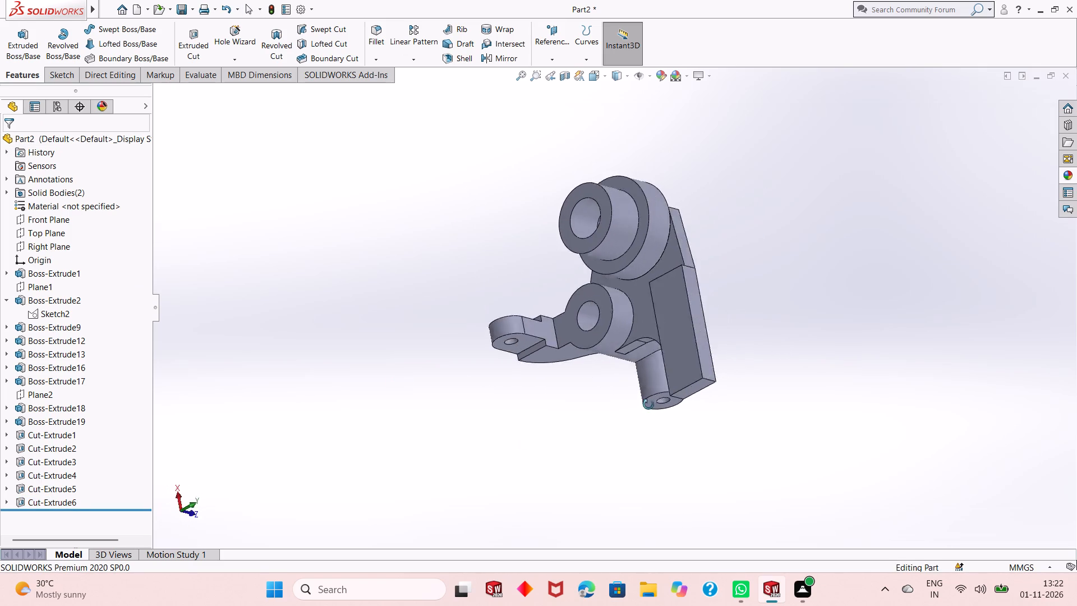
middle_click_drag(648, 405, 633, 423)
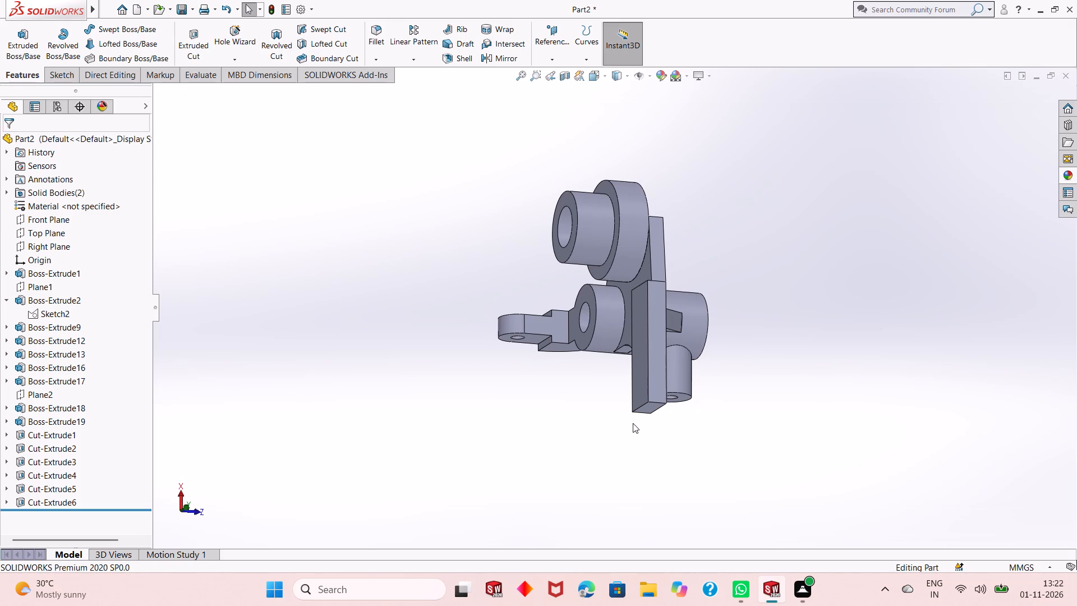
middle_click_drag(645, 396, 600, 272)
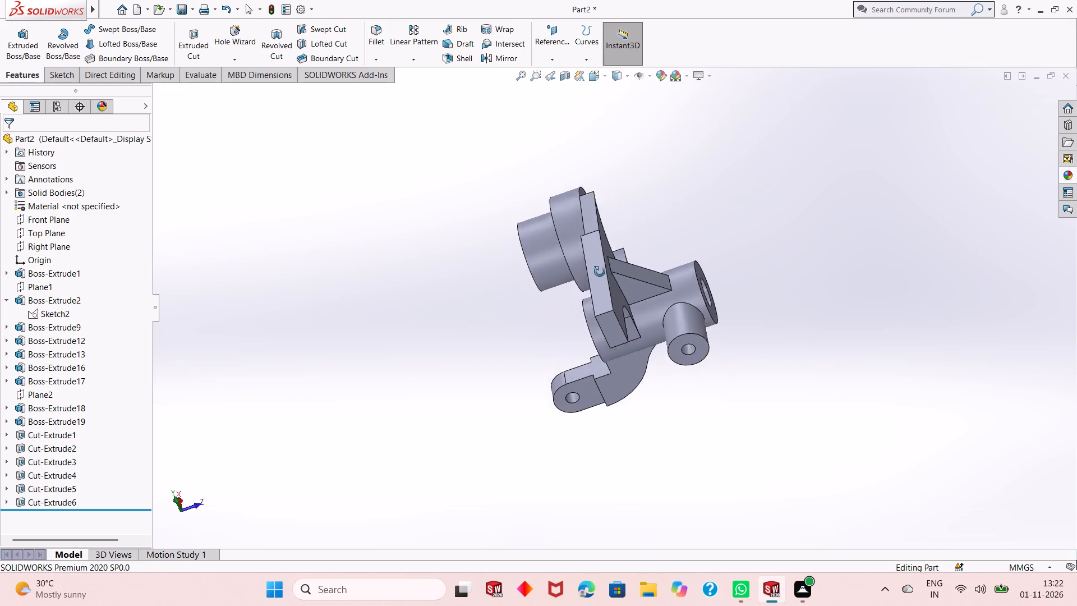
middle_click_drag(600, 272, 607, 235)
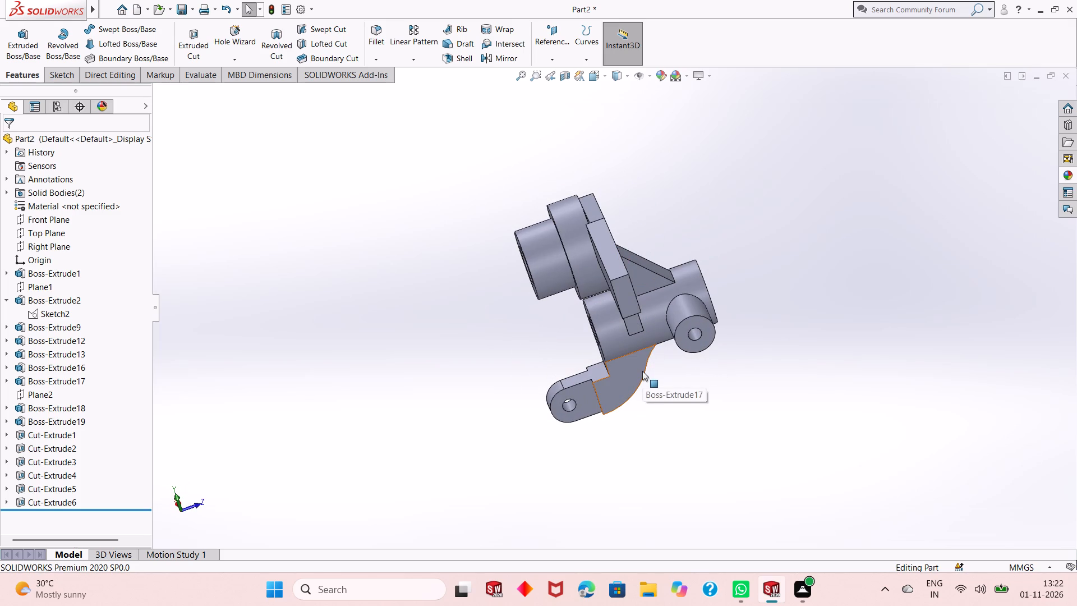
middle_click_drag(642, 372, 647, 327)
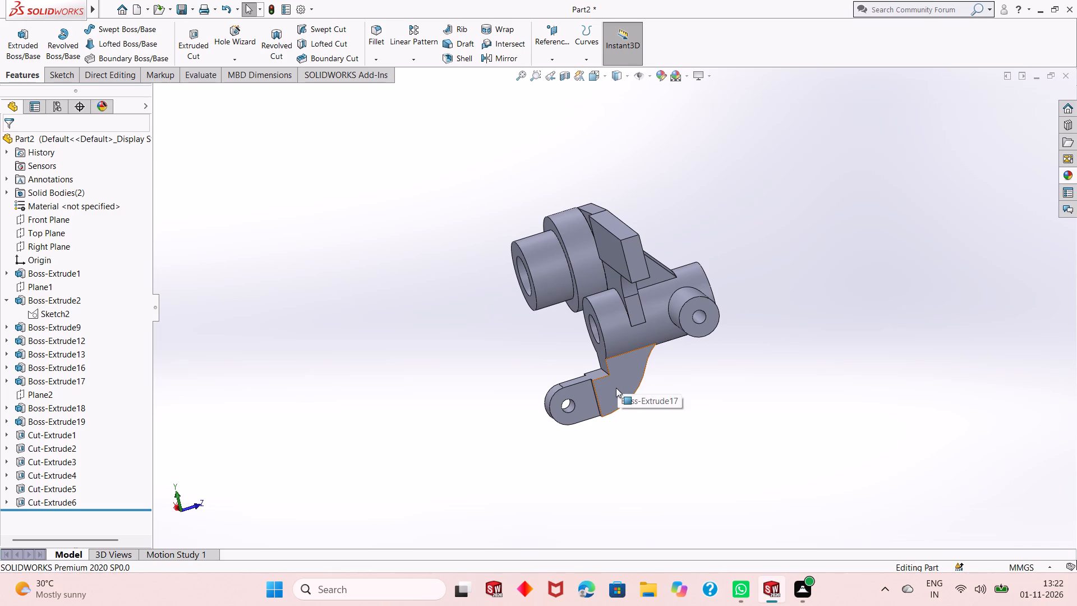
middle_click_drag(616, 388, 639, 341)
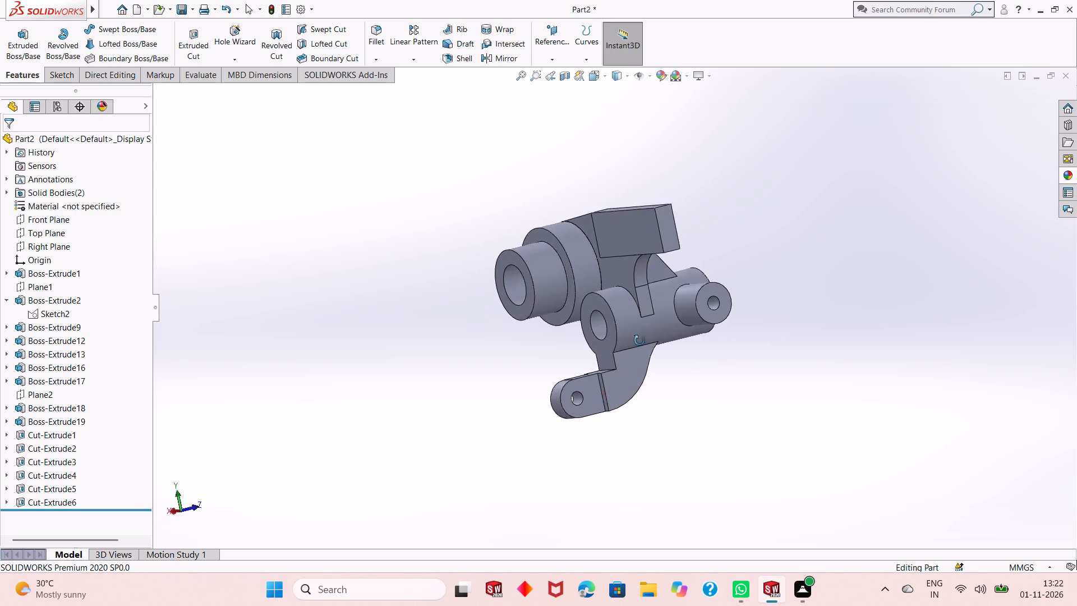
middle_click_drag(639, 341, 682, 305)
Start a sketch on the rectangular arm's flat face and draw a circle of about 6.4 mm radius near its inner end.
left_click(680, 217)
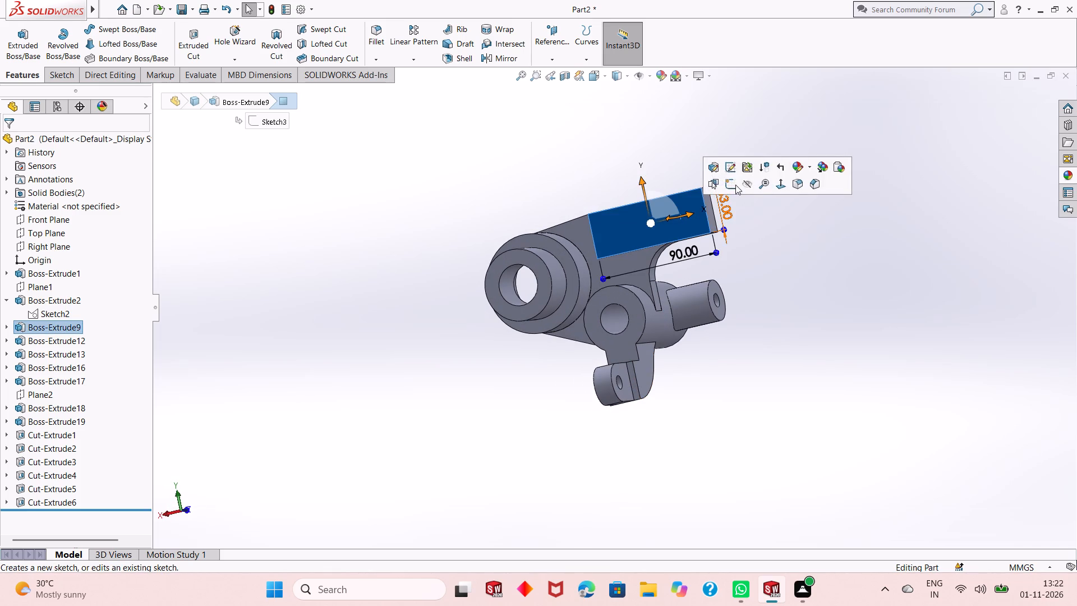
left_click(735, 185)
key("ctrl+8")
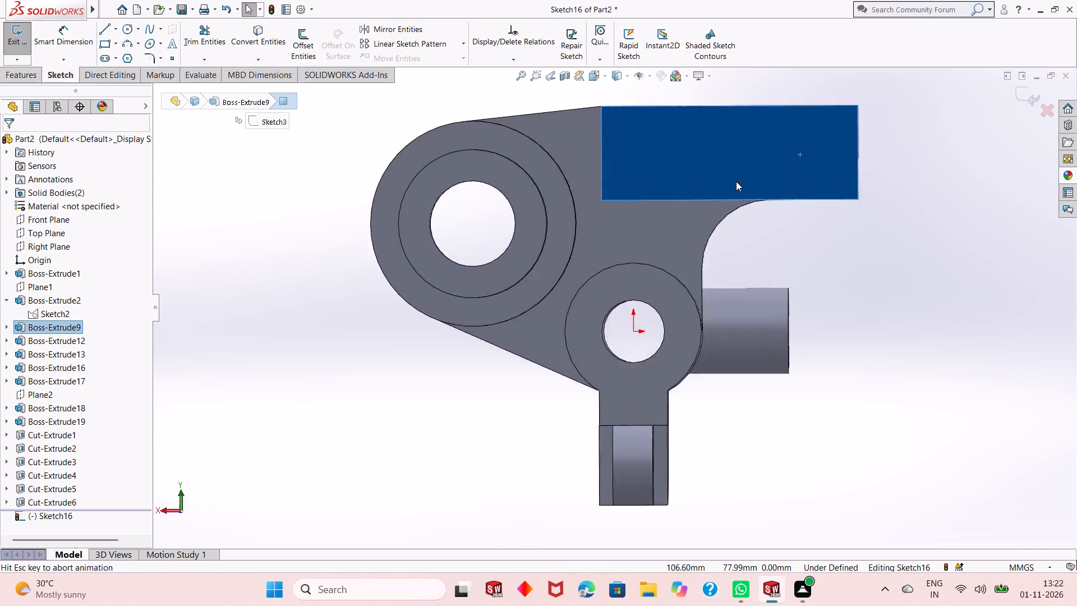
scroll(736, 181, "up", 3)
left_click(815, 176)
scroll(692, 213, "down", 1)
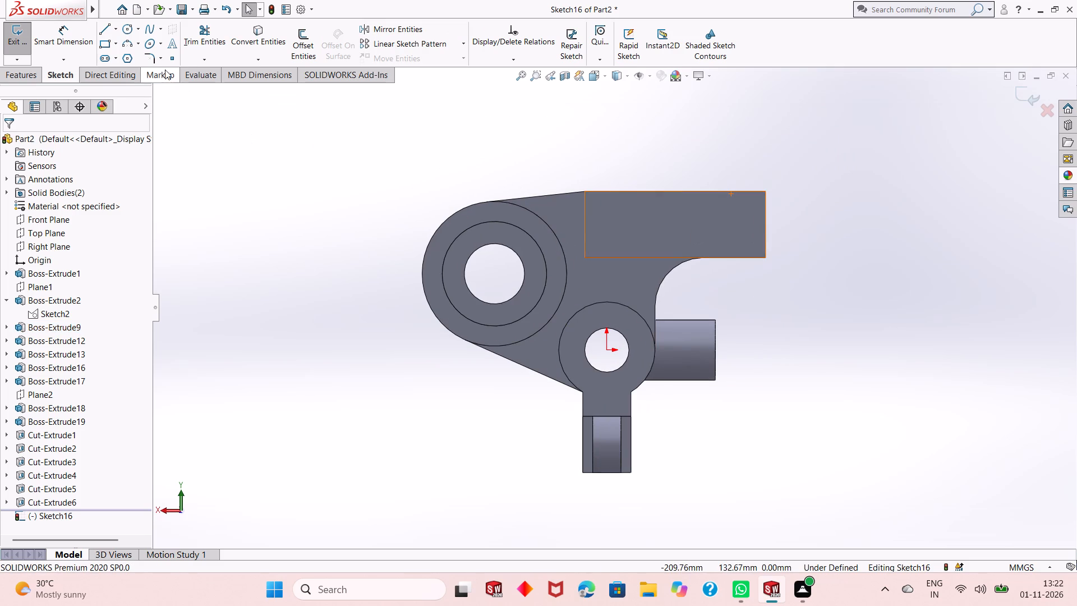
left_click(127, 30)
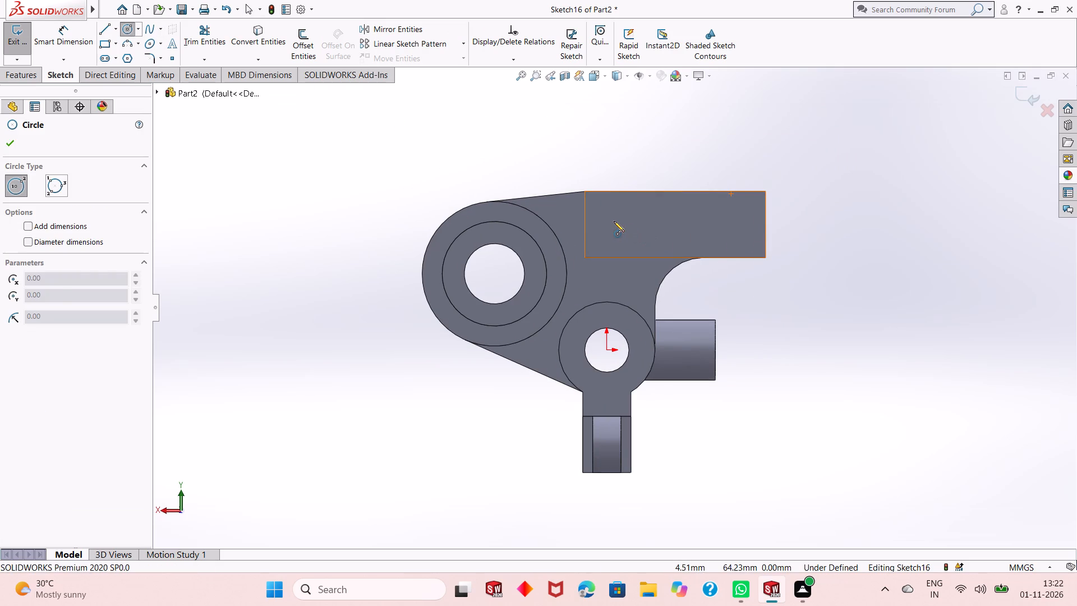
left_click(614, 222)
left_click(626, 218)
left_click(733, 223)
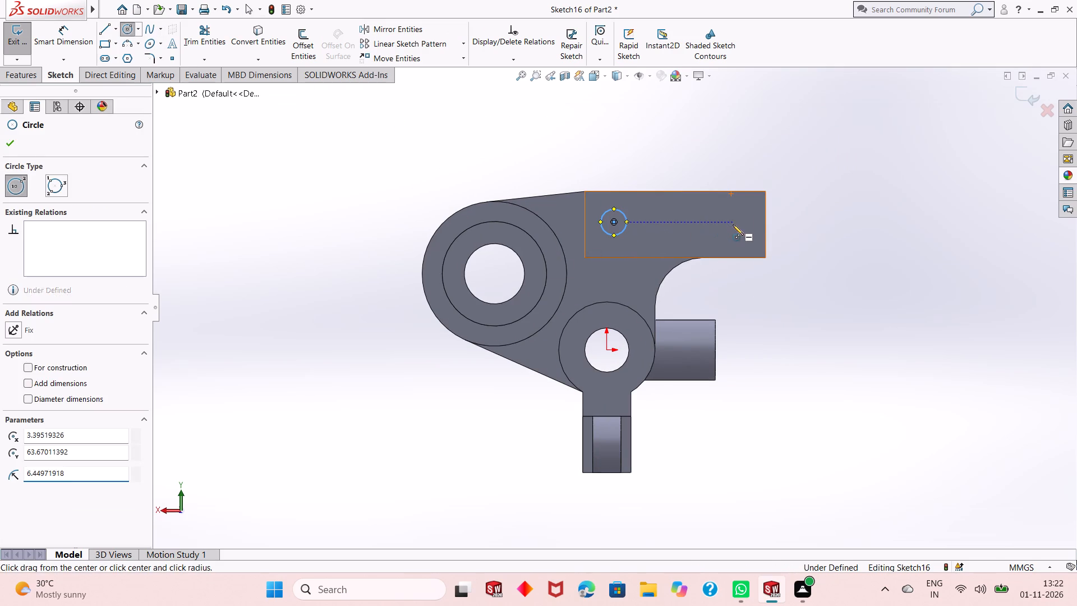
key("Escape")
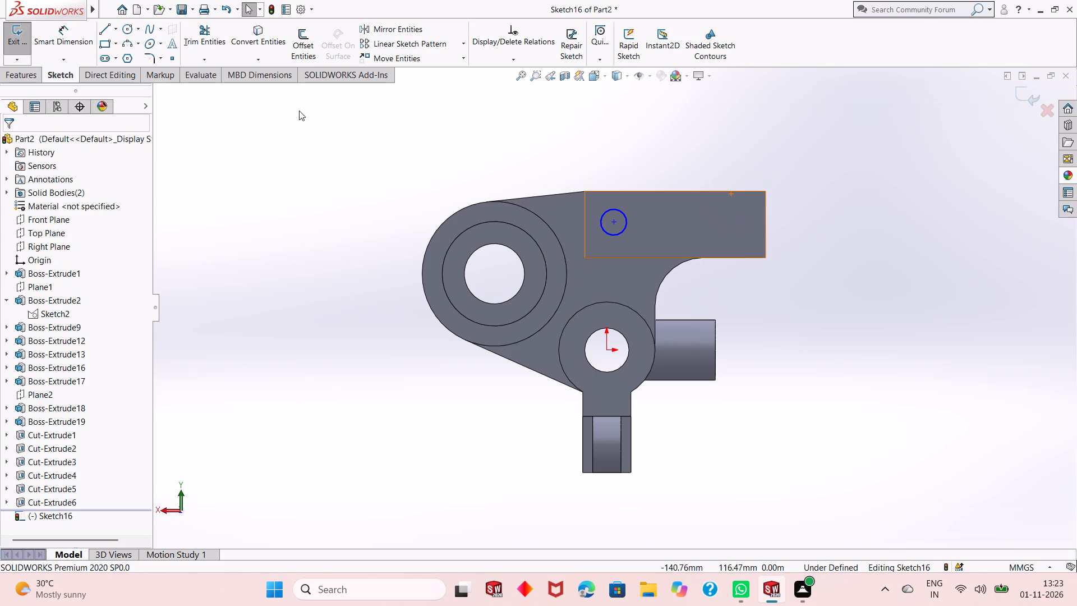
Draw a second circle near the rectangular arm's free end, with its centre level with the first circle's centre.
left_click(135, 28)
key("Escape")
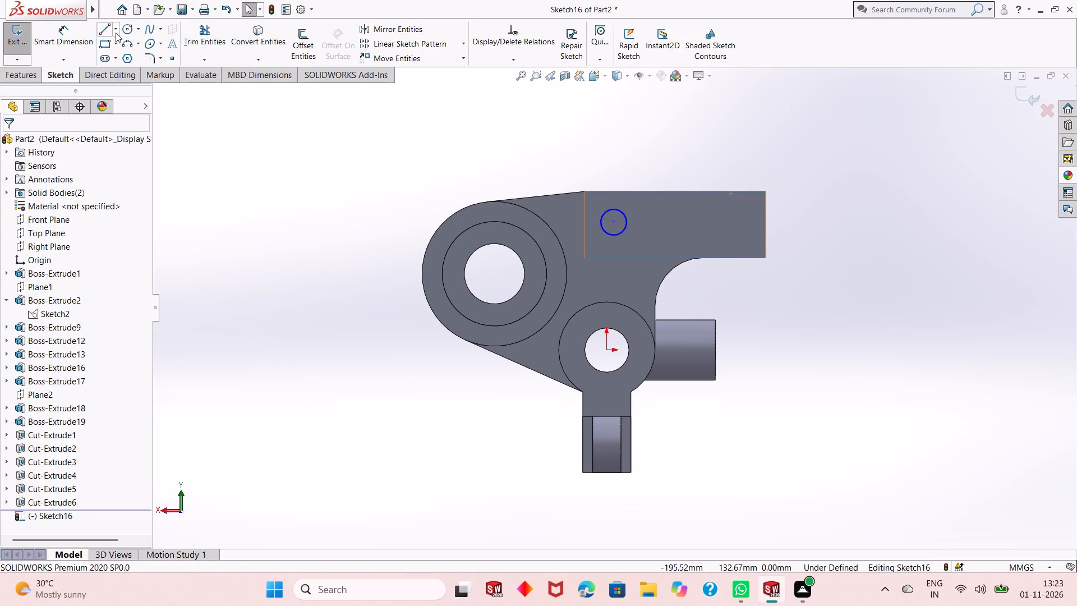
left_click(121, 28)
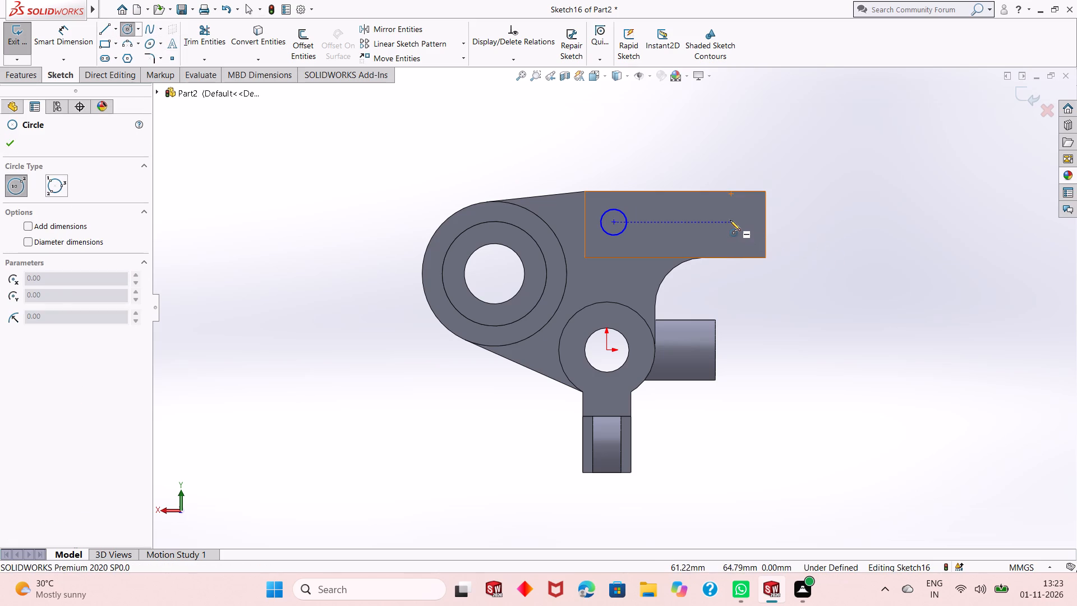
left_click(730, 220)
left_click(738, 208)
key("Escape")
key("Escape")
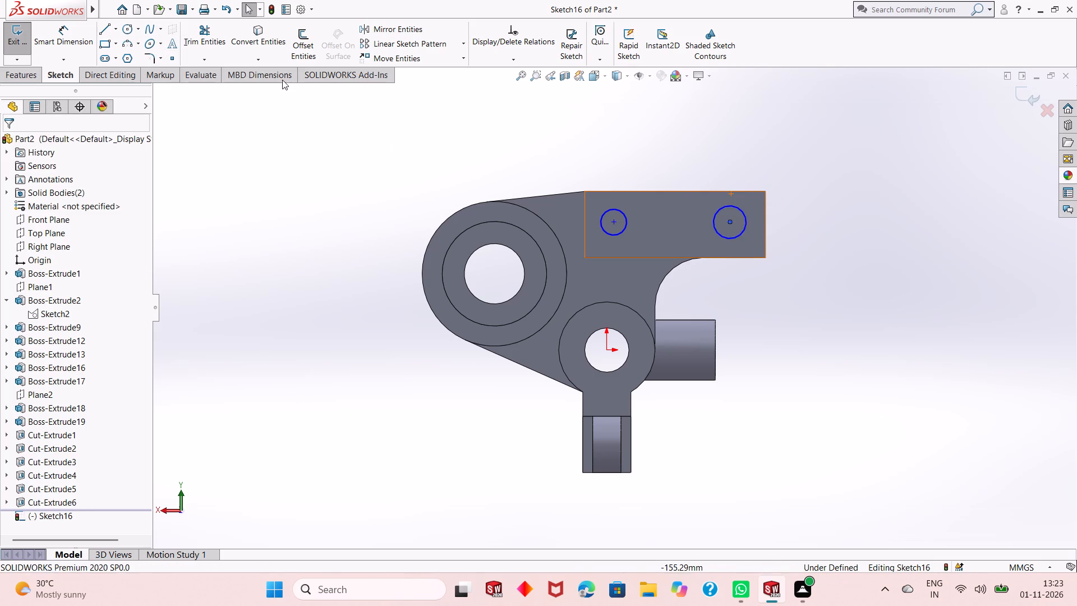
Dimension the circle near the rectangular arm's inner end and set its diameter to 10 mm.
left_click(57, 27)
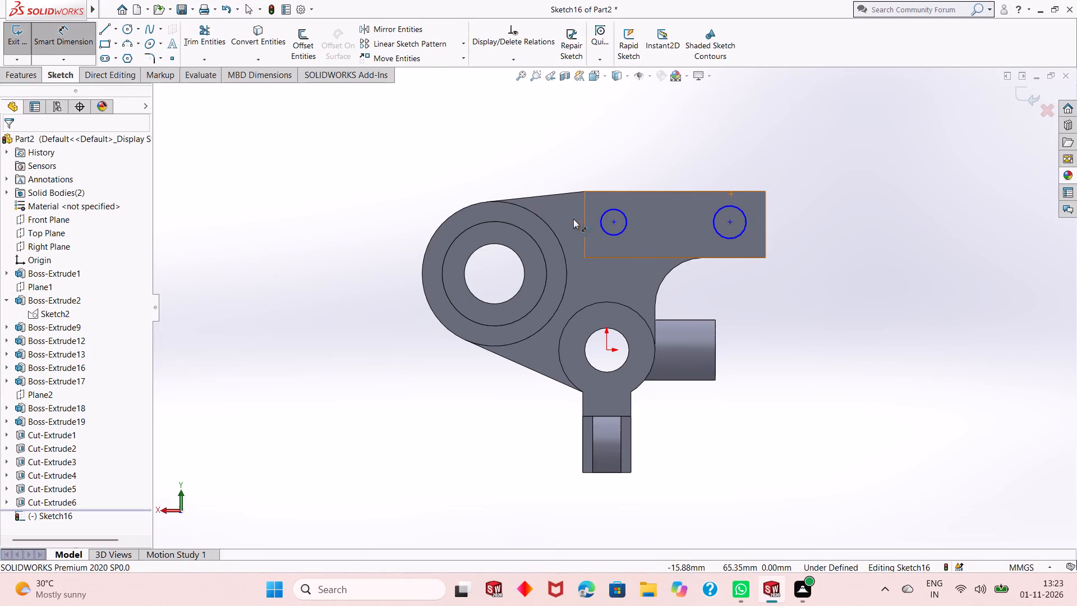
left_click(600, 226)
left_click(476, 355)
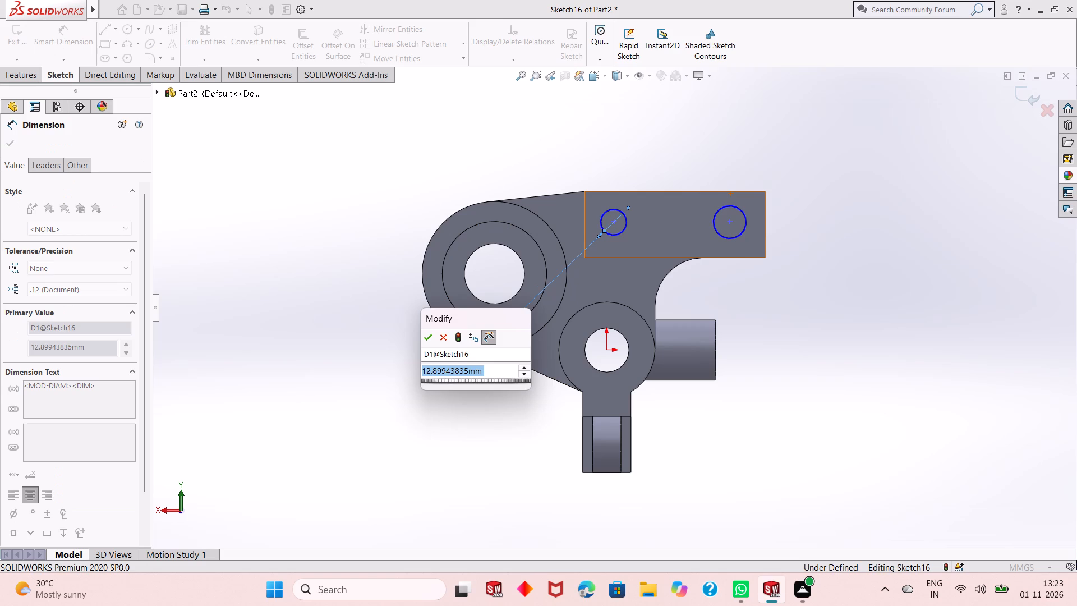
type("10")
key("Return")
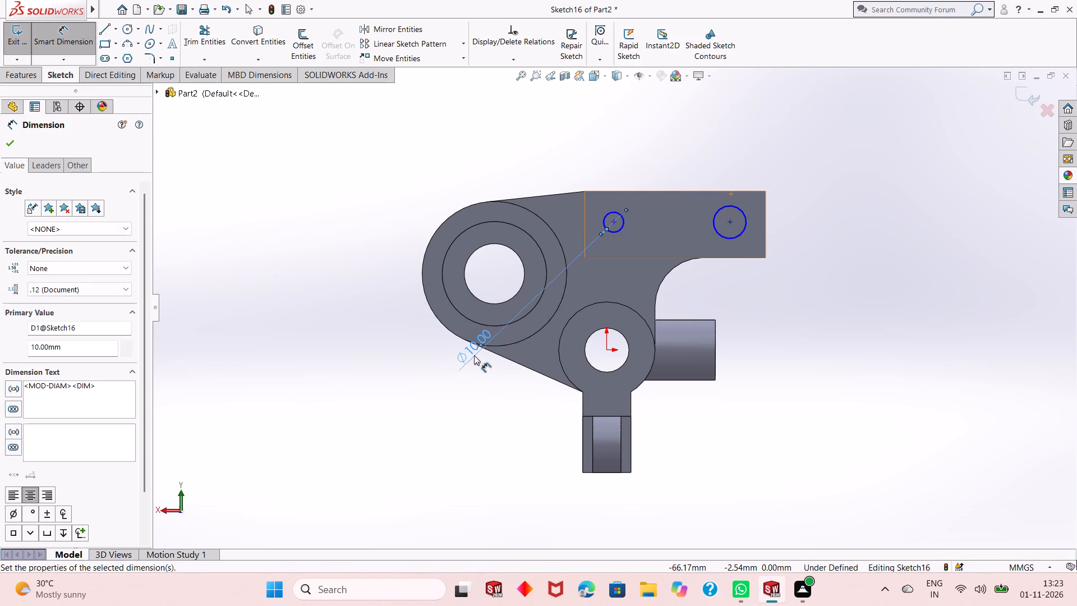
key("Escape")
Add an Equal relation between the two circles on the rectangular arm's face.
left_click(616, 233)
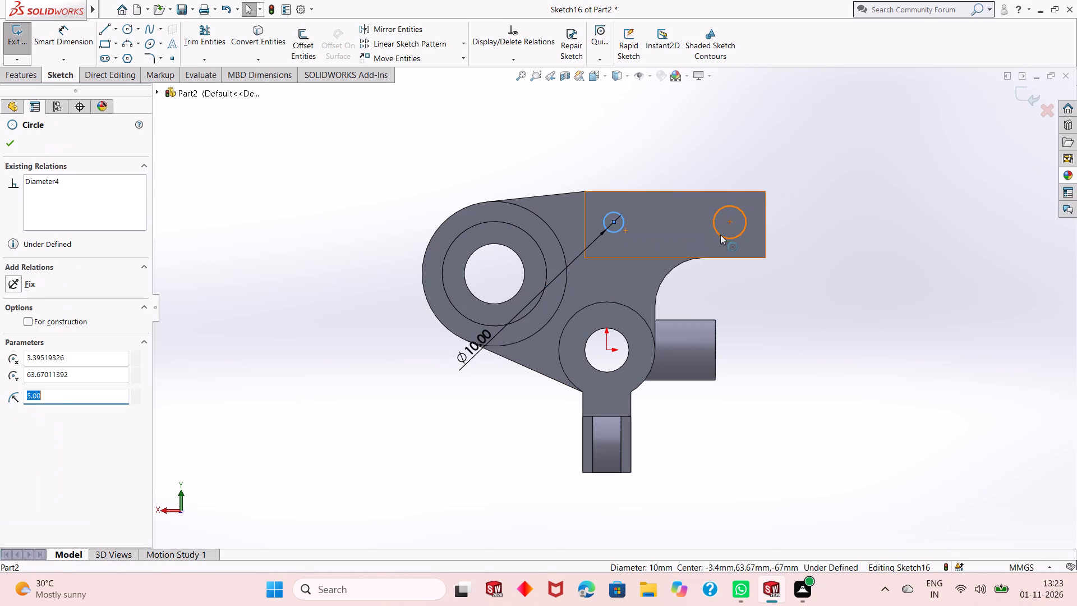
left_click(721, 235, "shift")
left_click(808, 185)
key("Escape")
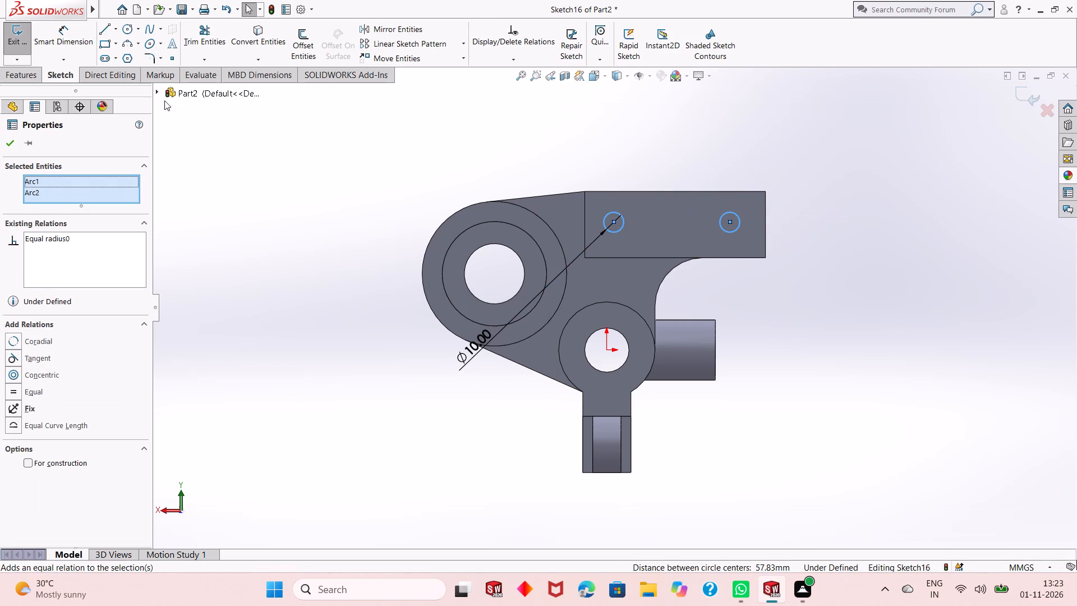
left_click(87, 44)
key("Escape")
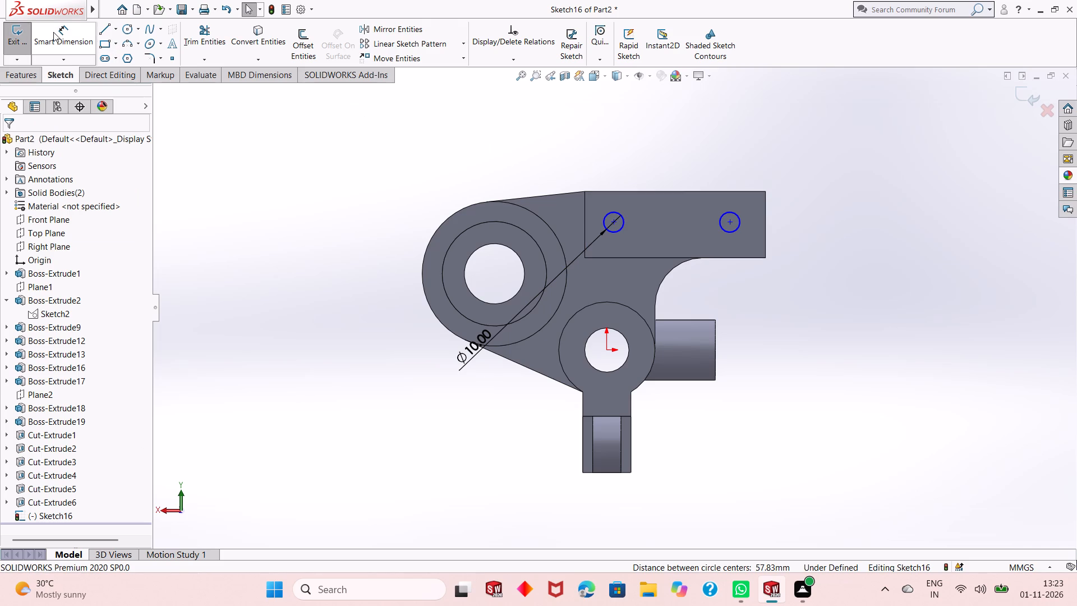
Dimension the horizontal distance between the centres of the two circles on the rectangular arm and set it to 55 mm.
left_click(65, 35)
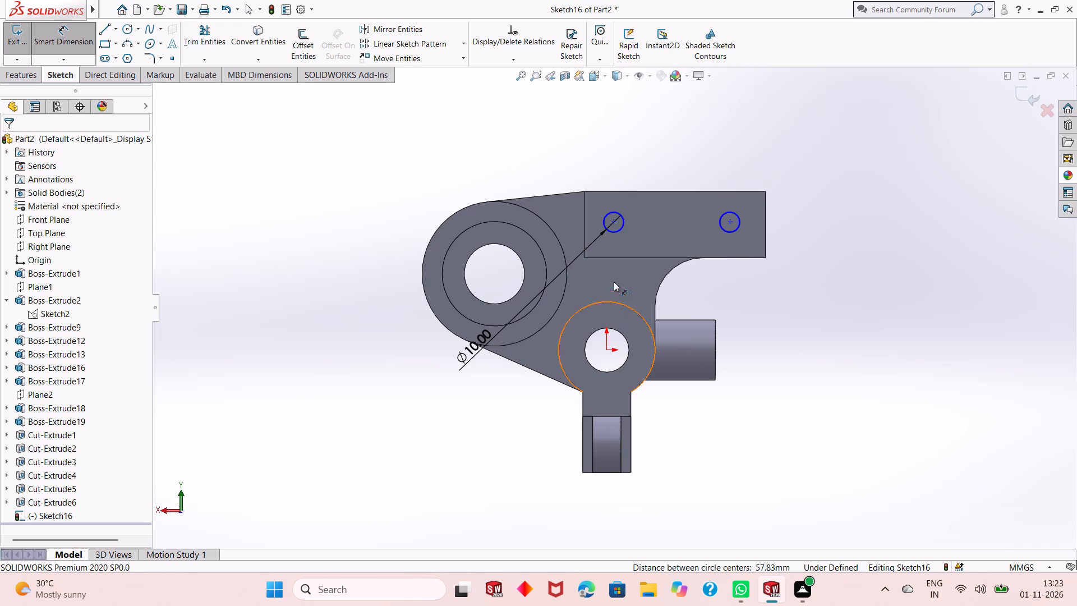
left_click(615, 223)
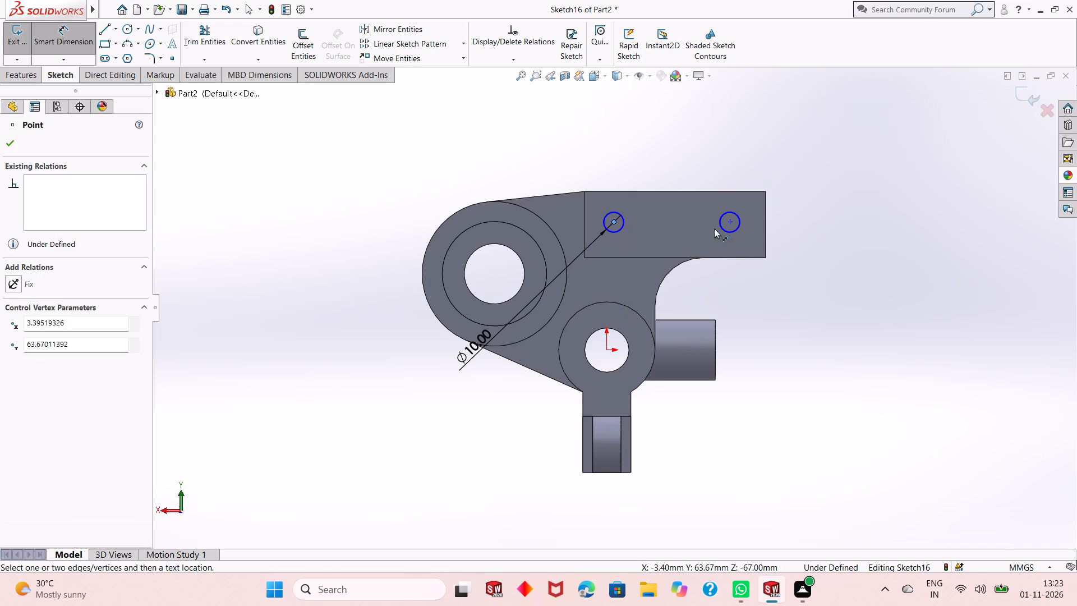
left_click(730, 223)
left_click(717, 164)
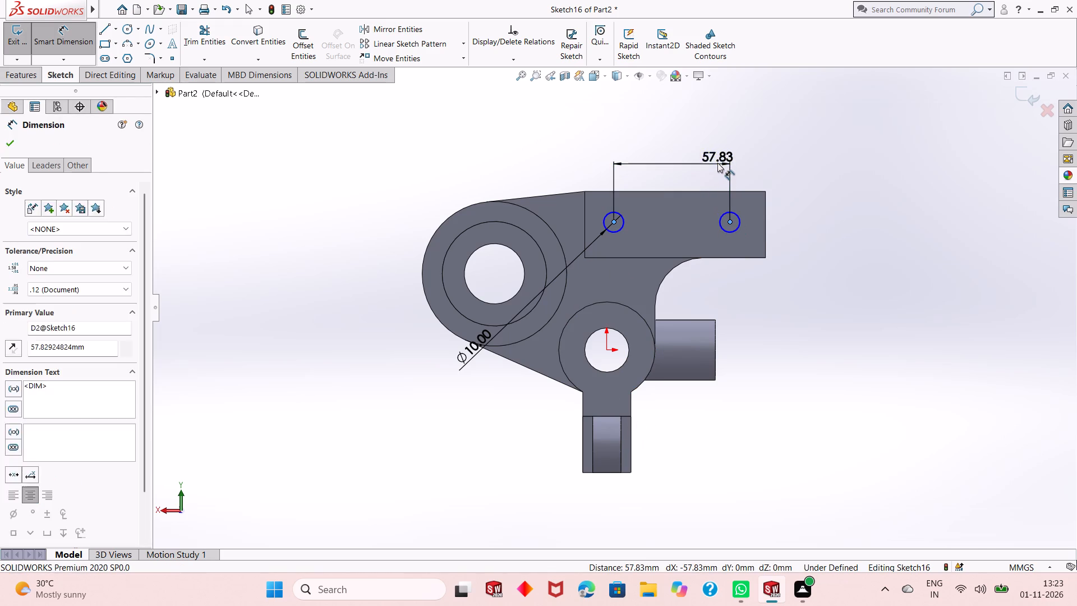
key("5")
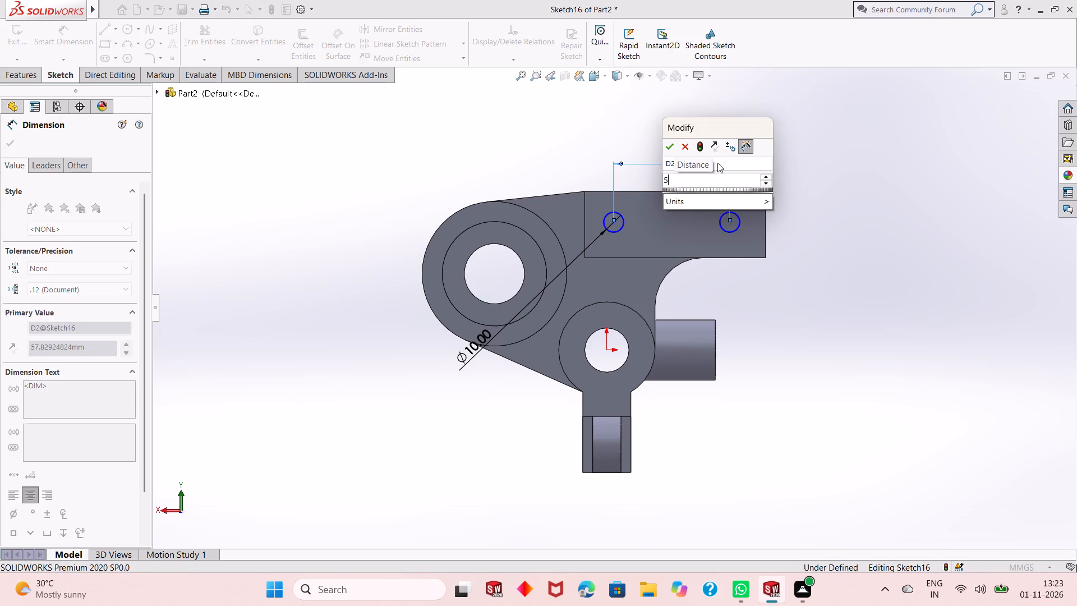
key("5")
key("Return")
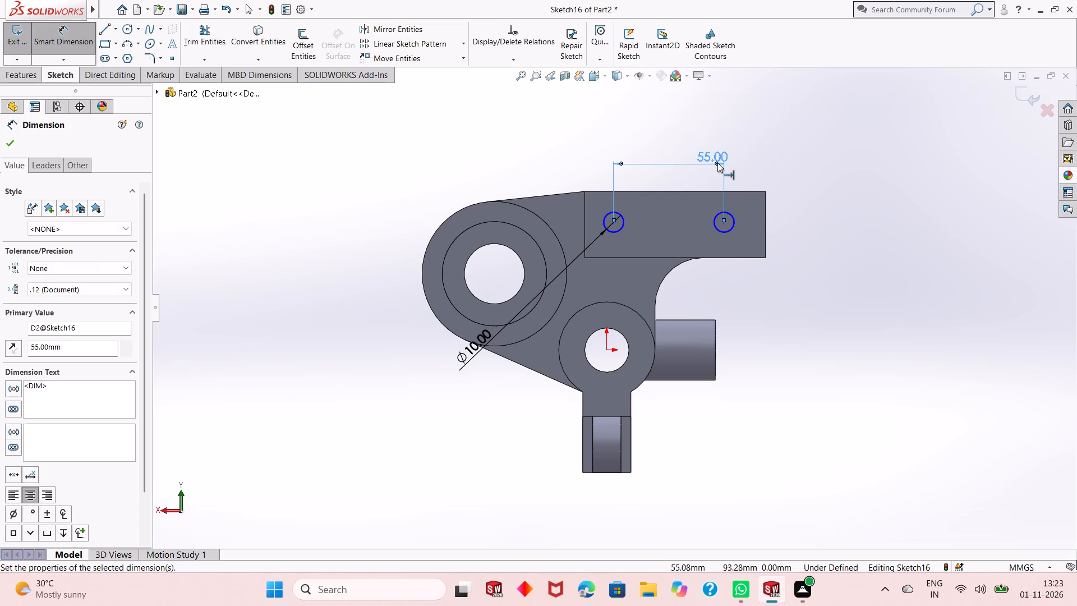
Dimension the outer circle's centre to the rectangular arm's free end edge and set the distance to 20 mm.
left_click(720, 222)
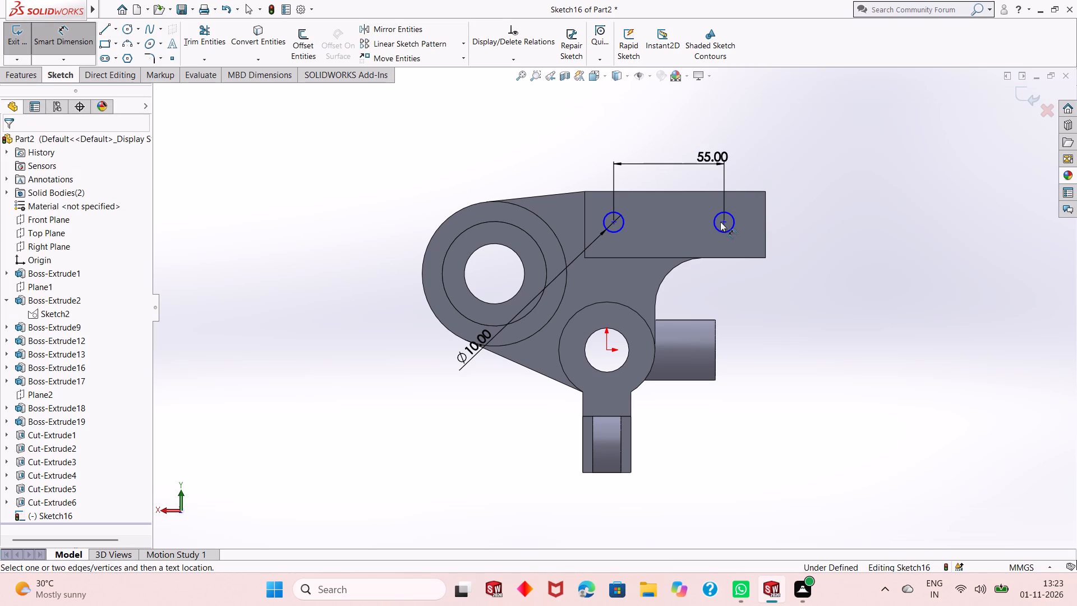
left_click(726, 222)
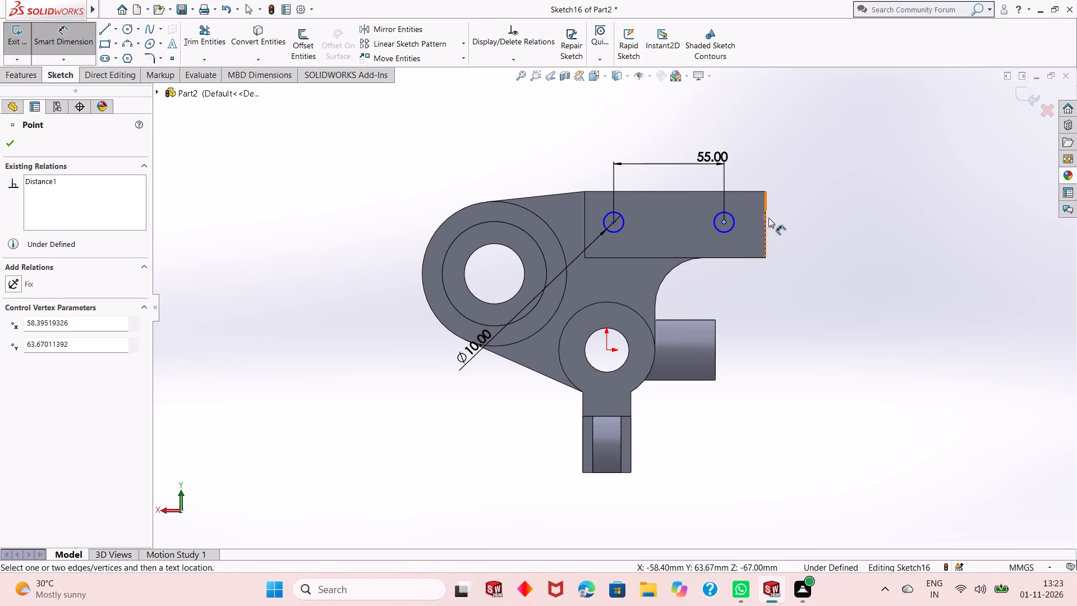
left_click(765, 214)
left_click(781, 171)
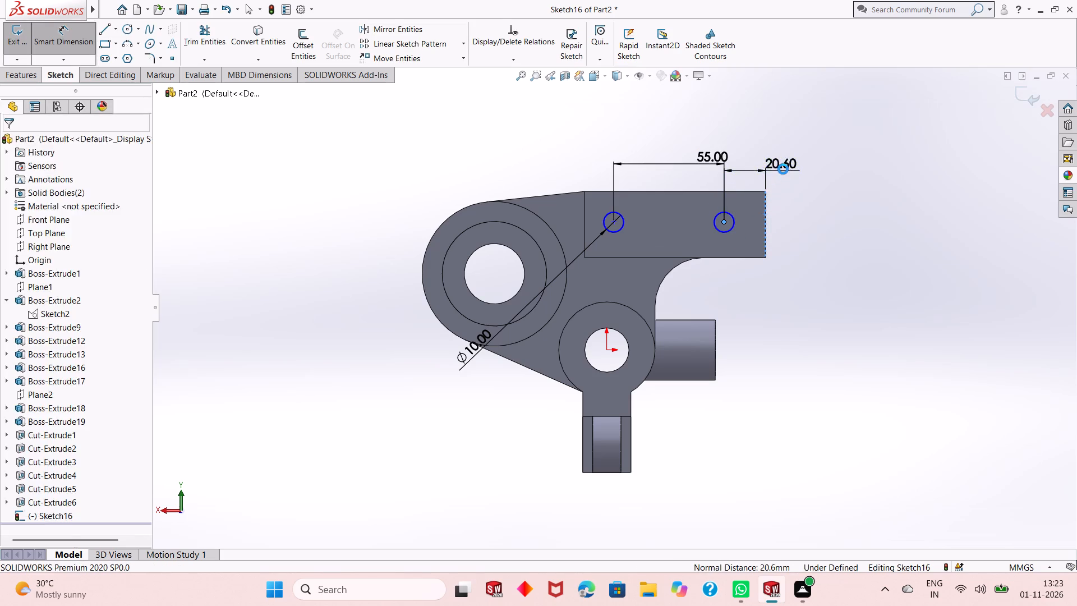
type("20")
key("Return")
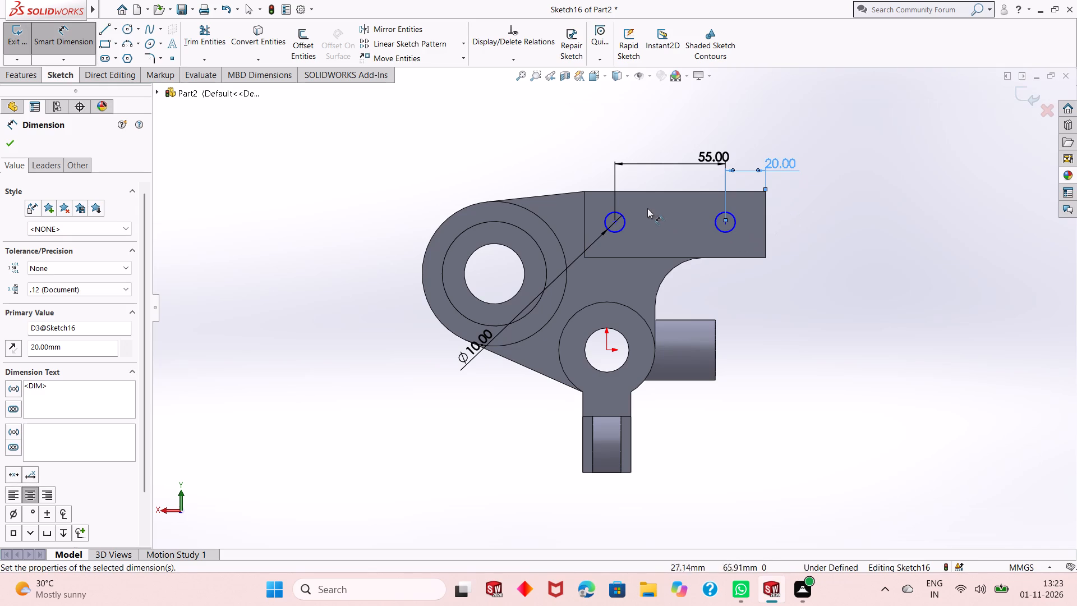
Dimension the outer circle's centre to the rectangular arm's upper edge and set the distance to 16 mm.
scroll(644, 211, "down", 2)
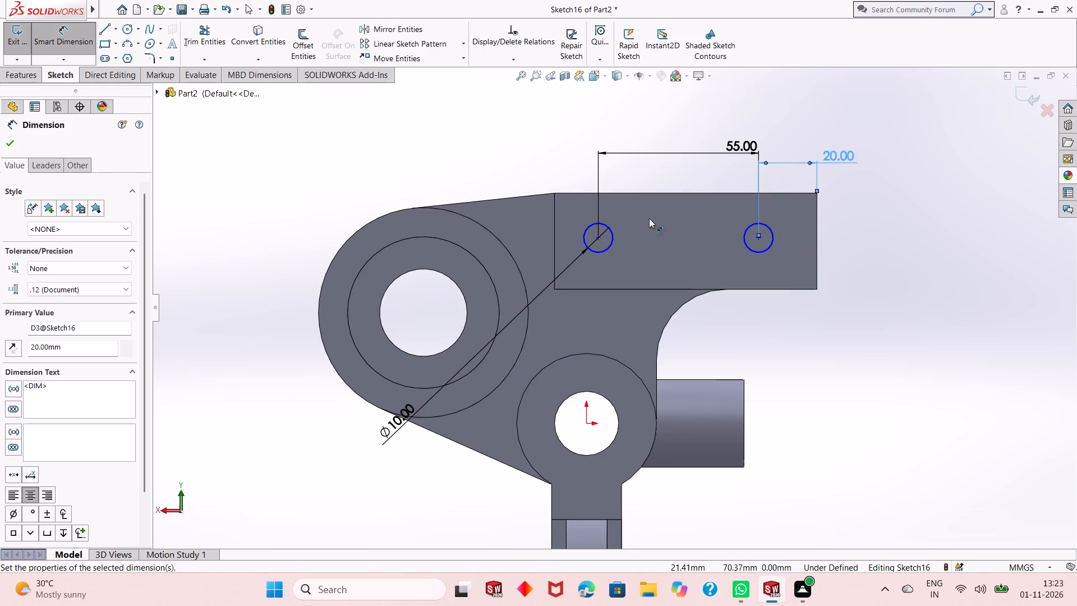
left_click(758, 242)
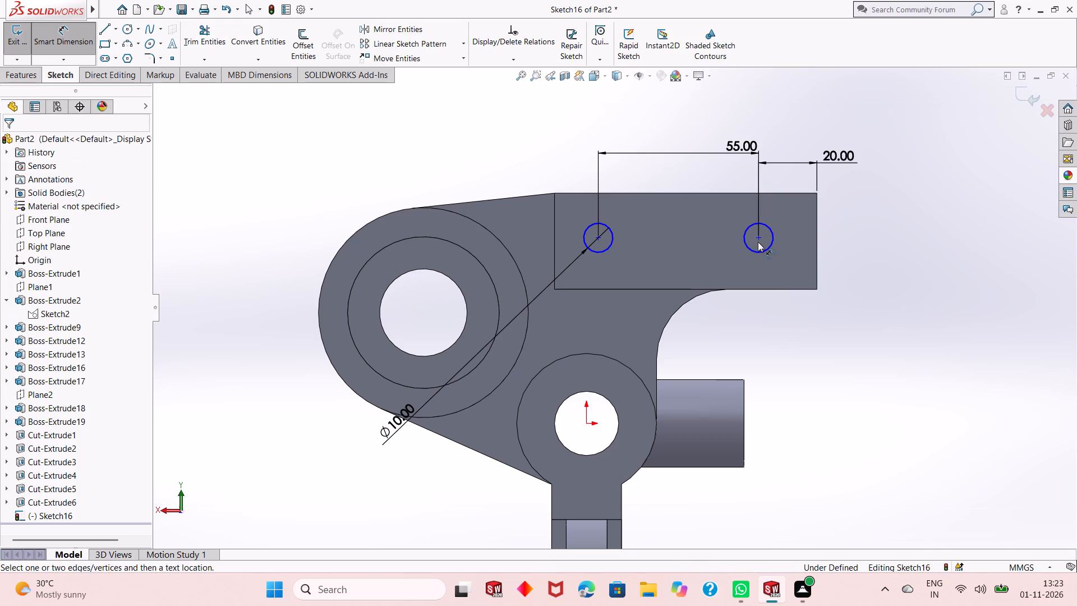
left_click(758, 240)
left_click(776, 194)
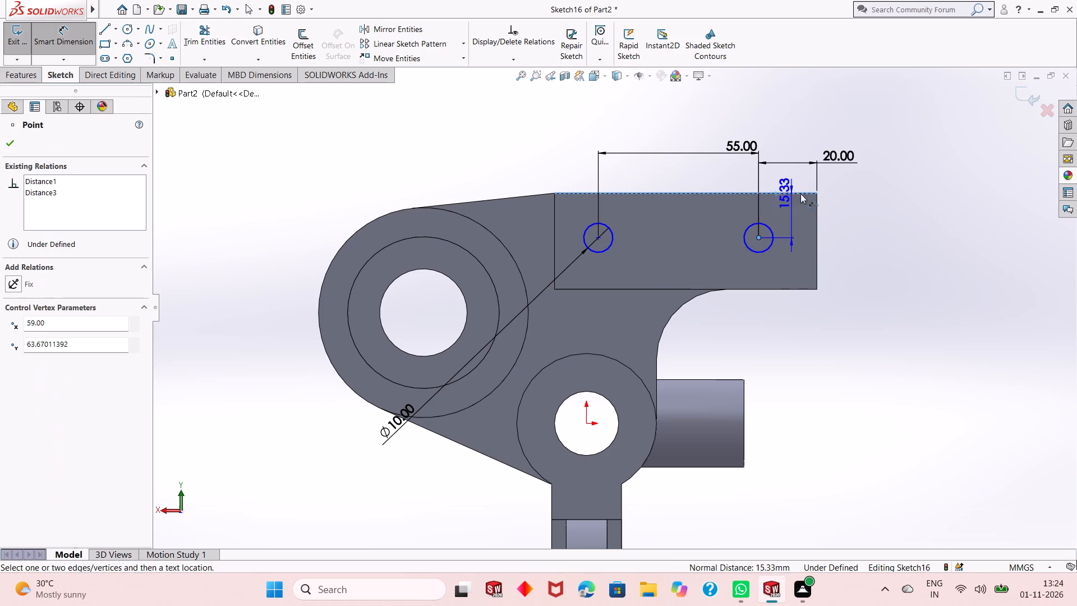
left_click(884, 194)
type("16")
key("Return")
key("Escape")
key("Escape")
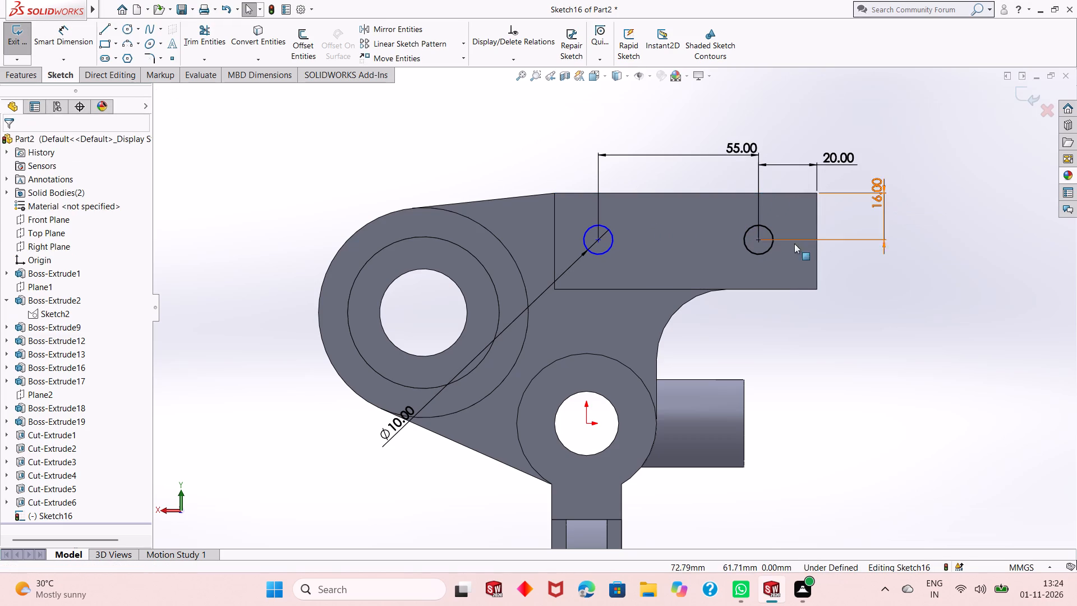
Add a Horizontal relation between the centres of the two circles on the rectangular arm.
left_click(760, 241)
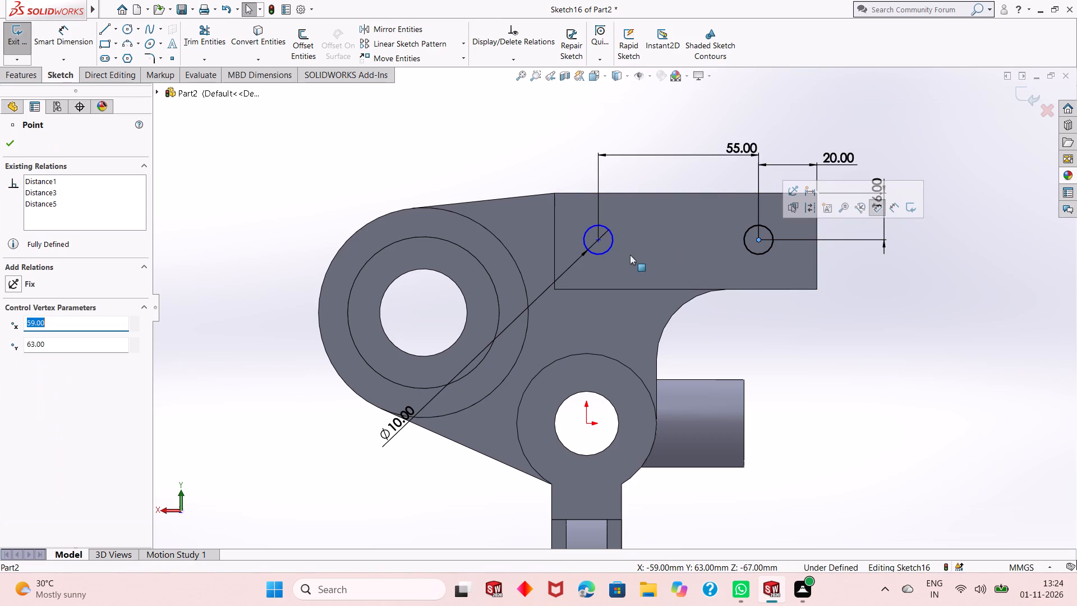
left_click(599, 241, "ctrl")
left_click(634, 190)
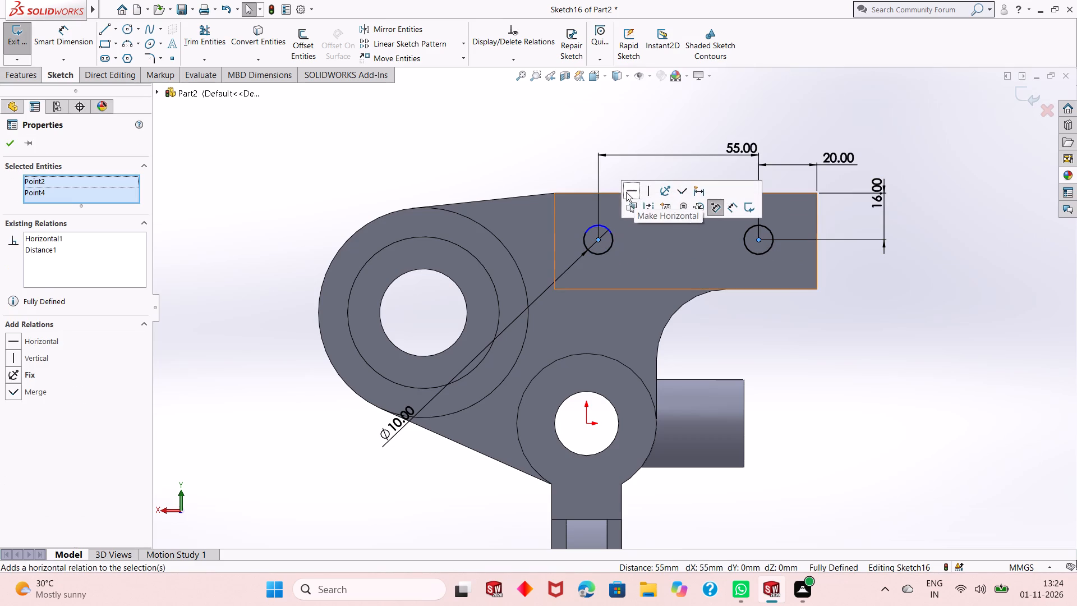
left_click(7, 144)
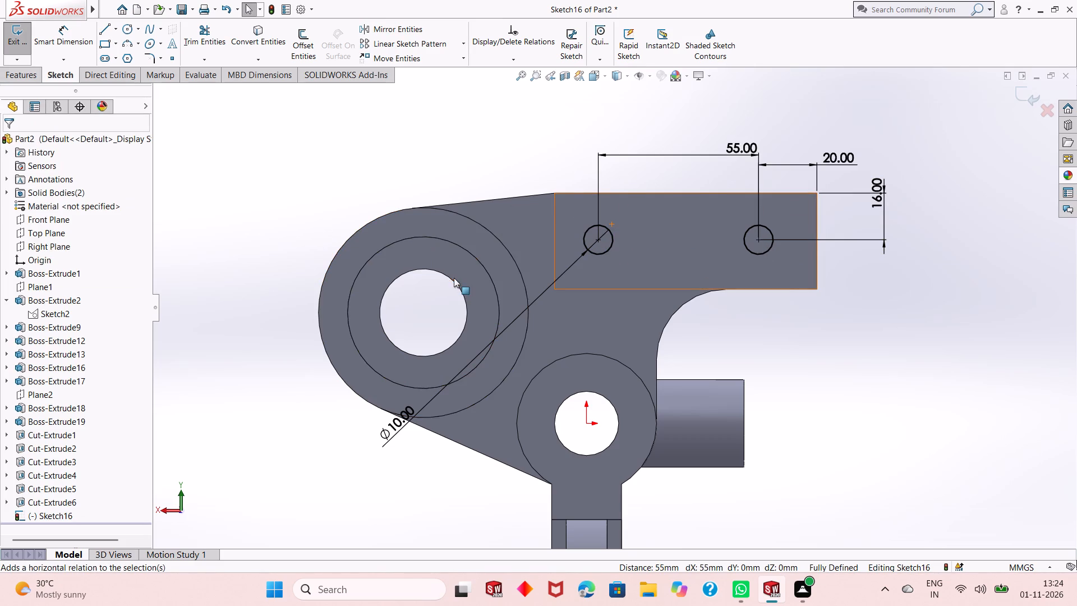
key("Escape")
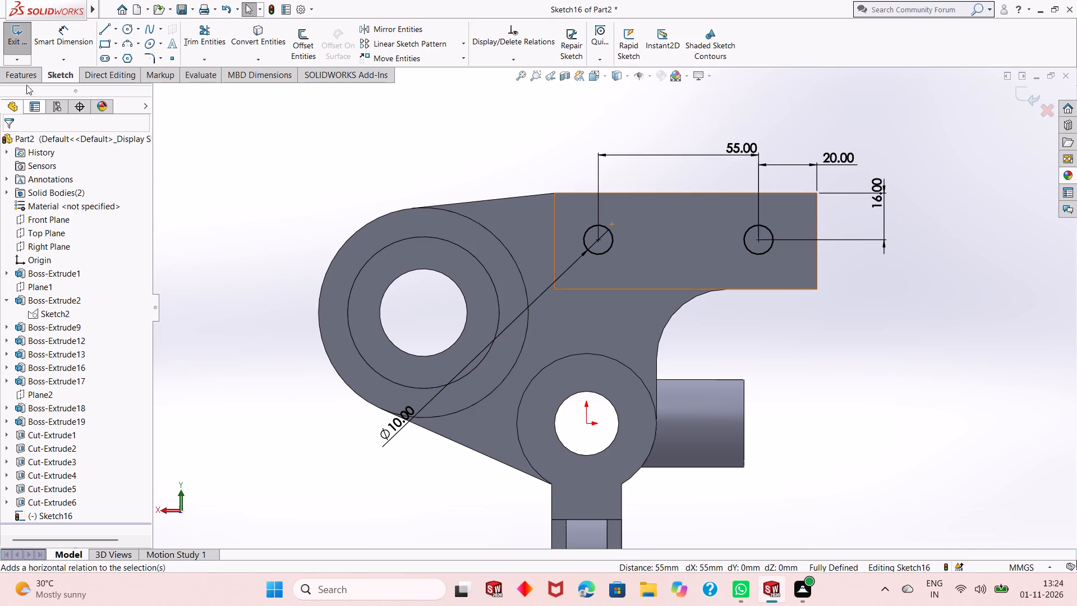
Cut-extrude the two circles through the rectangular arm with a Blind depth of 50 mm.
left_click(27, 80)
left_click(202, 38)
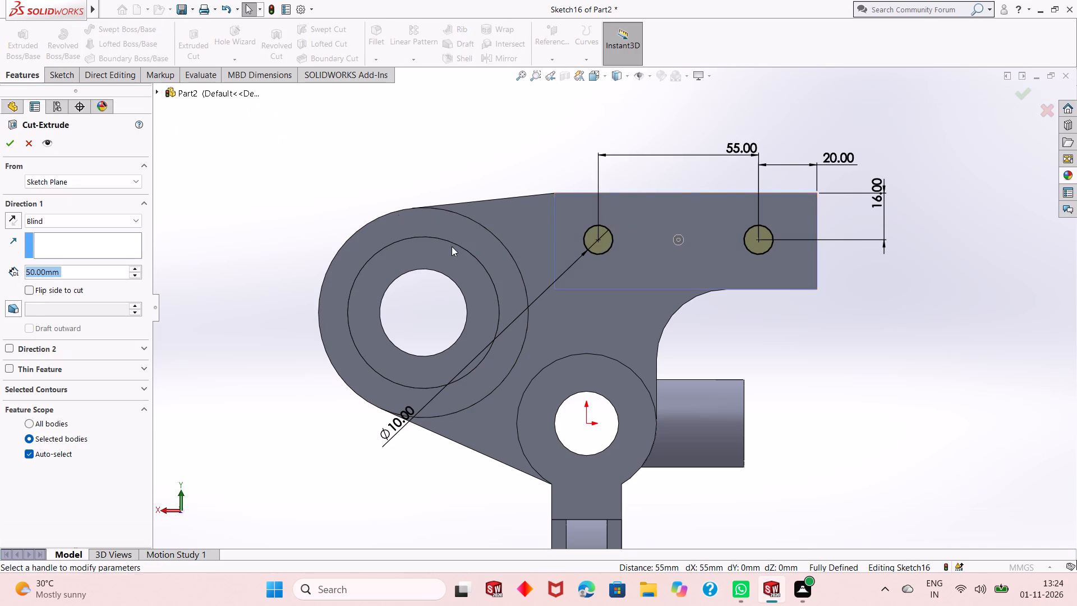
middle_click_drag(485, 265, 376, 327)
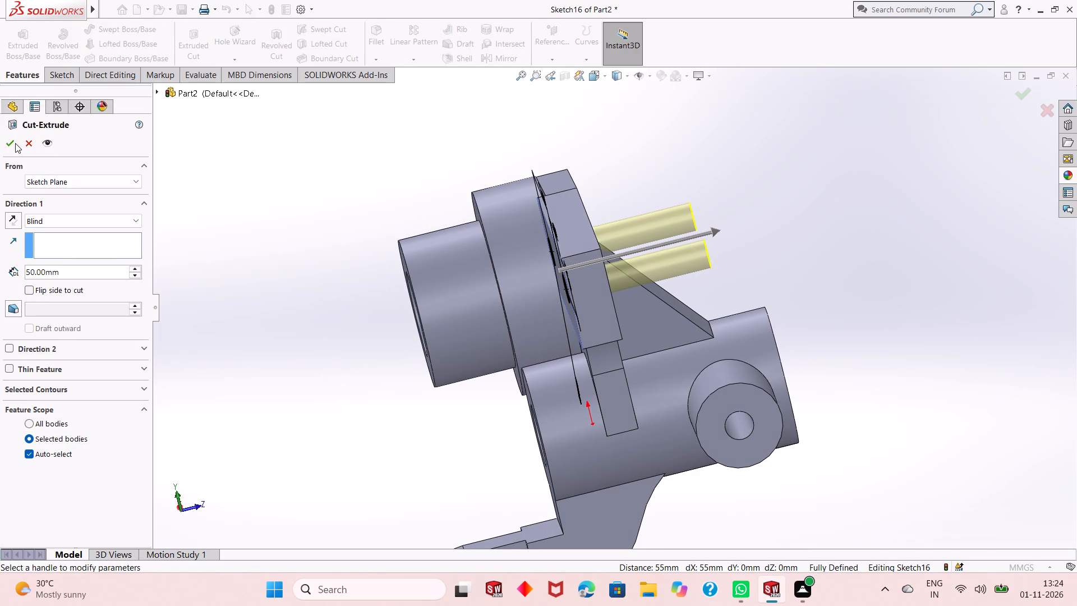
left_click(15, 143)
scroll(487, 289, "up", 2)
key("Escape")
Start a sketch on the Right Plane and draw a circle about 19 mm in diameter on the lower cylinder's axis, near the end opposite the side boss.
middle_click_drag(662, 312, 728, 245)
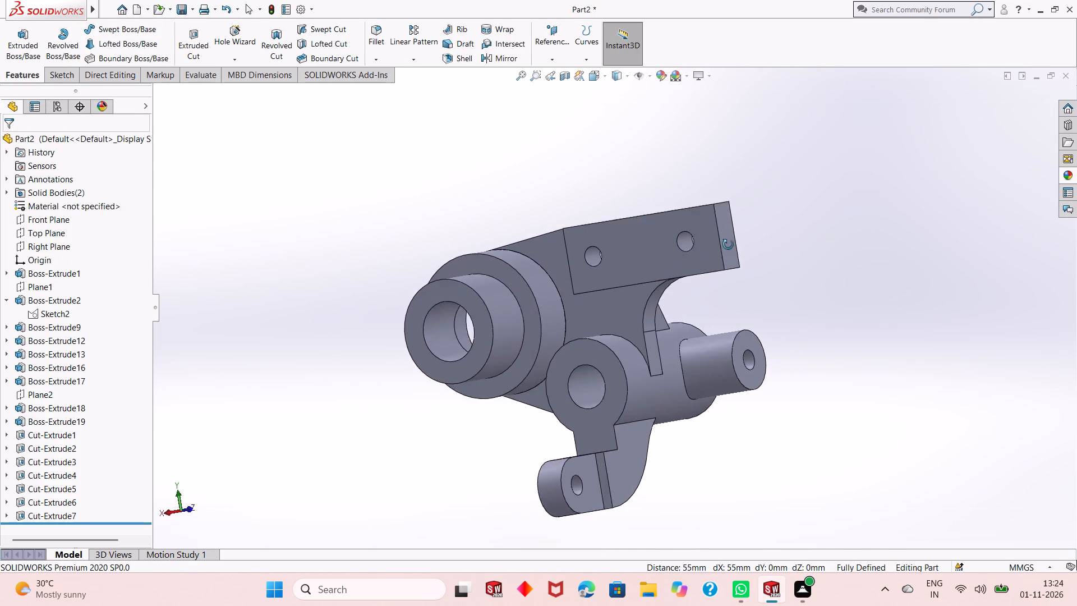
middle_click_drag(728, 245, 776, 267)
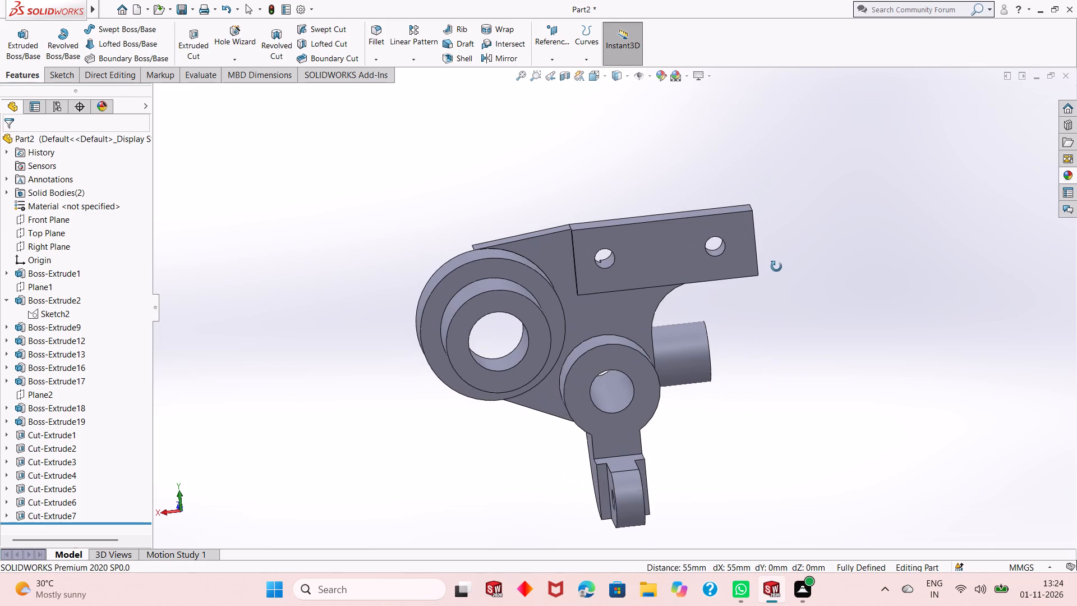
middle_click_drag(776, 267, 746, 282)
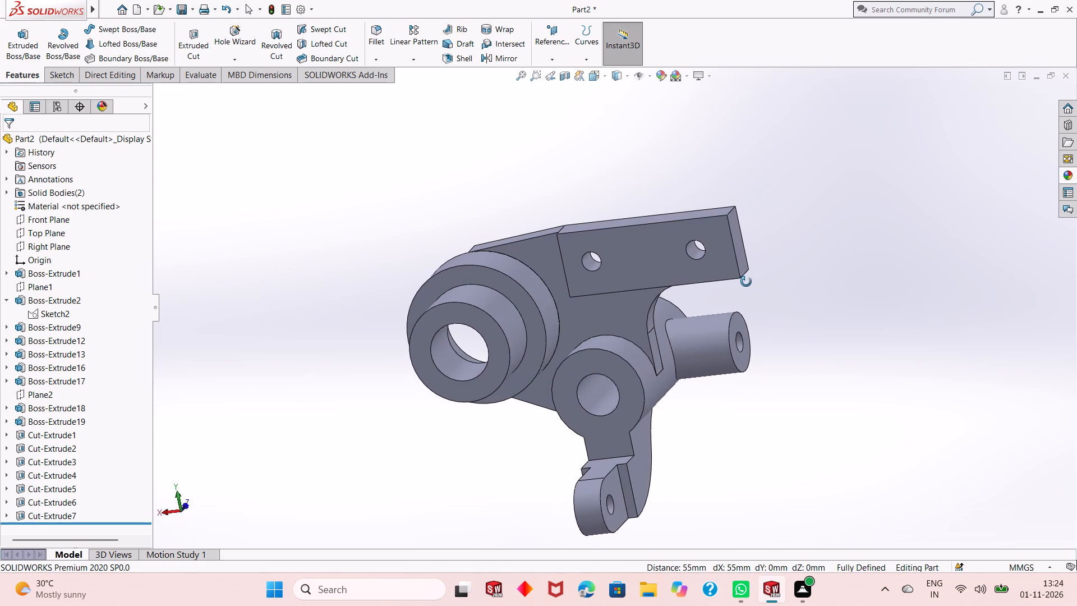
middle_click_drag(746, 282, 646, 357)
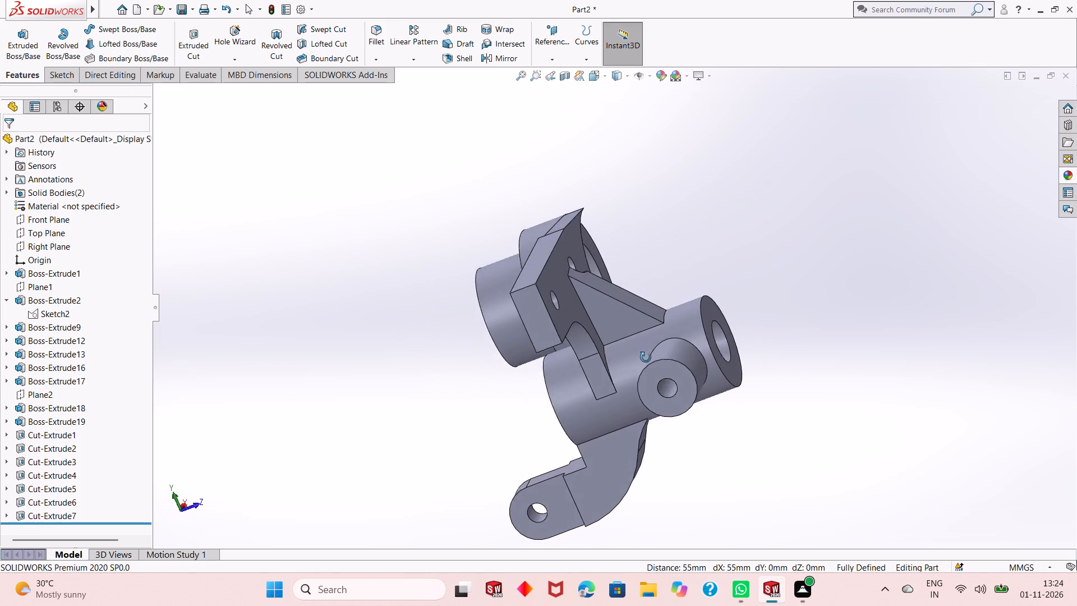
middle_click_drag(646, 357, 690, 309)
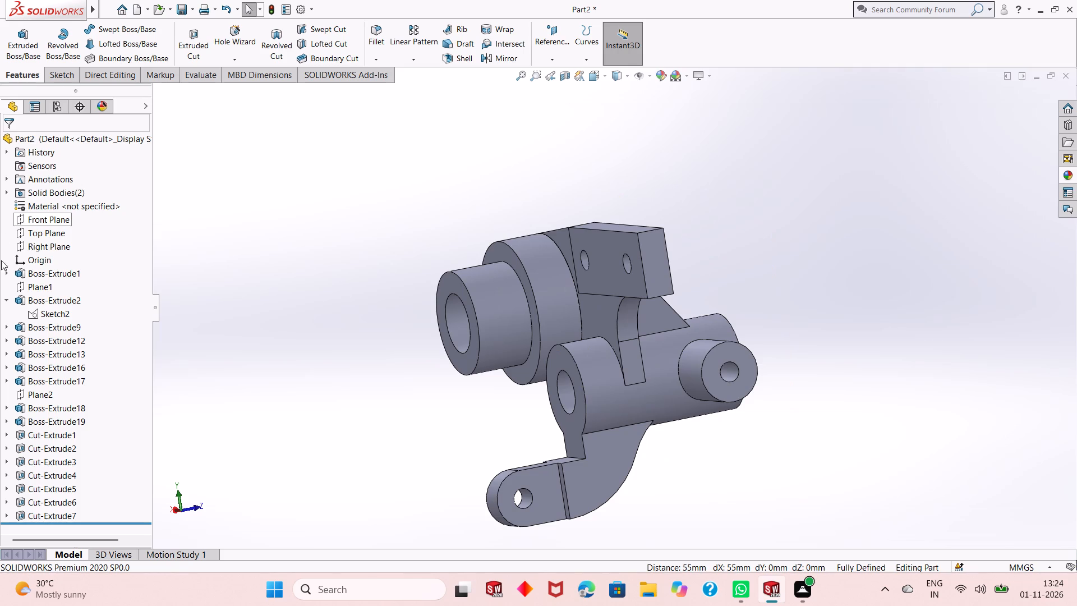
left_click(38, 245)
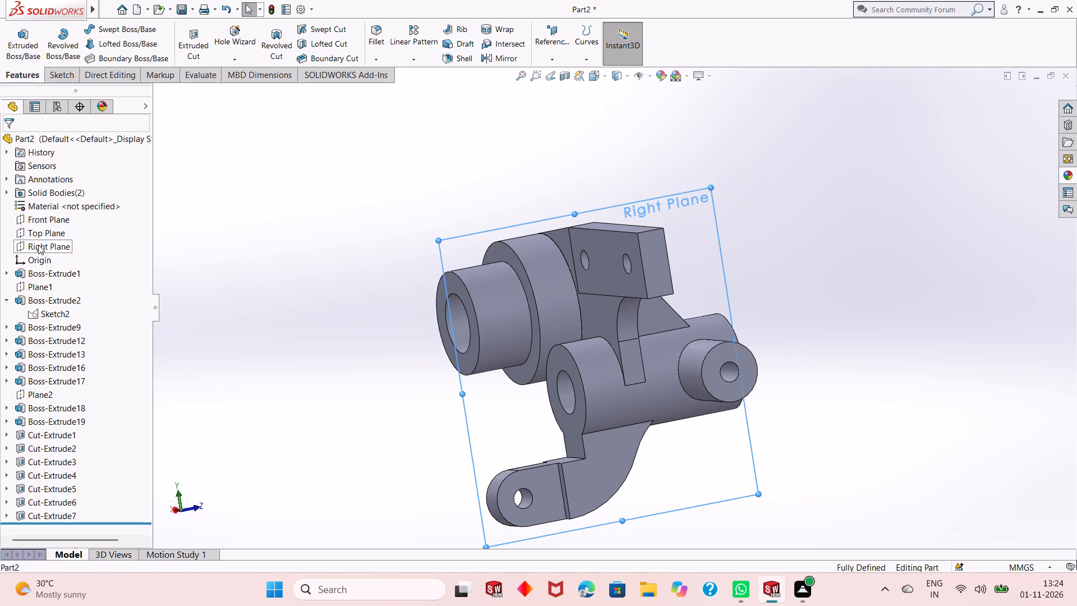
middle_click_drag(292, 292, 342, 274)
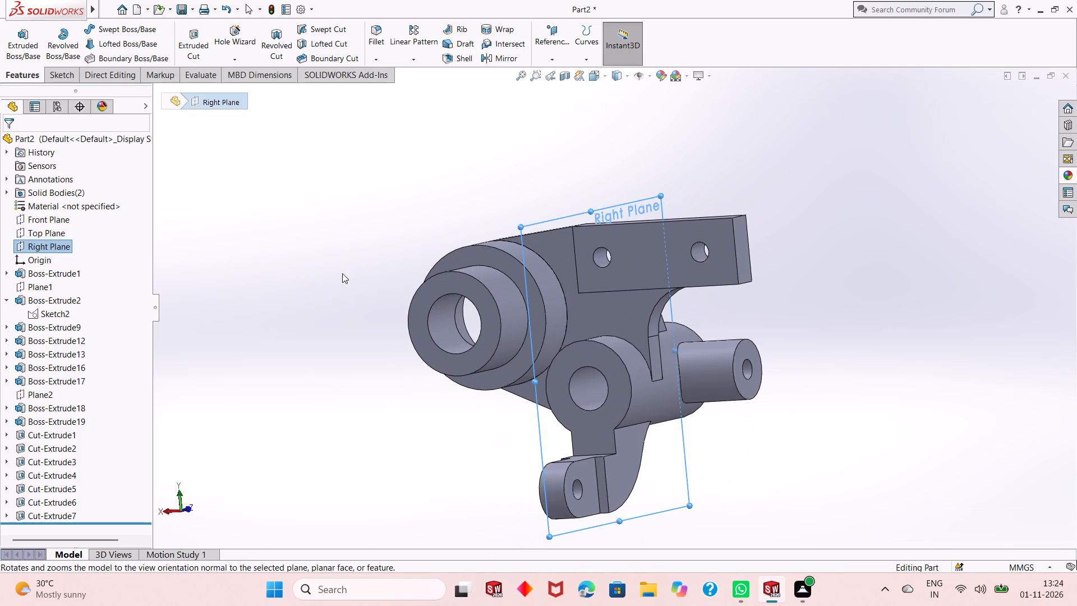
middle_click_drag(563, 362, 505, 412)
right_click(505, 412)
left_click(536, 402)
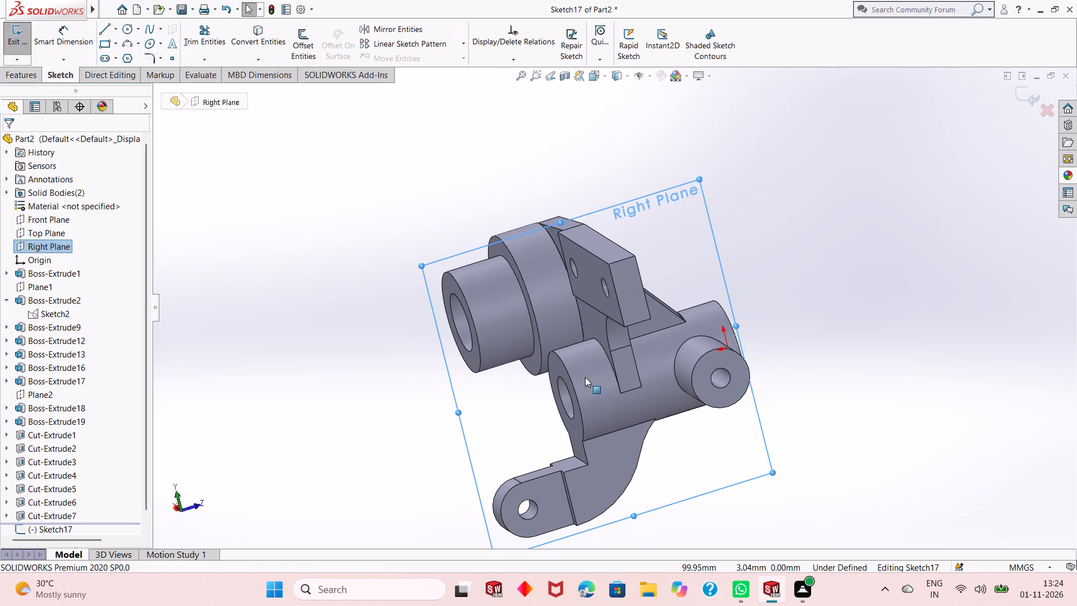
key("ctrl+8")
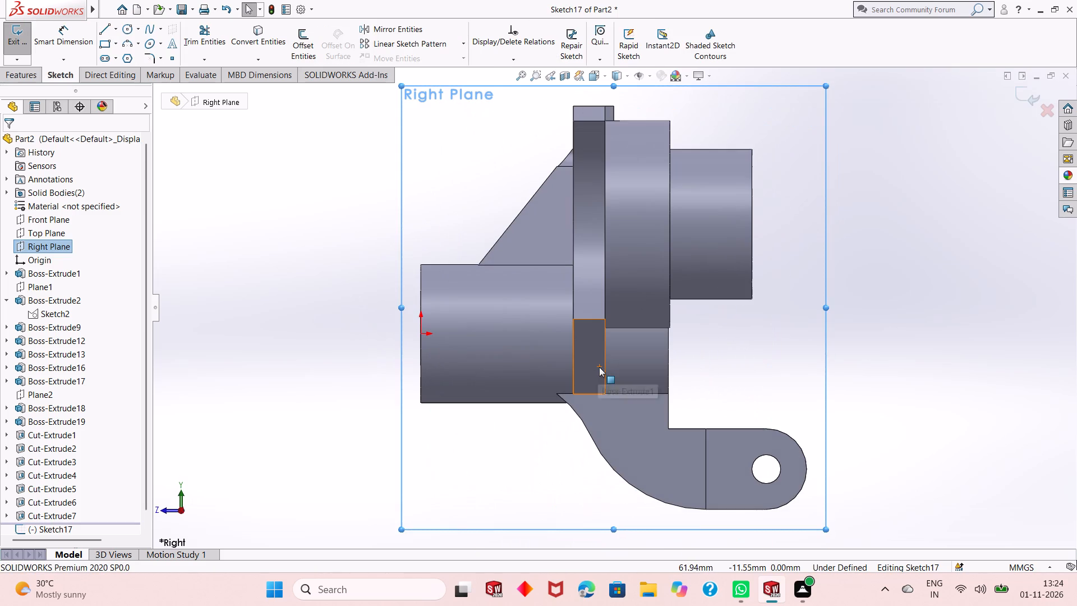
key("ctrl+8")
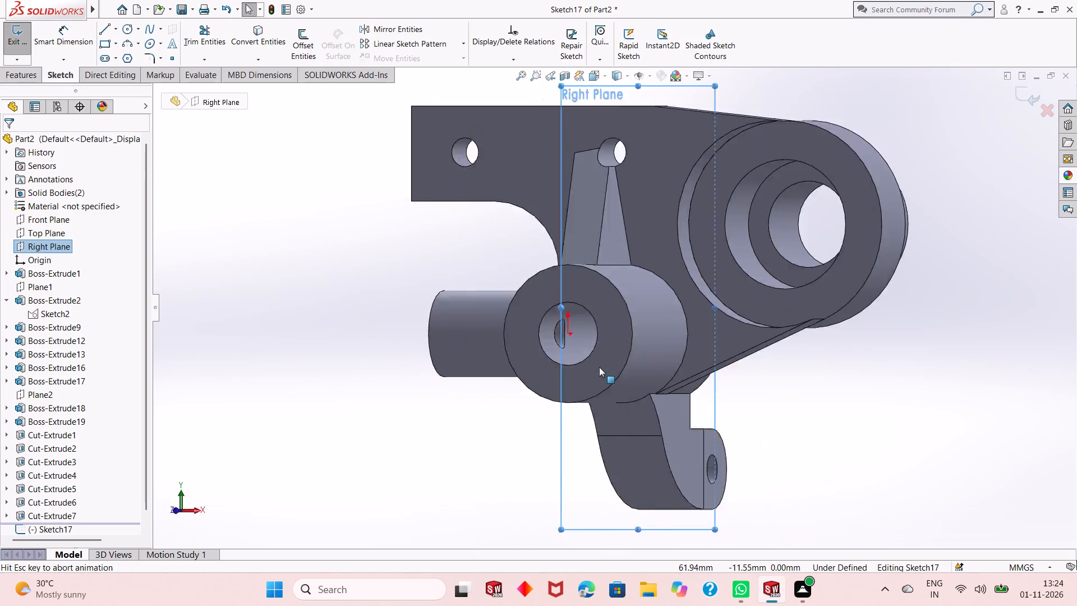
key("Escape")
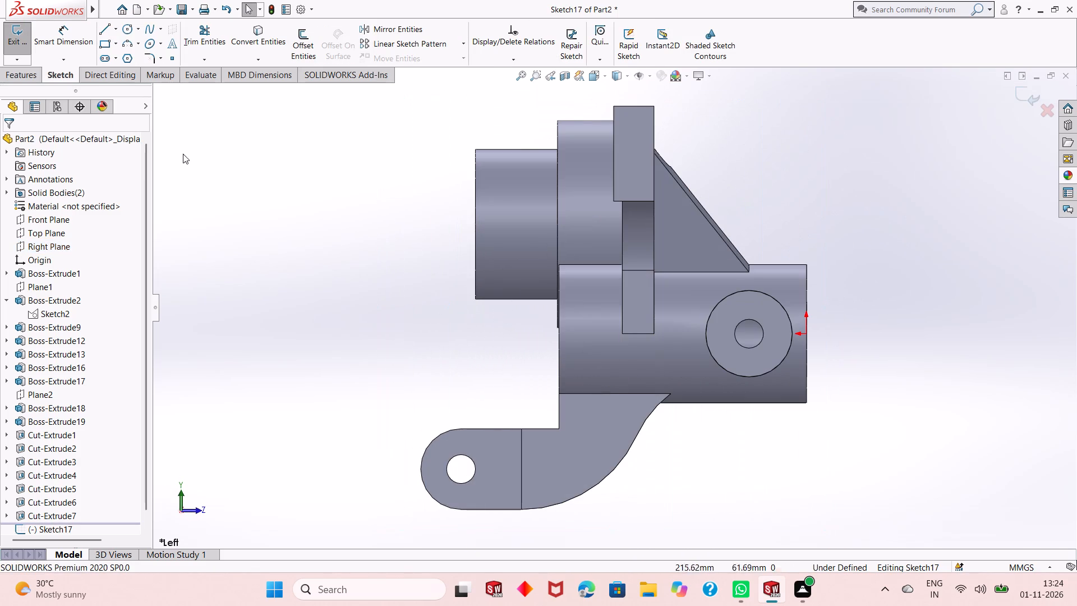
left_click(123, 24)
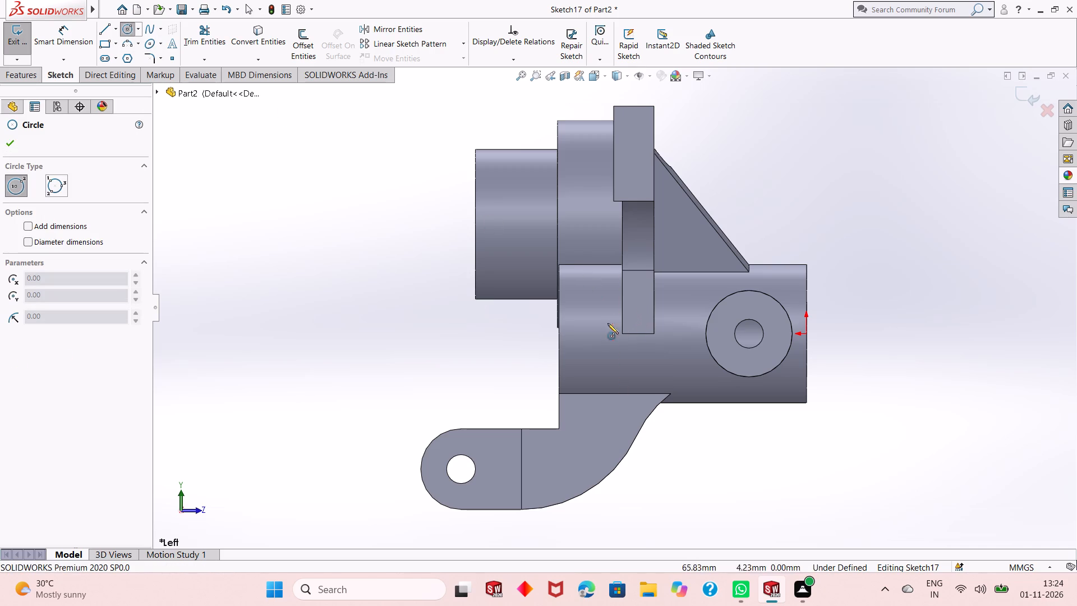
left_click(577, 333)
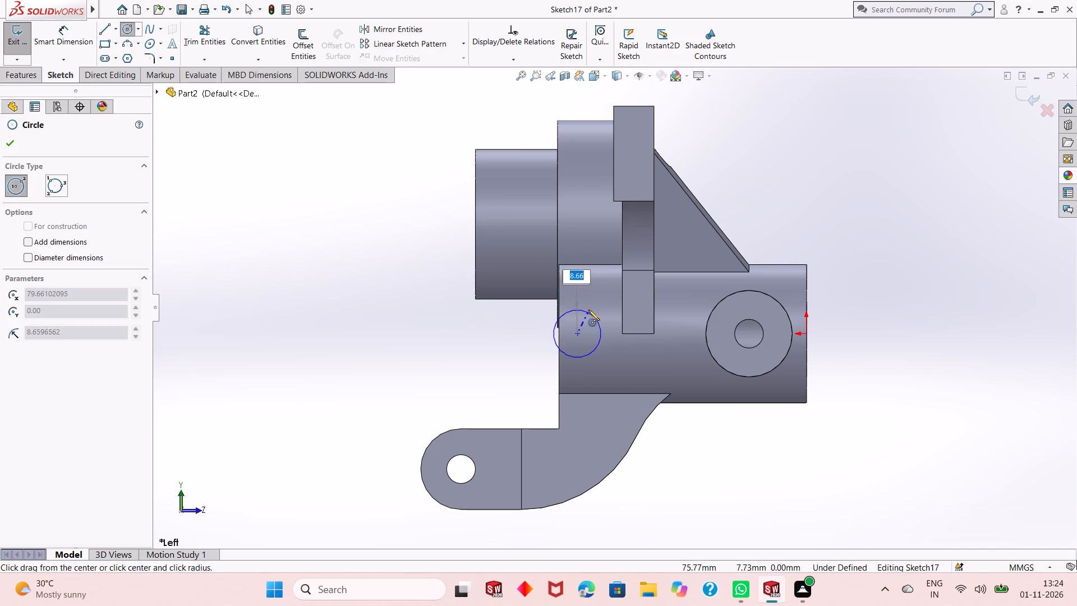
left_click(589, 309)
Dimension the new circle on the lower cylinder and set its diameter to 10 mm.
left_click(50, 38)
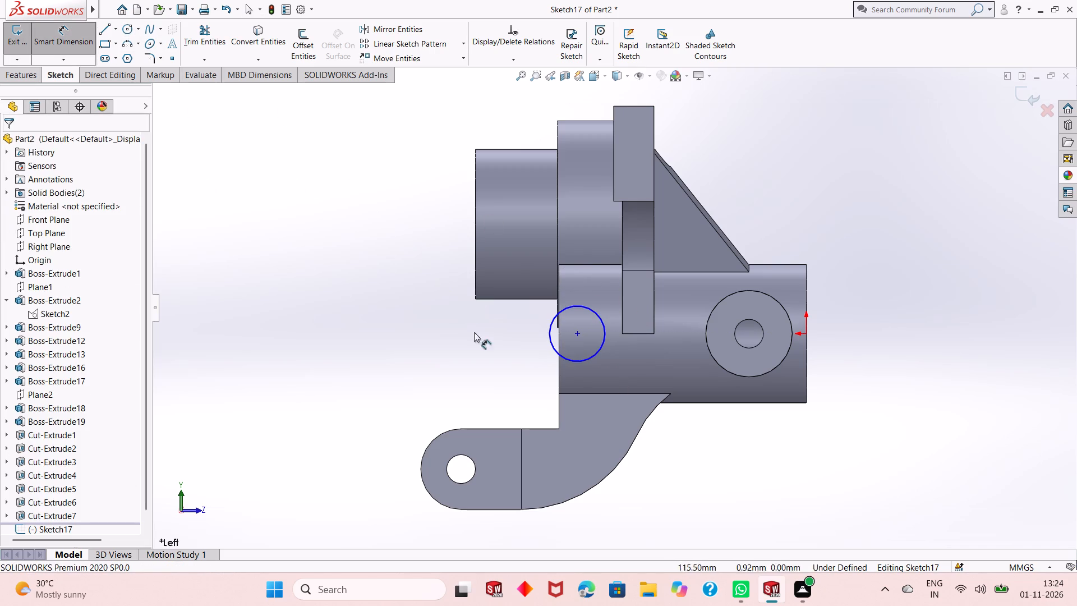
left_click(550, 341)
left_click(392, 381)
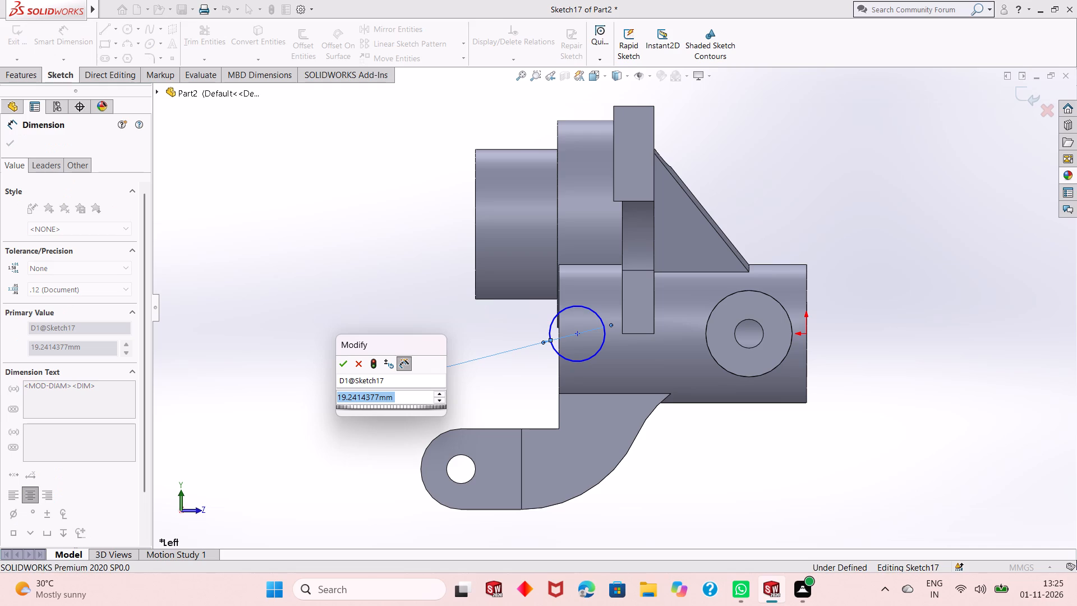
type("10")
key("Return")
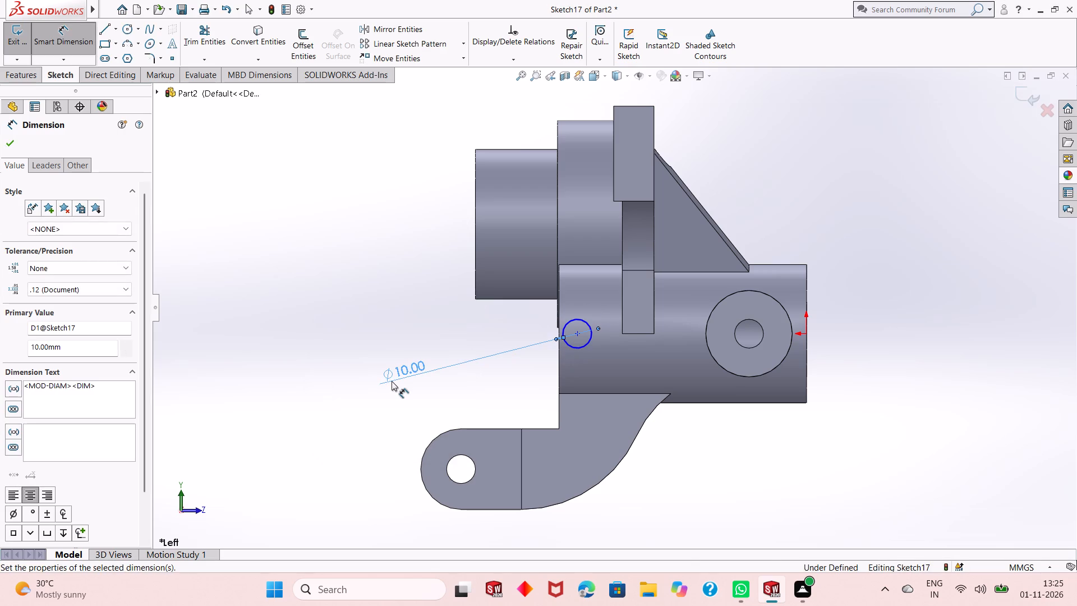
Dimension the 10 mm circle's centre from the free end of the upper cylinder and set the distance to 48 mm.
left_click(578, 334)
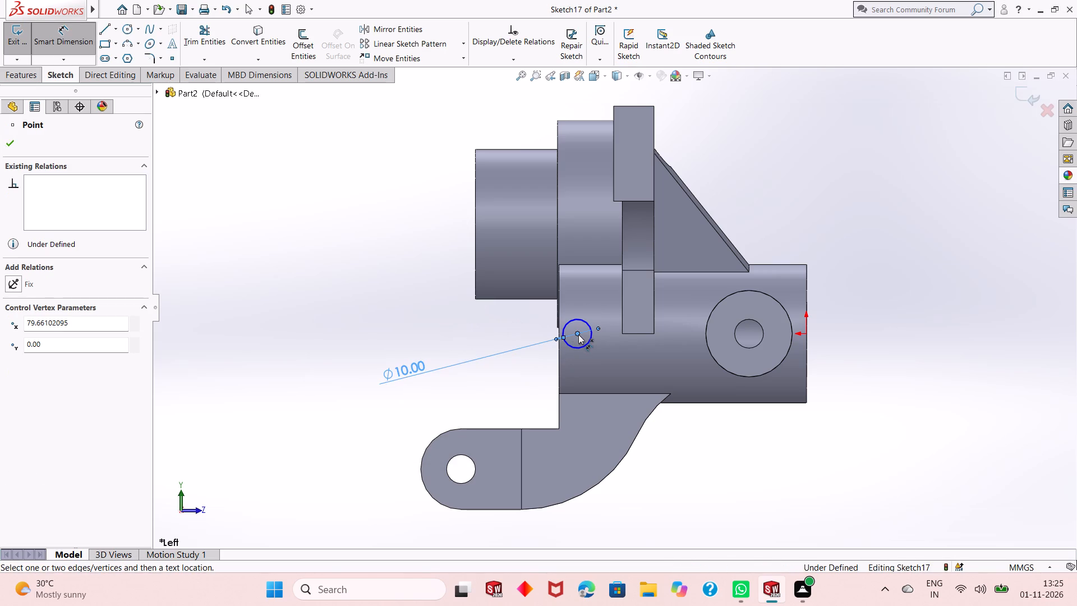
left_click(476, 257)
left_click(482, 359)
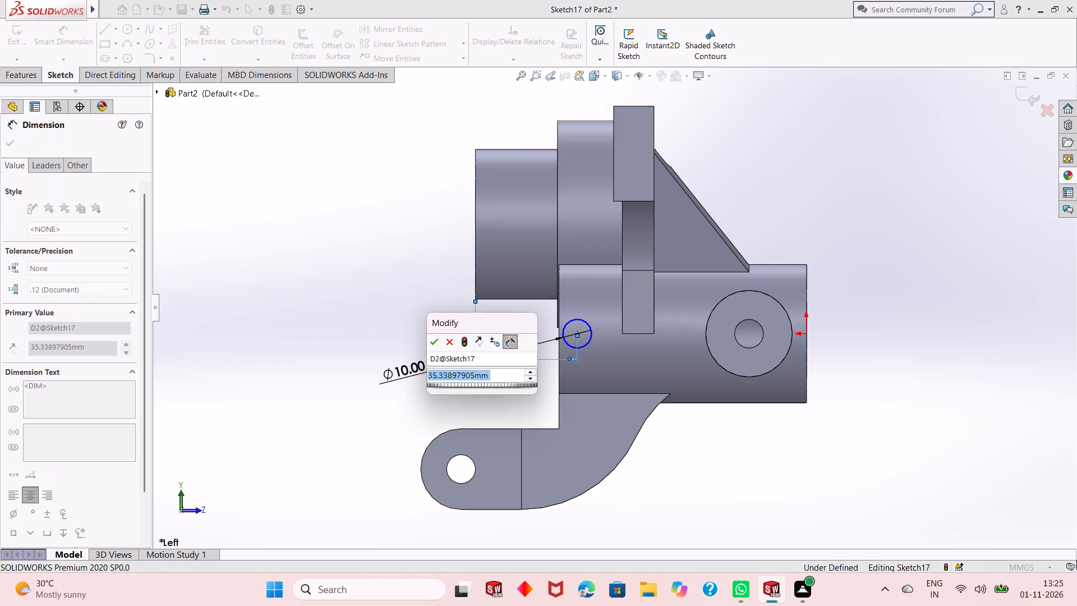
type("48")
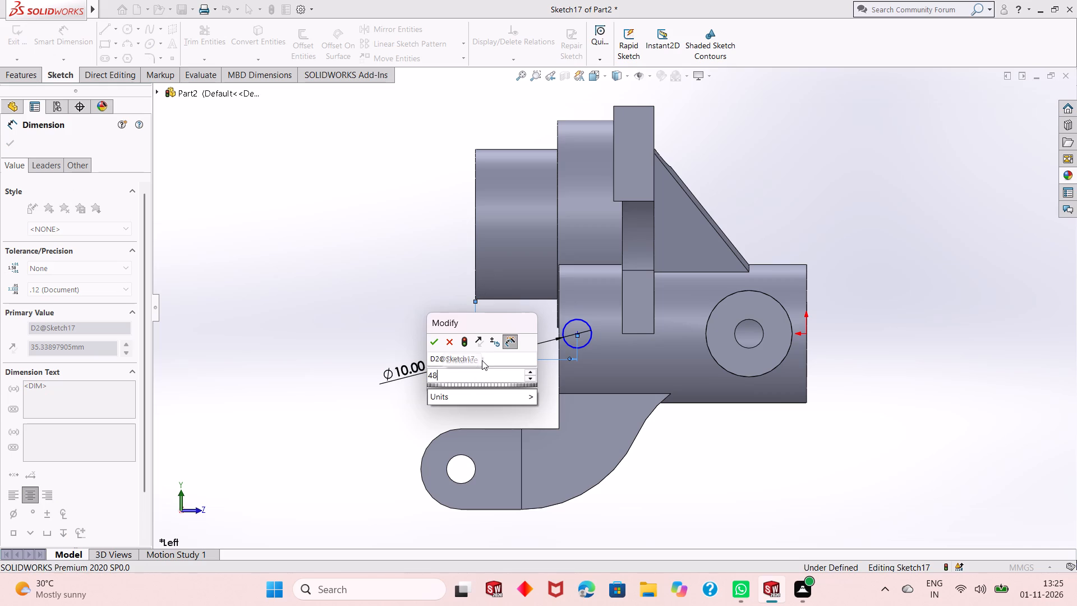
key("Return")
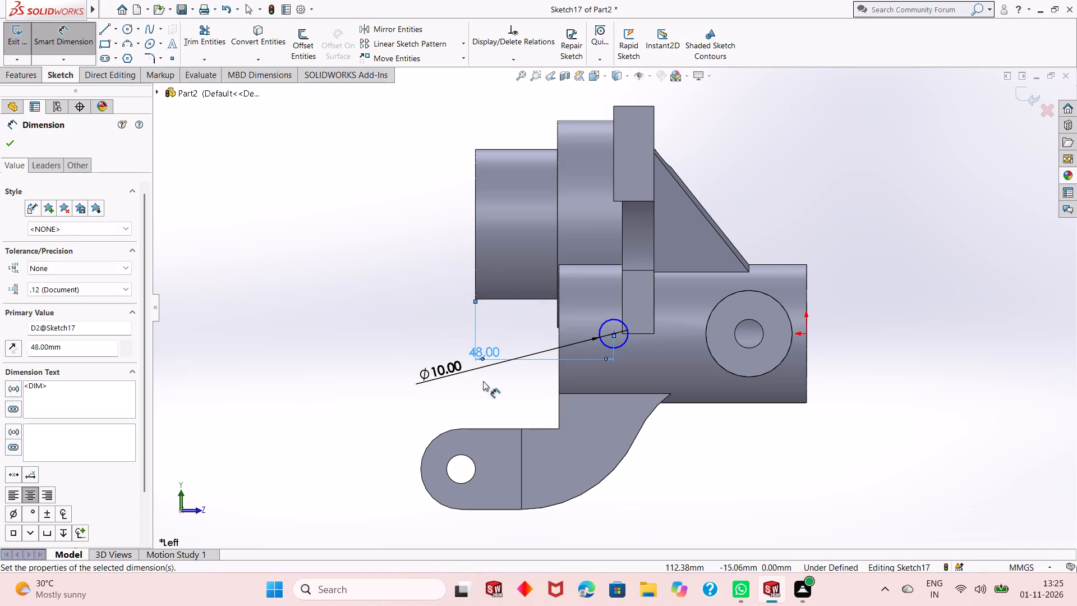
Set the circle centre's distance from the upper cylinder's end to 38 mm and place the dimension below the circle.
double_click(490, 356)
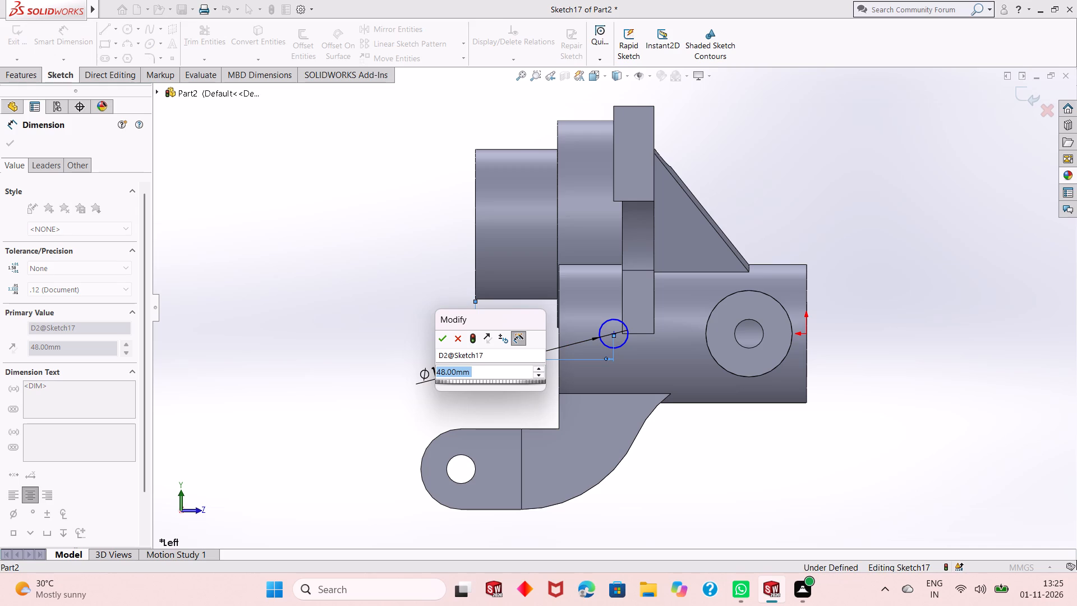
type("30")
key("BackSpace")
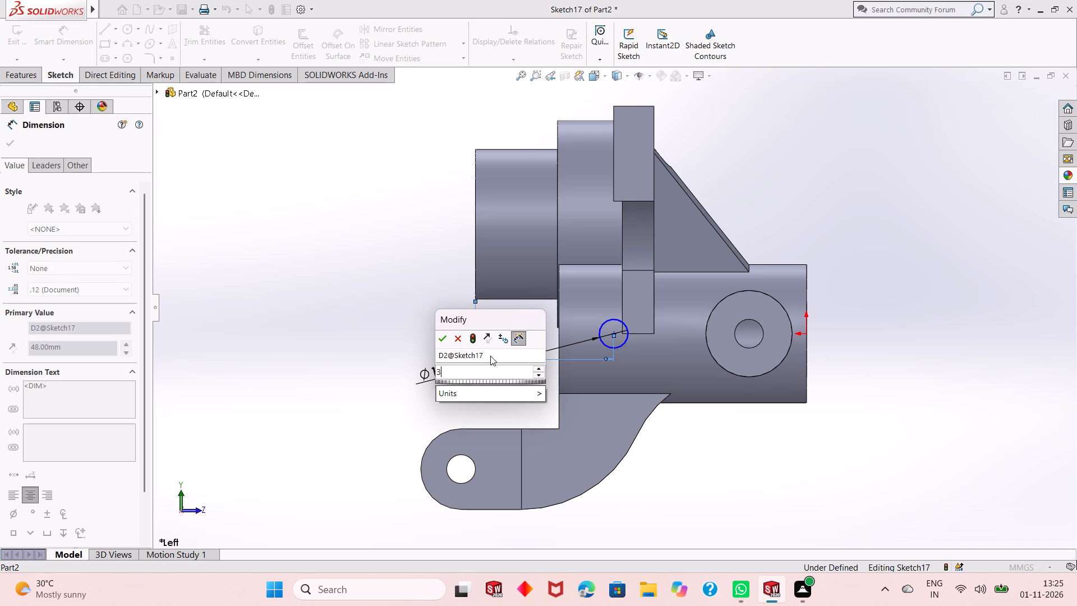
key("BackSpace")
type("38")
key("Return")
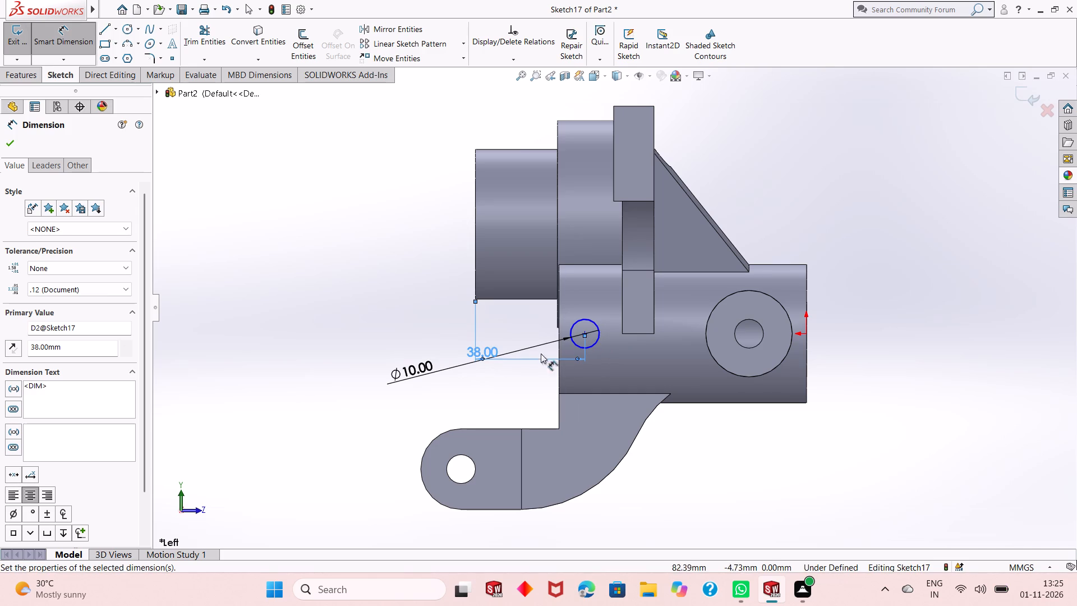
left_click_drag(482, 353, 493, 391)
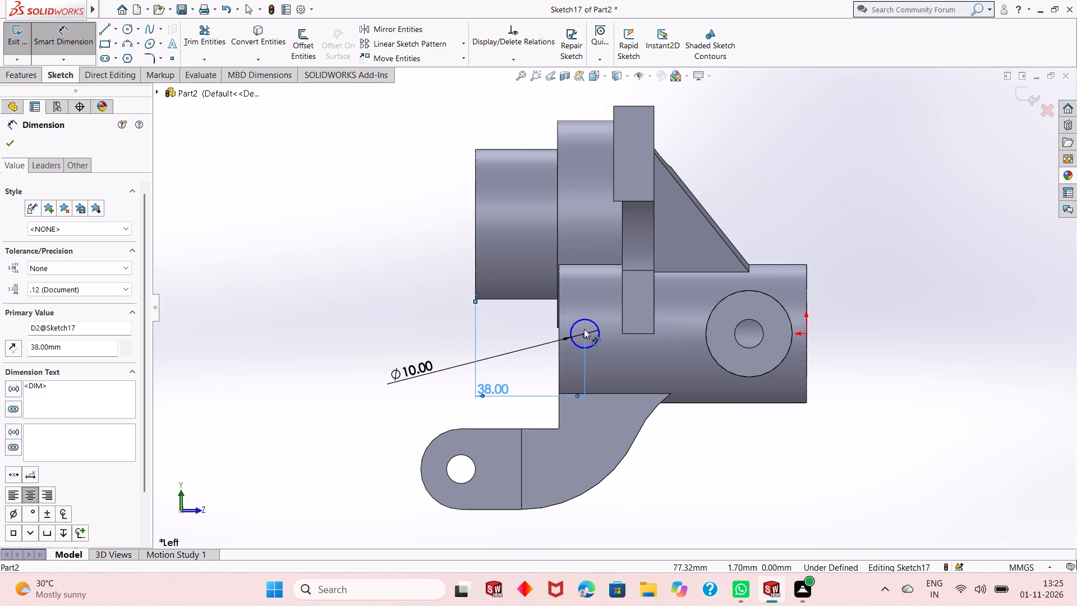
left_click_drag(484, 389, 582, 290)
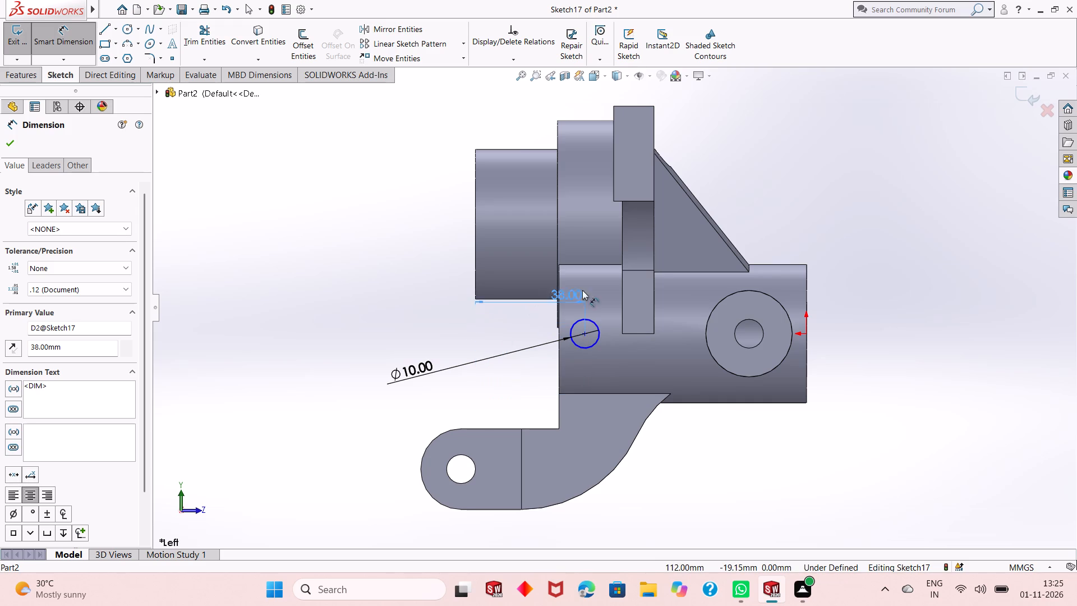
left_click_drag(582, 290, 503, 387)
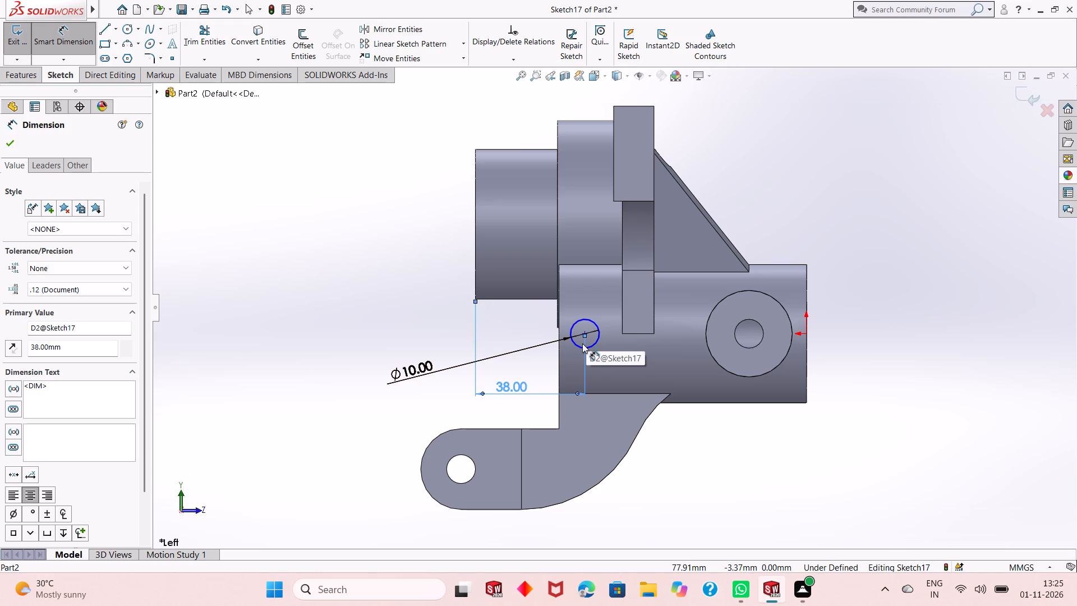
key("Escape")
key("Escape")
key("Escape")
key("Escape")
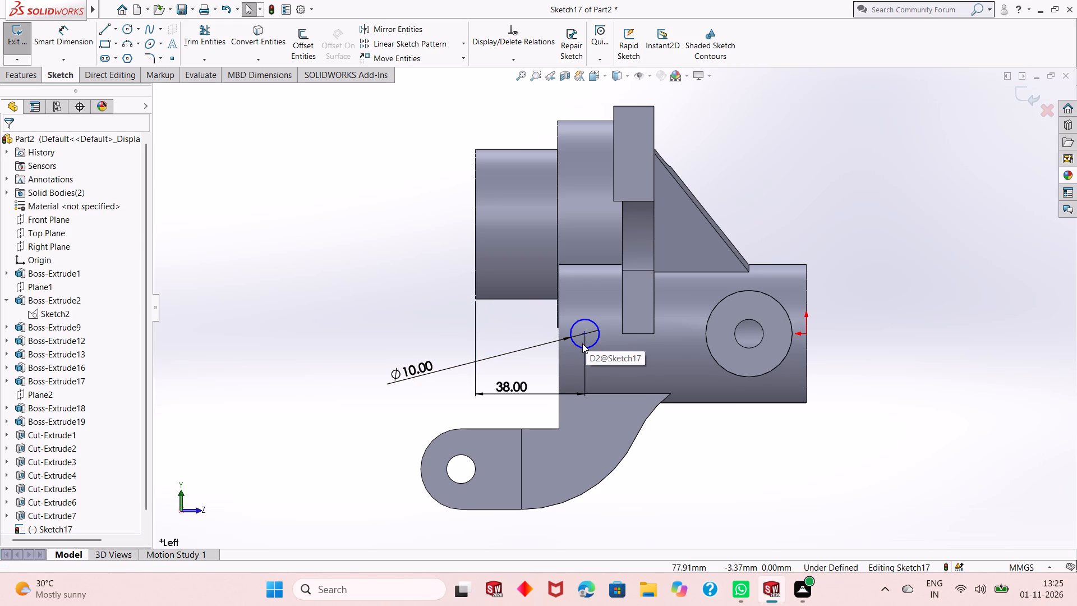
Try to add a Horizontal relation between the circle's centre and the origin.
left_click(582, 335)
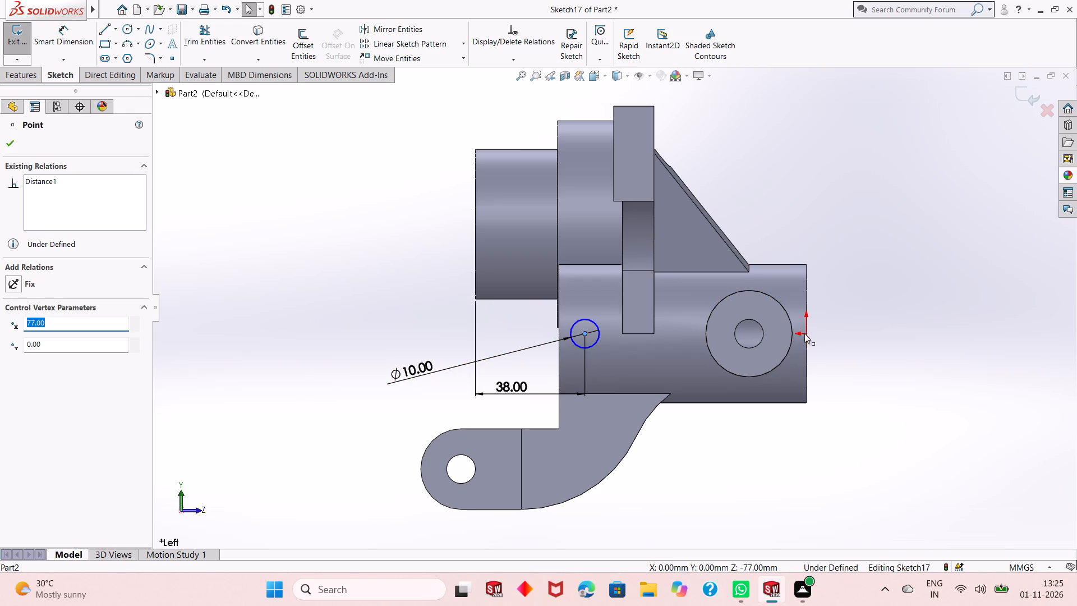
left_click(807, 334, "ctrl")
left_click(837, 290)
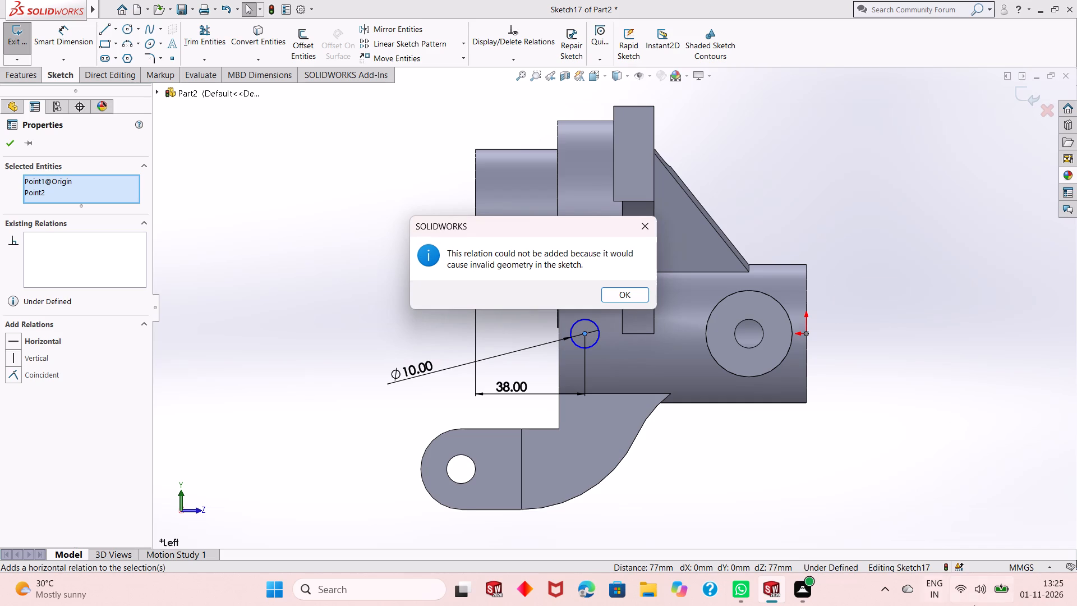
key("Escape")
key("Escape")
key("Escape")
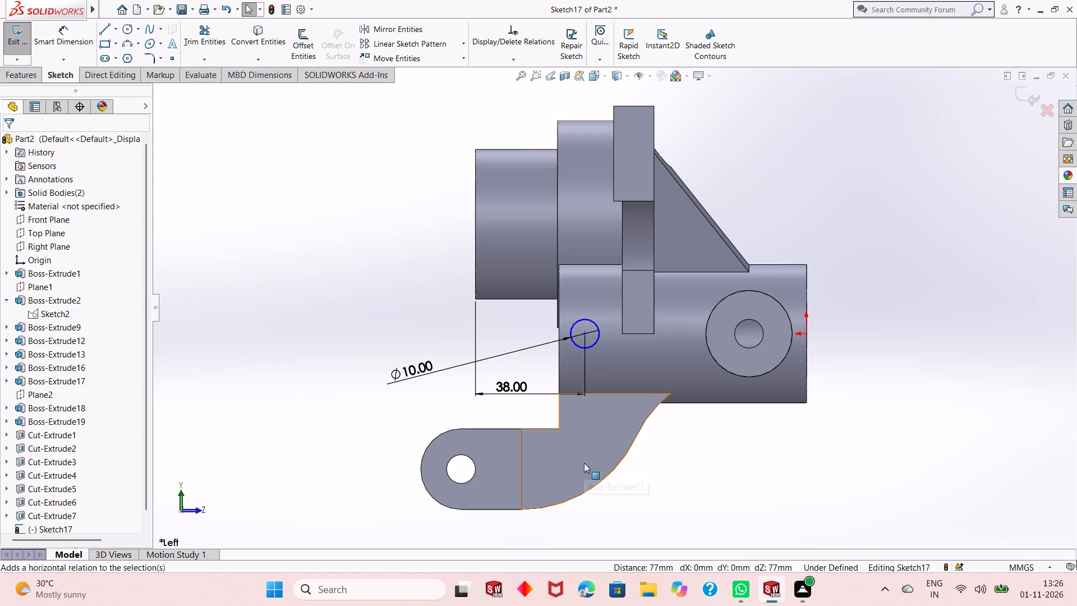
Add a Horizontal relation between the centre of the 10 mm circle and the origin.
left_click(585, 335)
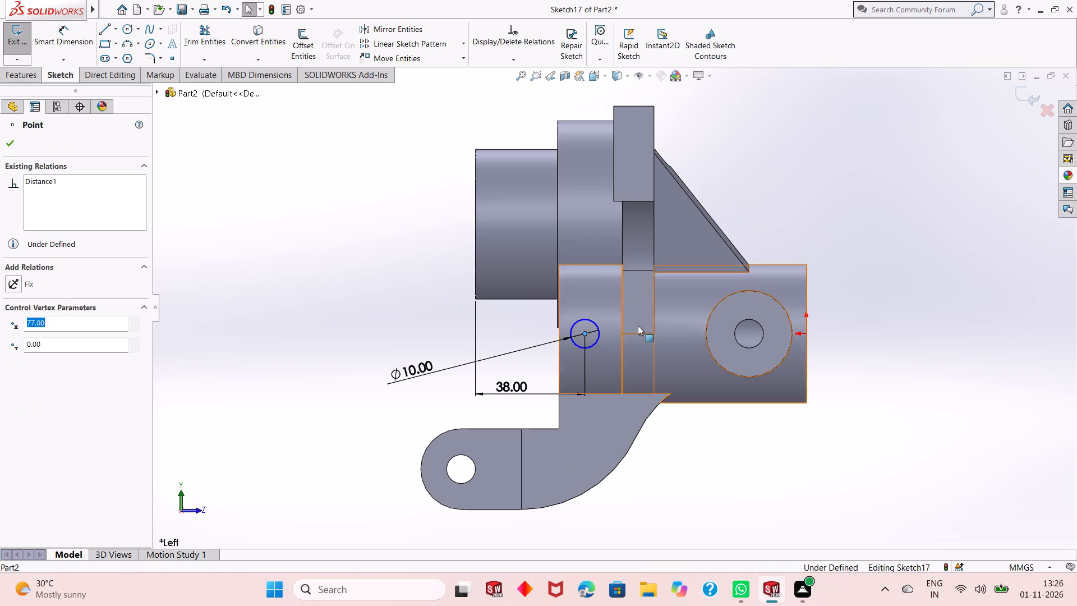
left_click(807, 336, "ctrl")
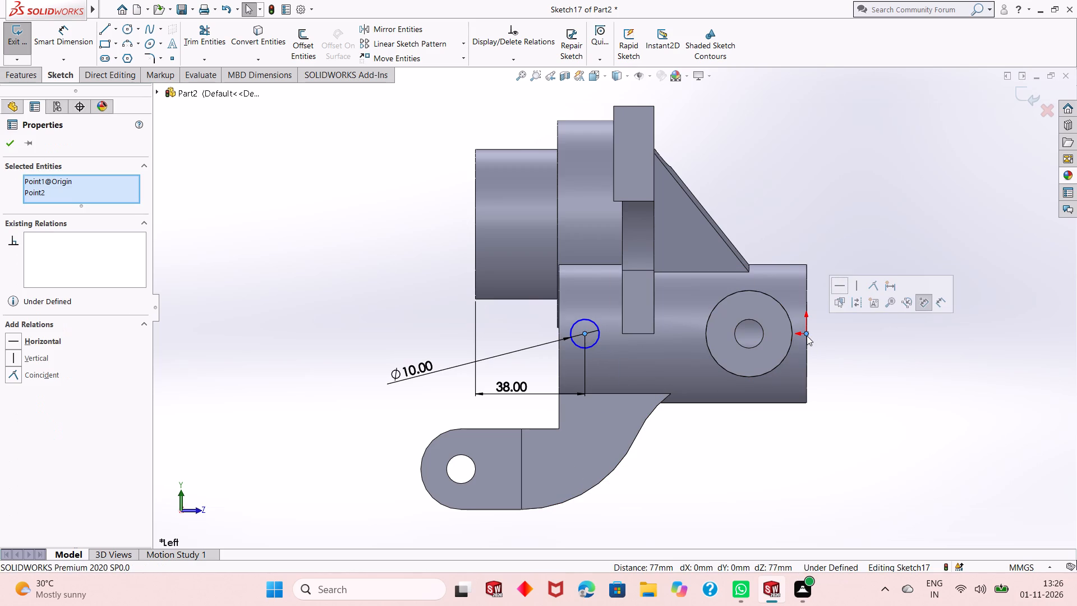
left_click(841, 283)
left_click(8, 141)
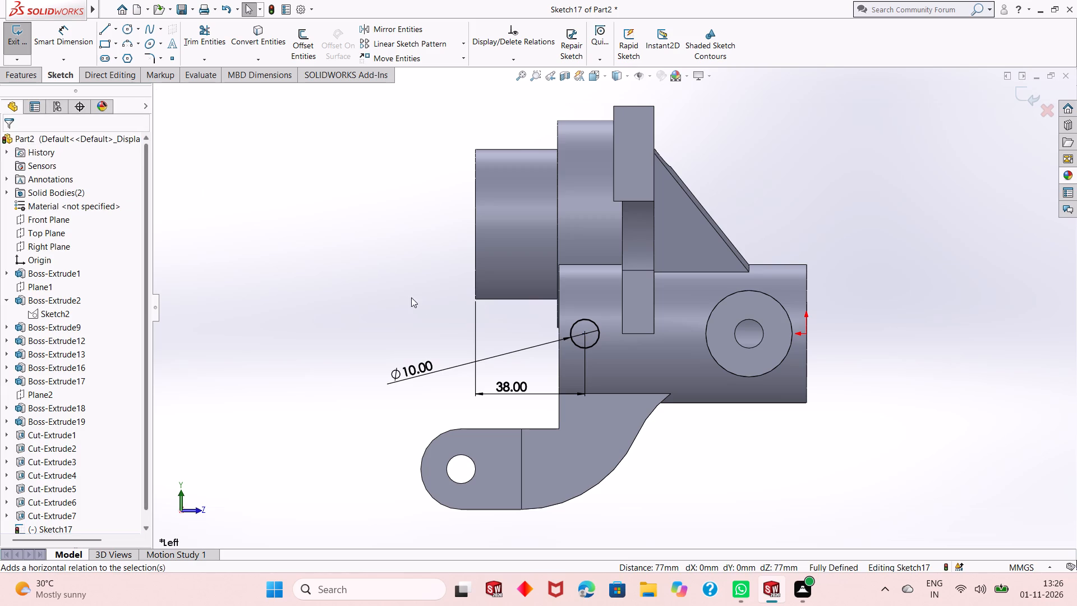
Cut-extrude the 10 mm circle through the lower cylinder's wall with a Mid Plane depth of 50 mm.
left_click(19, 77)
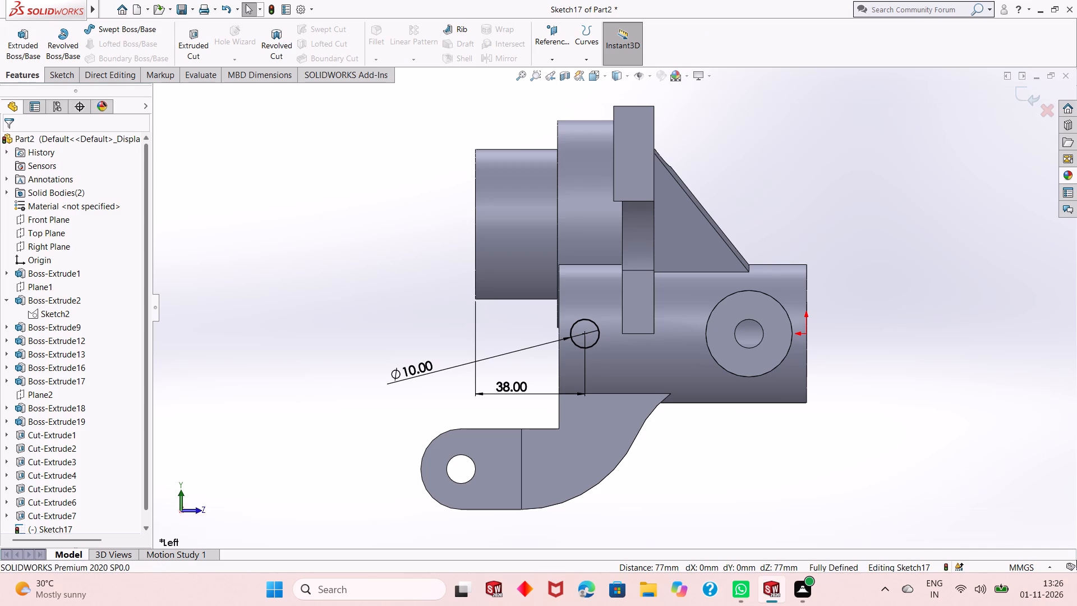
left_click(188, 42)
scroll(445, 330, "up", 1)
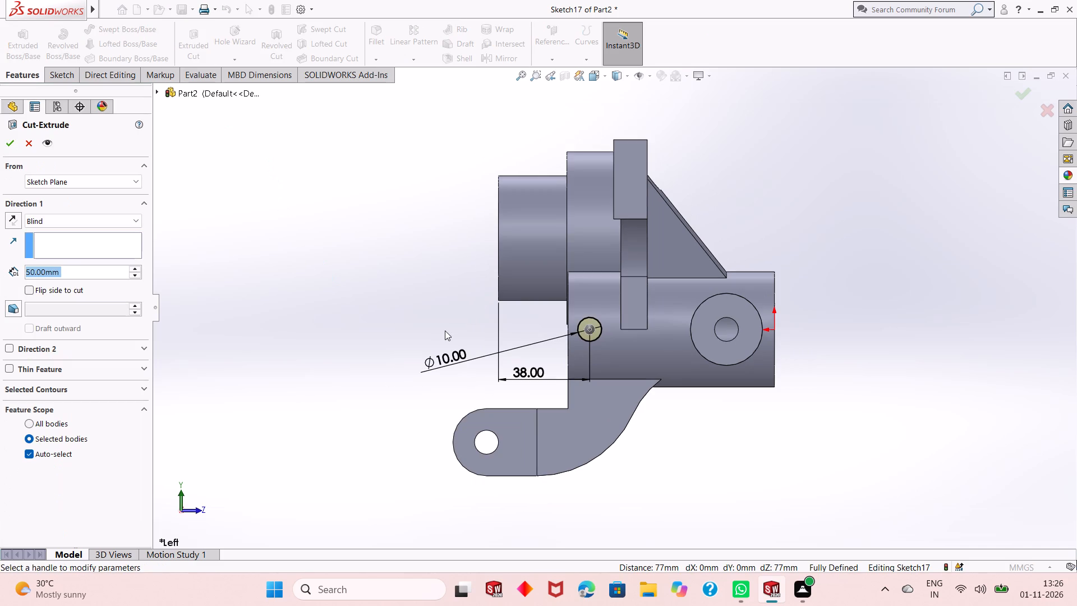
middle_click_drag(458, 323, 465, 323)
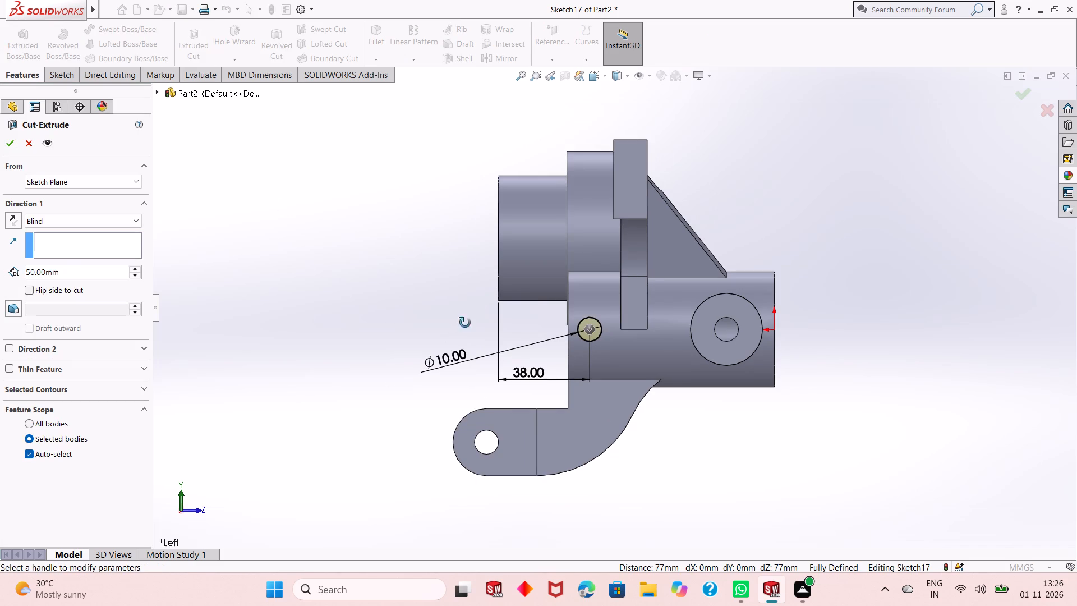
middle_click_drag(465, 323, 528, 323)
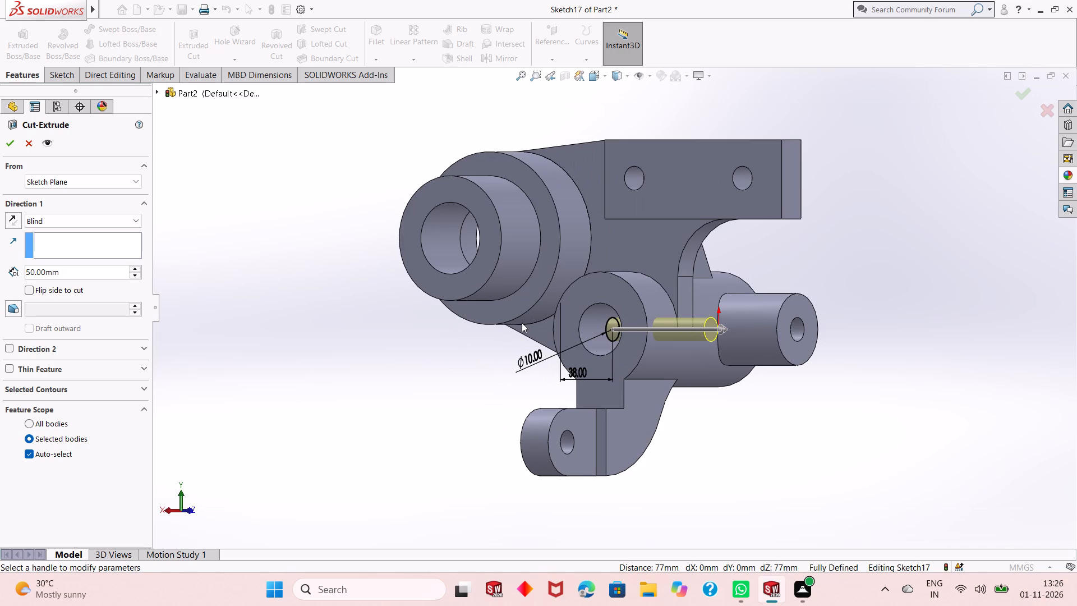
middle_click_drag(508, 324, 507, 325)
middle_click_drag(507, 325, 542, 327)
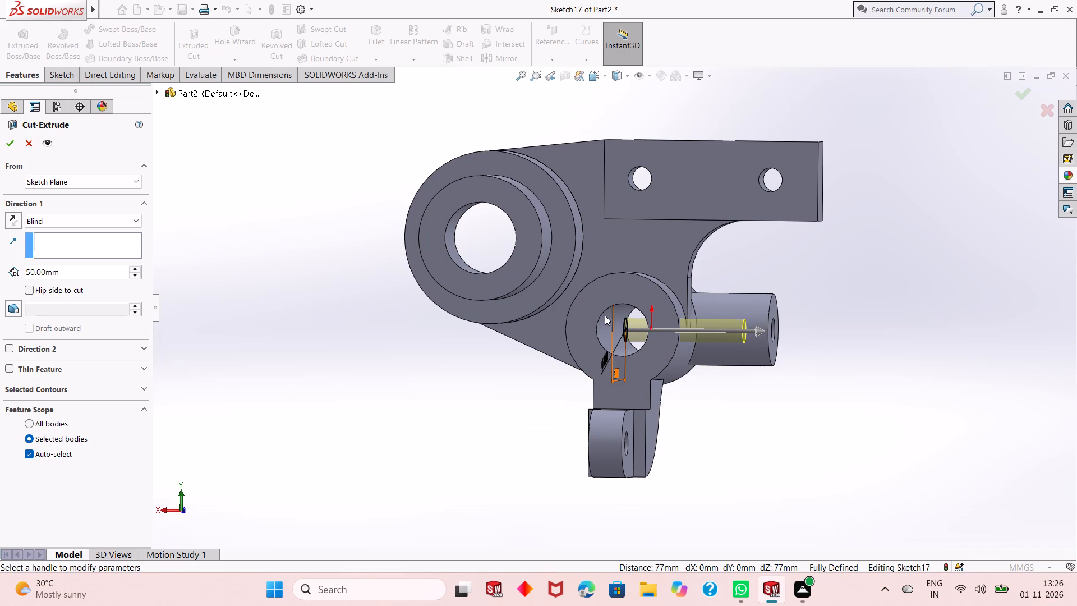
middle_click_drag(412, 339, 445, 334)
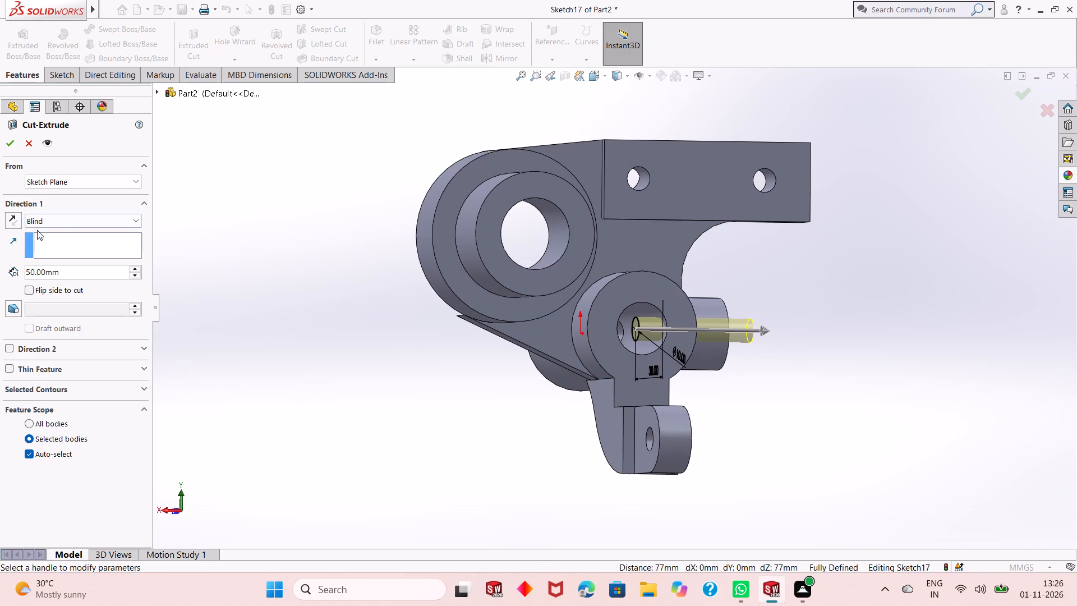
left_click(73, 221)
left_click(89, 310)
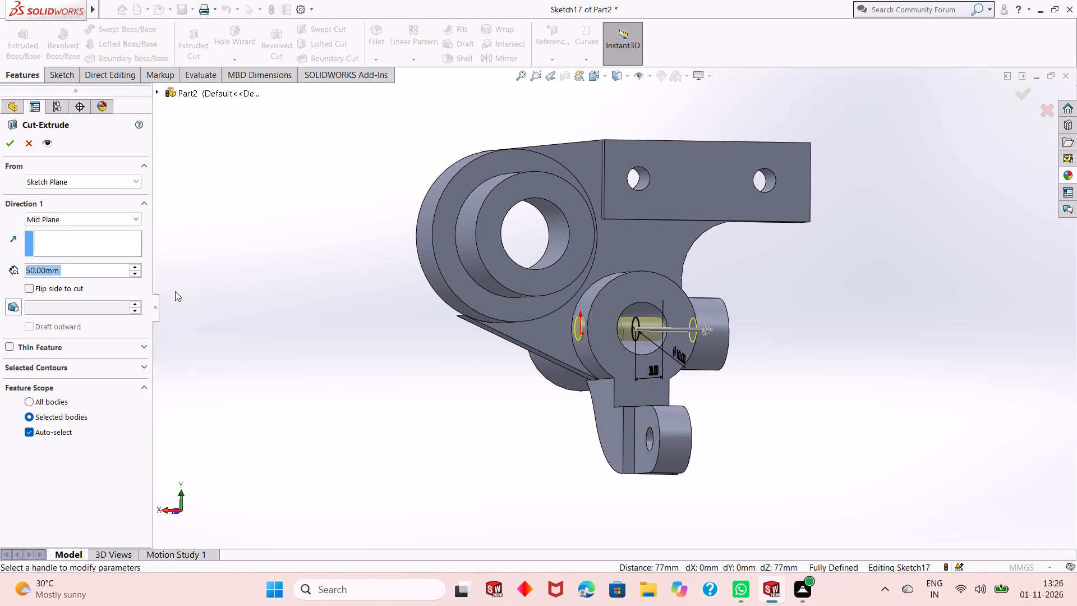
middle_click_drag(200, 297, 163, 327)
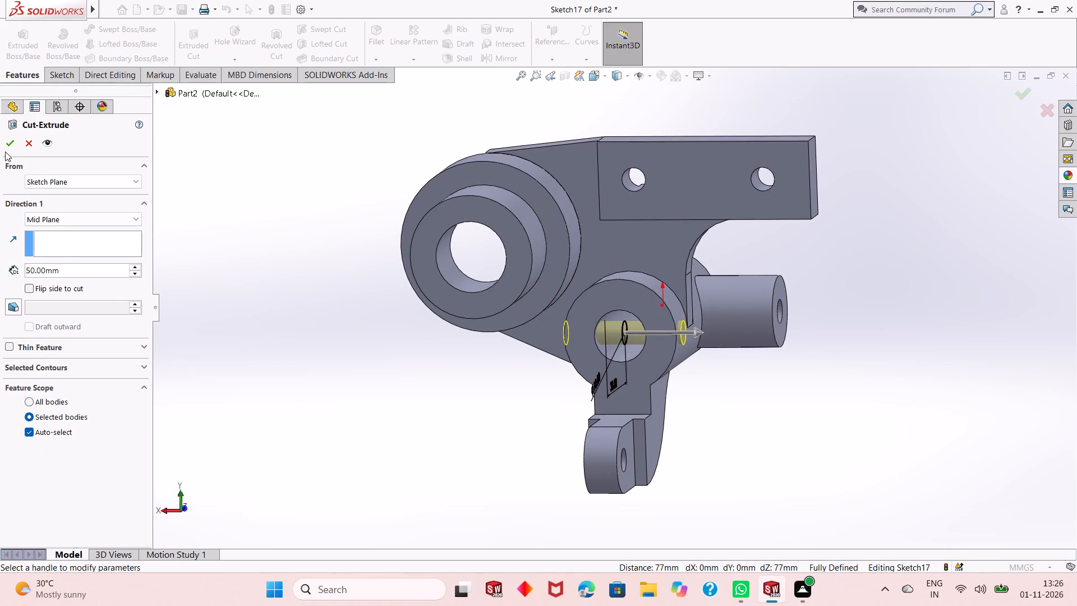
left_click(15, 144)
left_click(292, 318)
Examine the new cross hole, the cylinders and the arm holes from several sides of the bracket.
middle_click_drag(422, 348, 490, 320)
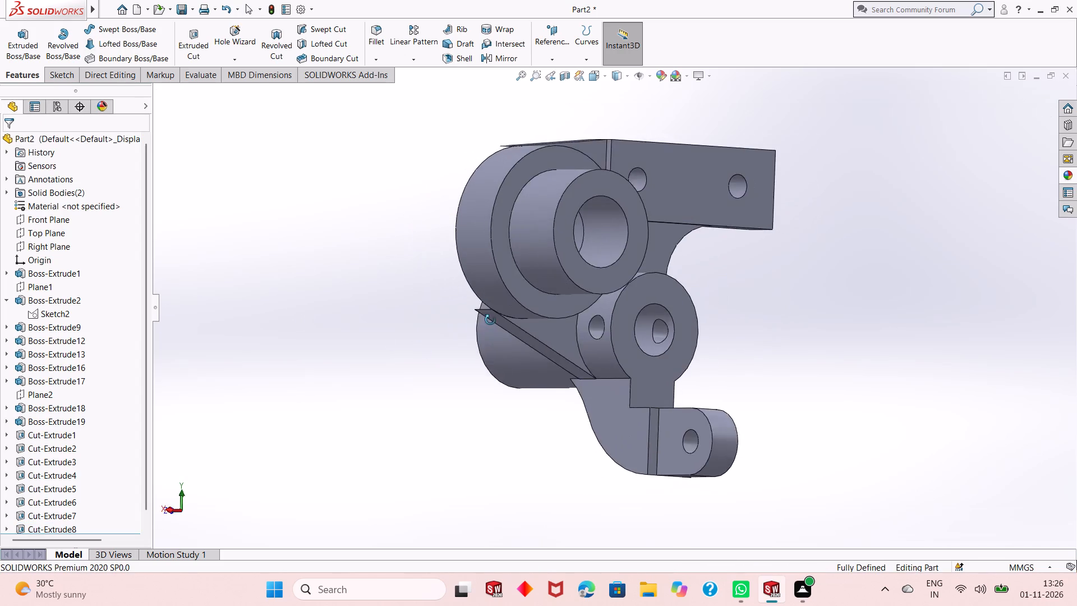
middle_click_drag(490, 320, 309, 335)
scroll(399, 359, "up", 2)
middle_click_drag(432, 360, 526, 347)
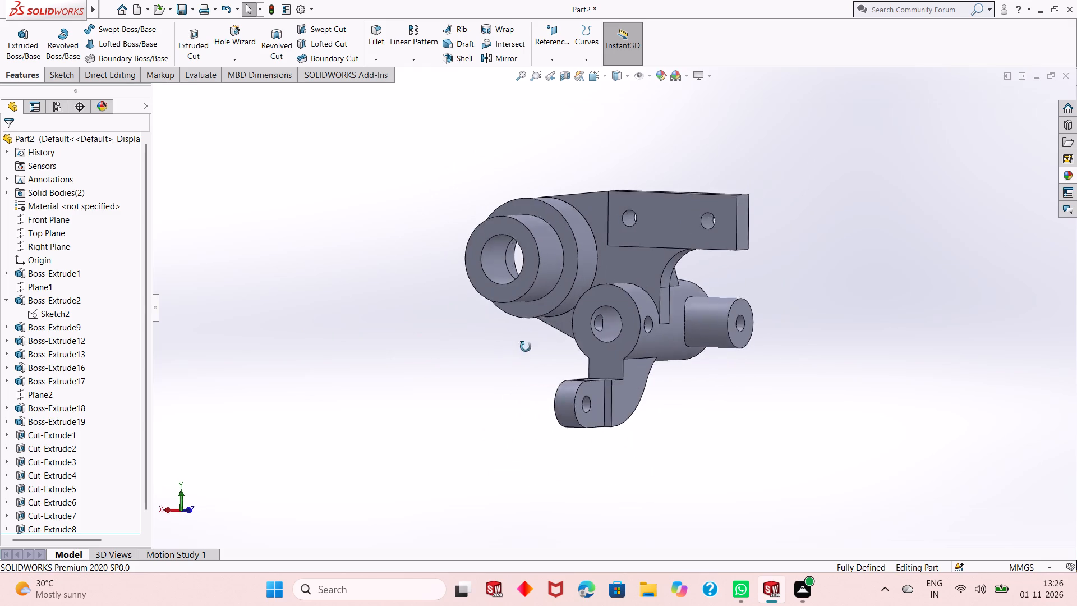
middle_click_drag(526, 347, 307, 460)
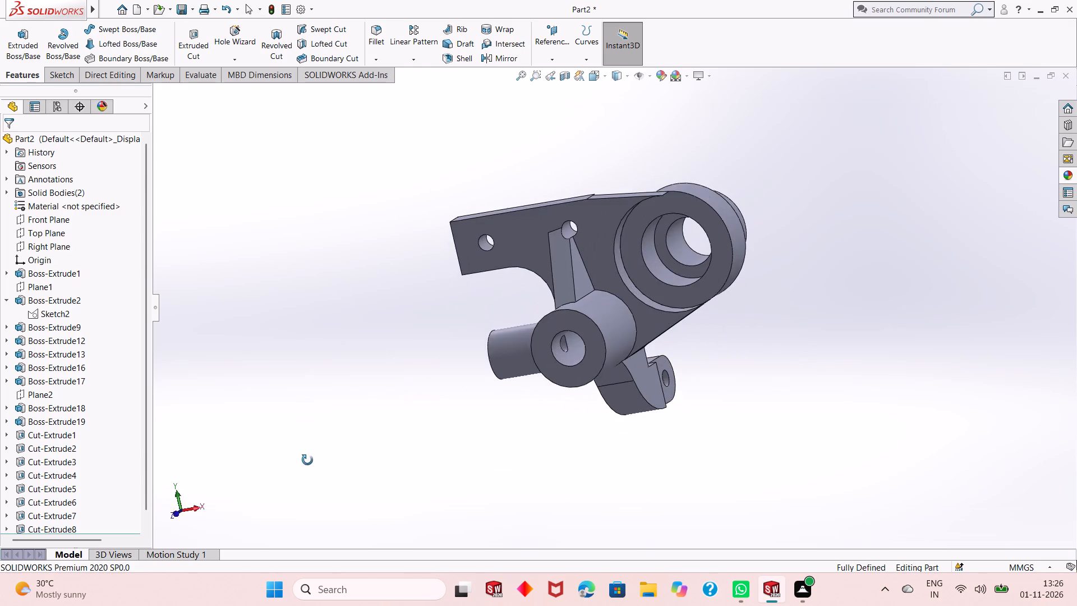
middle_click_drag(307, 460, 339, 431)
middle_click_drag(505, 361, 535, 346)
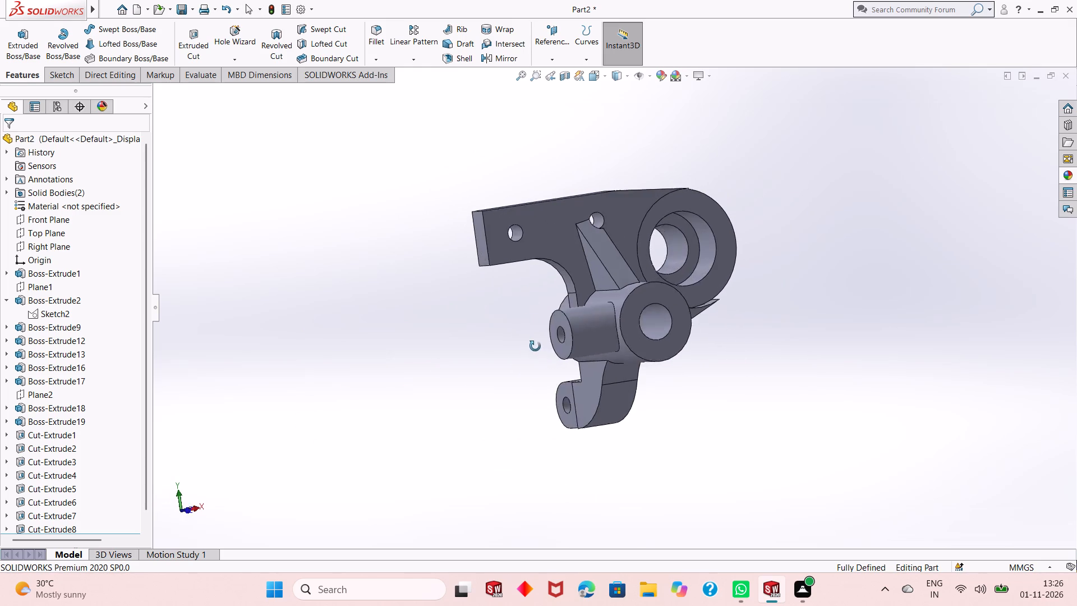
middle_click_drag(535, 346, 505, 388)
scroll(505, 388, "up", 1)
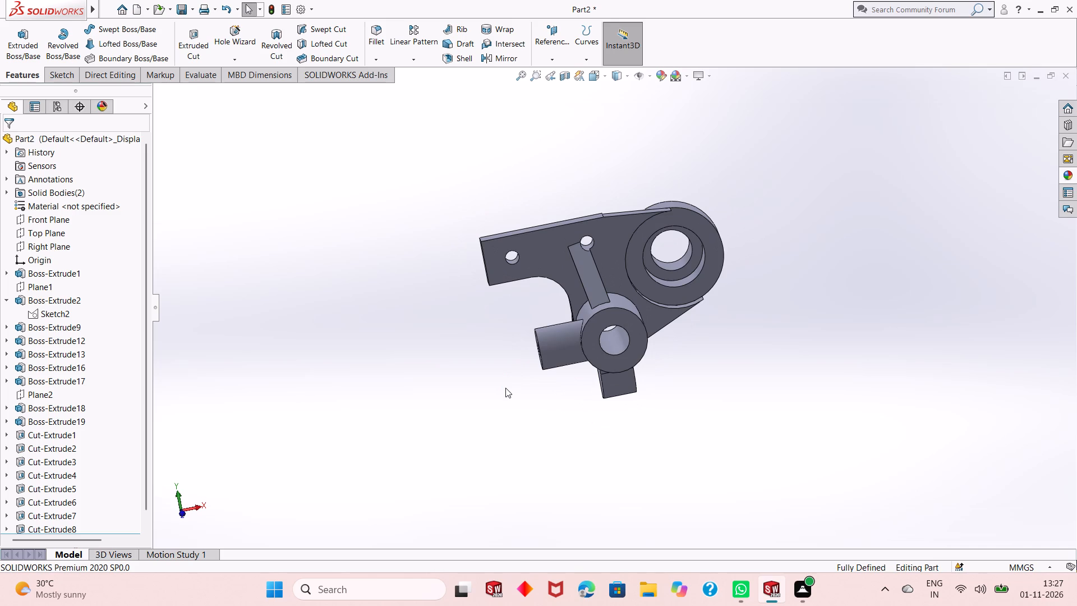
scroll(574, 224, "down", 3)
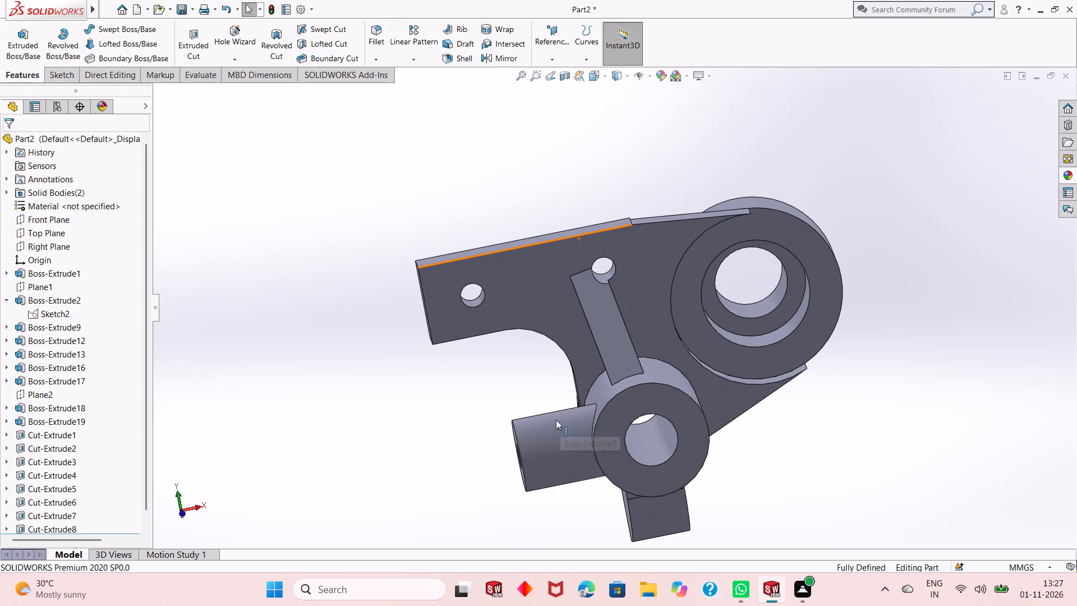
middle_click_drag(521, 400, 677, 318)
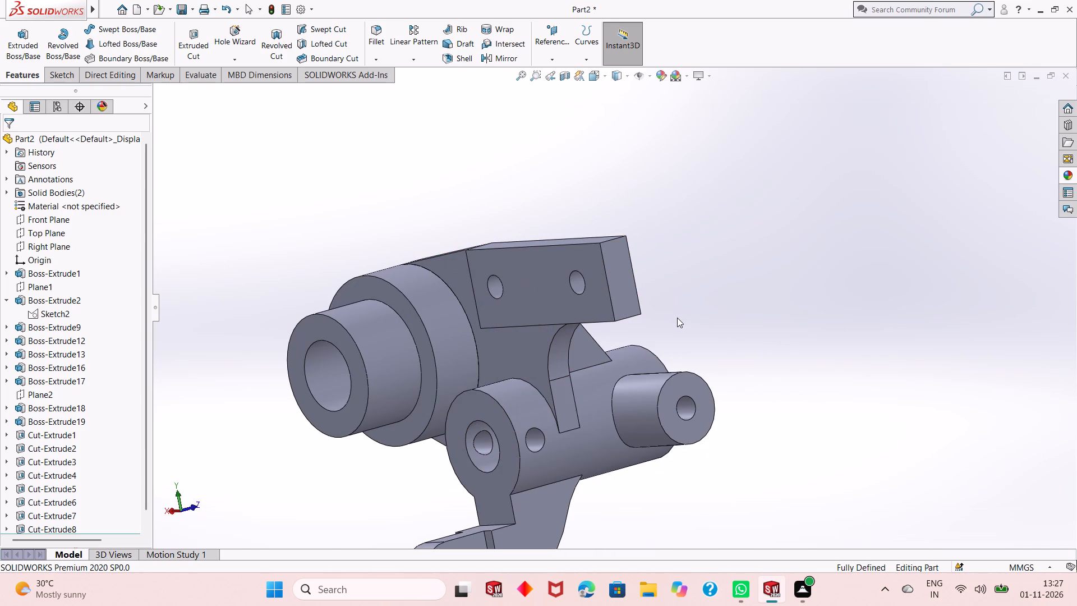
Edit the sketch of the arm's two holes, setting the outer hole's distance from the arm's end to 22 mm.
left_click(70, 520)
left_click(92, 487)
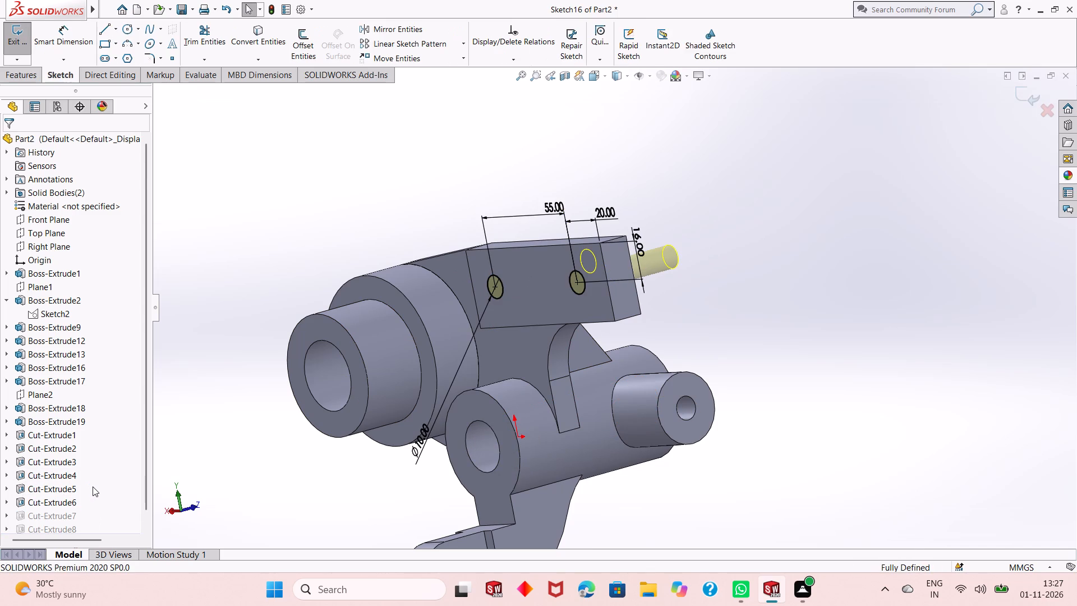
key("ctrl+8")
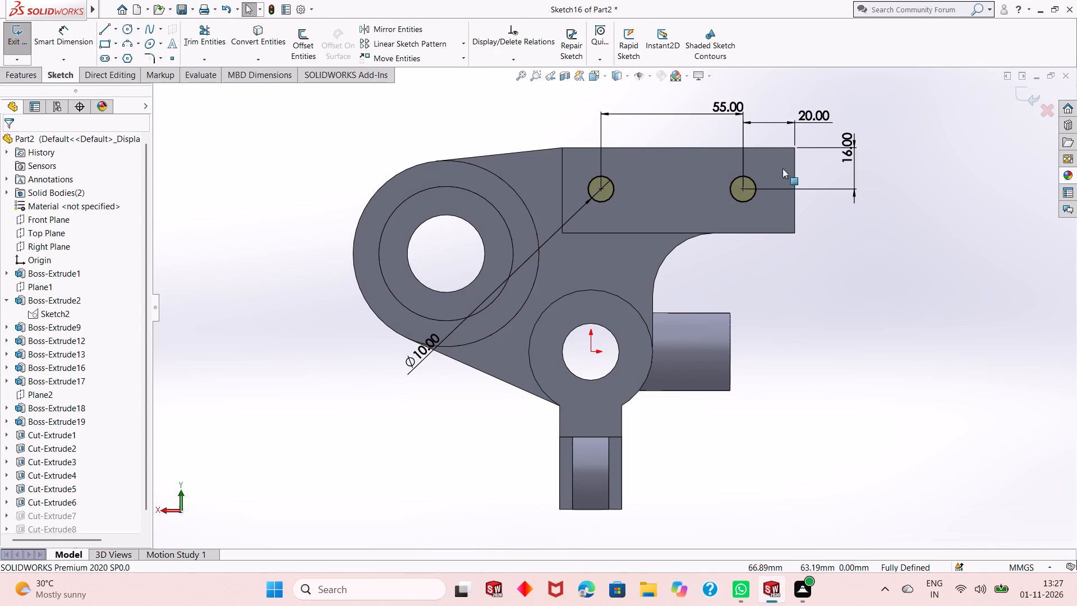
double_click(820, 116)
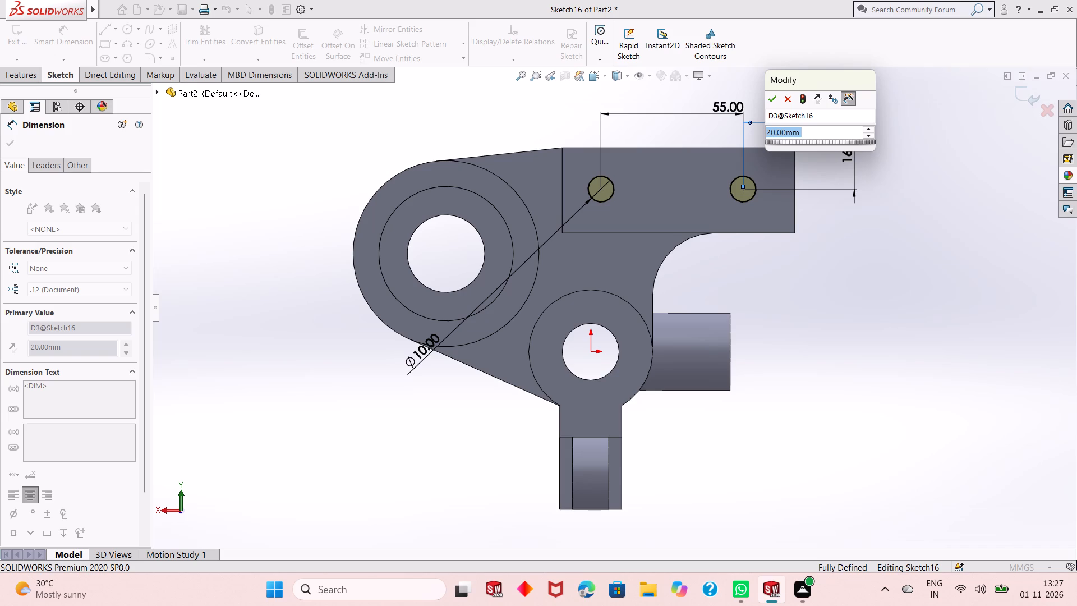
type("22")
key("Return")
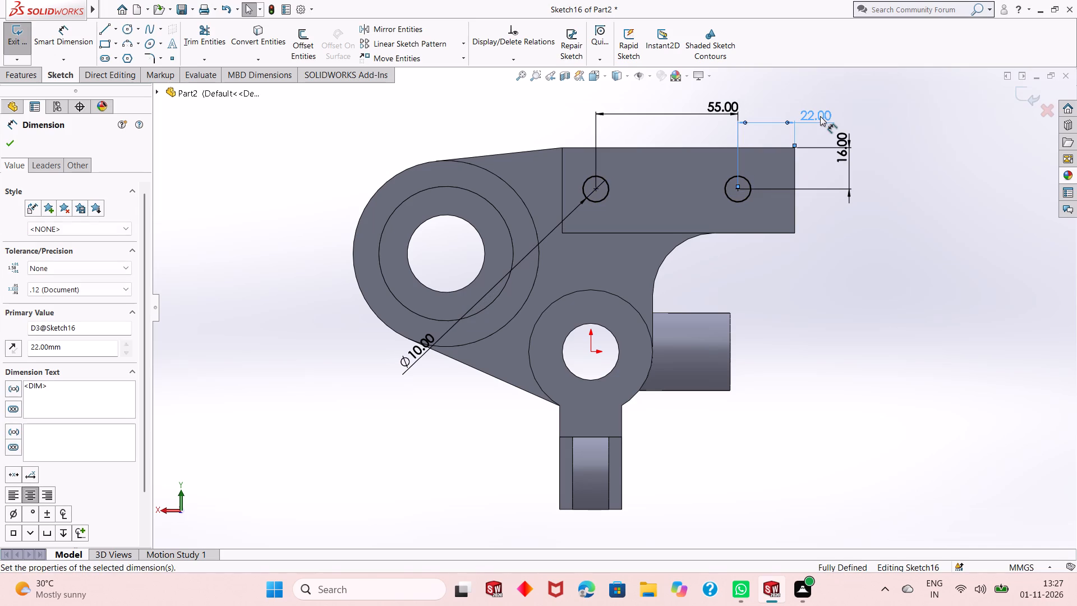
left_click(11, 148)
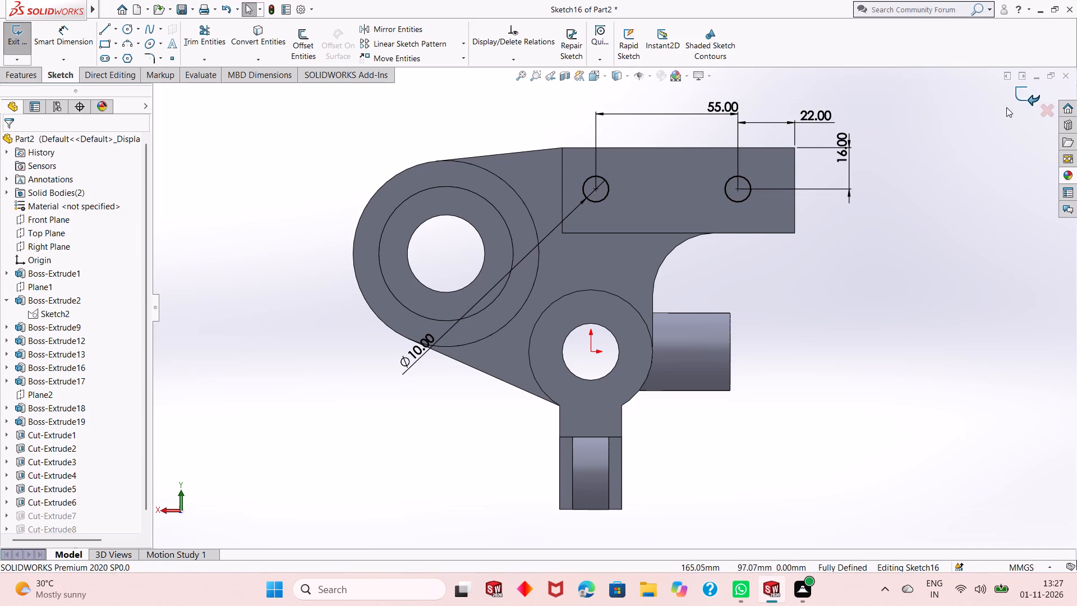
Set the outer hole's distance from the arm's end to 23 mm and exit the sketch.
double_click(818, 113)
type("23")
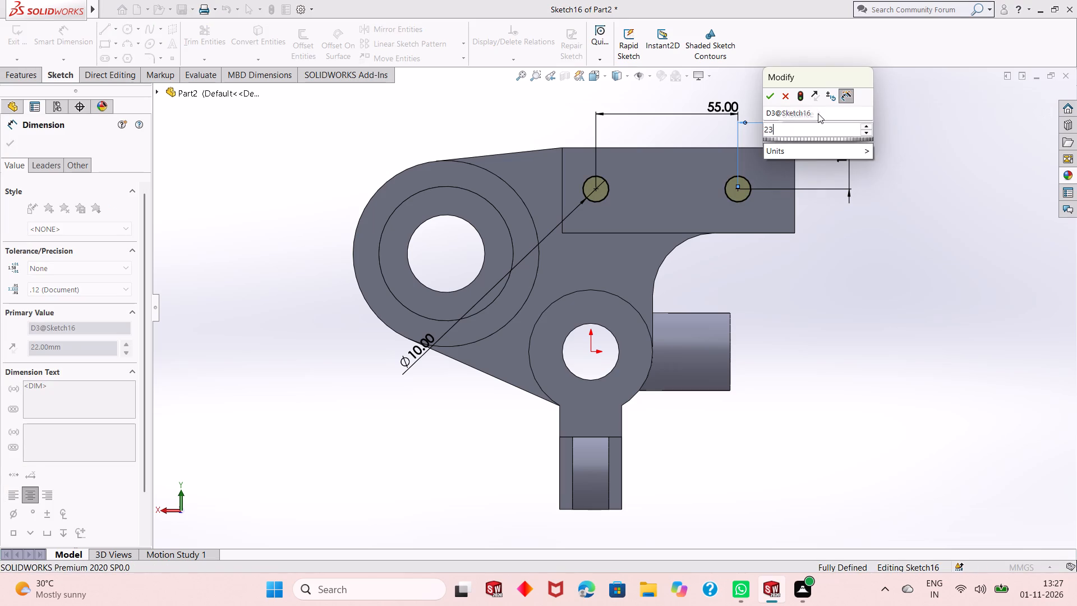
key("Return")
left_click(1021, 93)
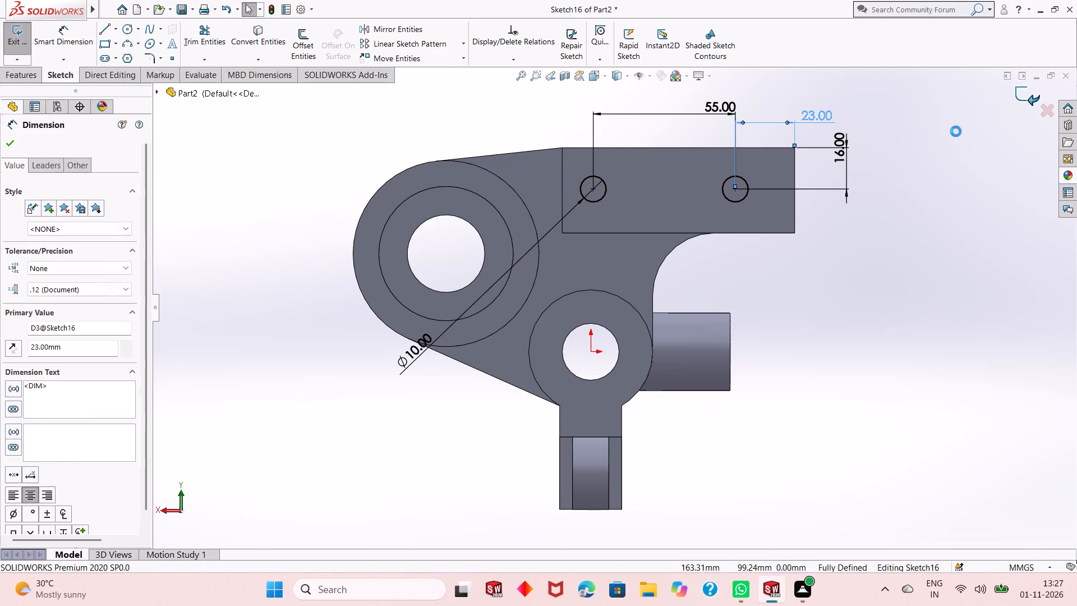
Edit the arm-hole sketch again, setting the spacing between the two 10 mm holes to 57 mm, and exit it.
middle_click_drag(775, 223, 706, 262)
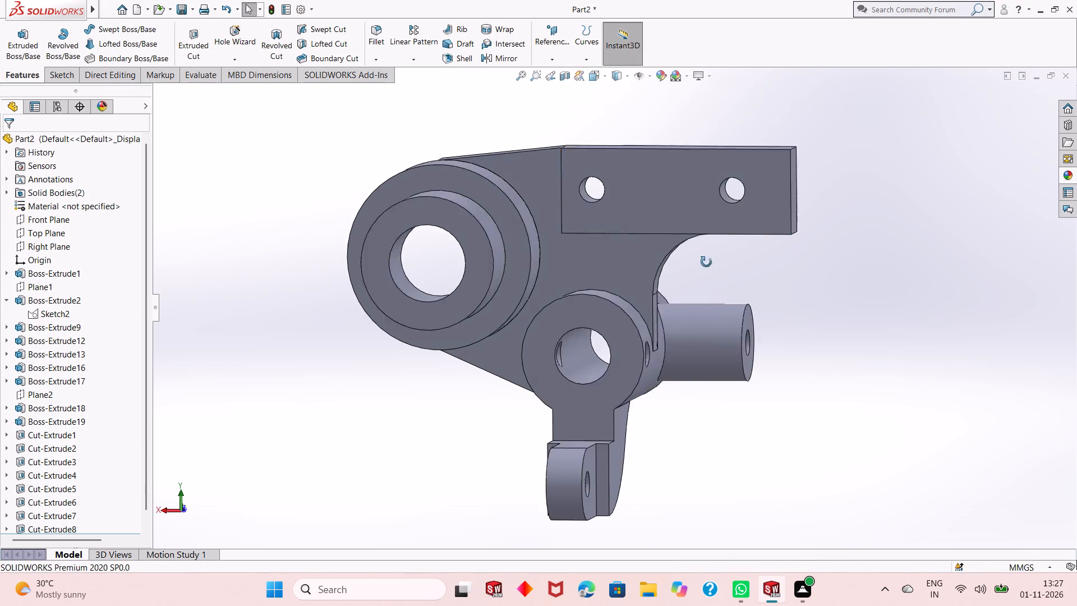
middle_click_drag(706, 262, 554, 405)
scroll(502, 309, "down", 3)
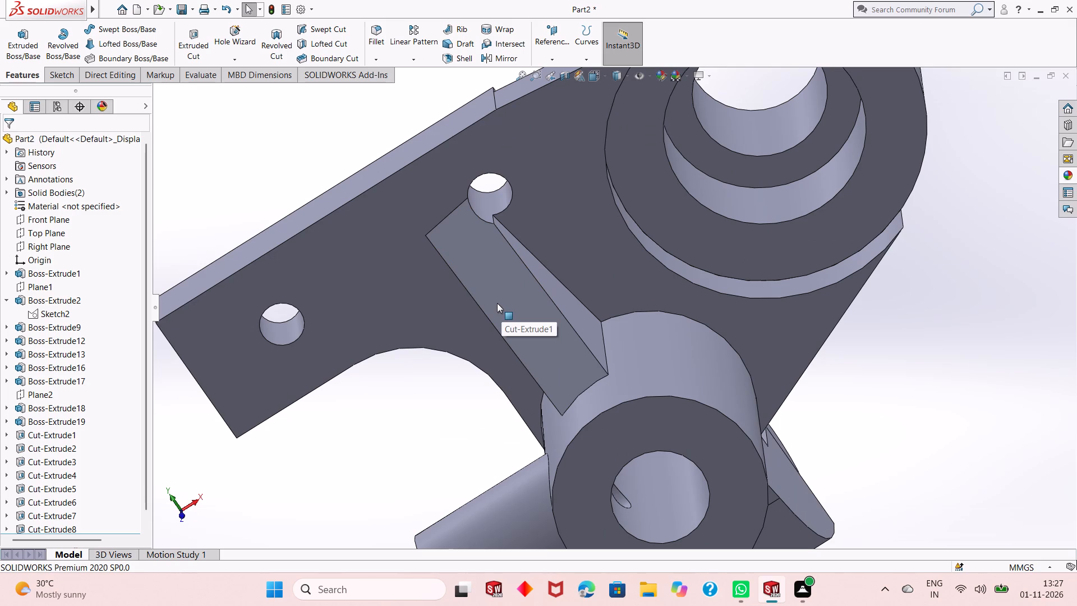
key("Escape")
scroll(52, 524, "down", 2)
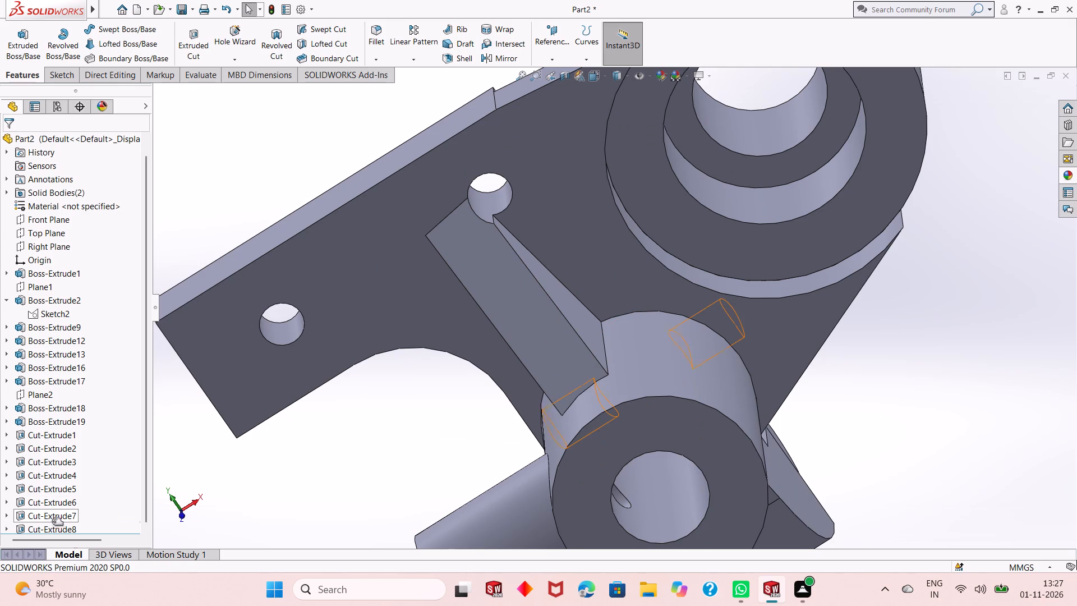
left_click(58, 498)
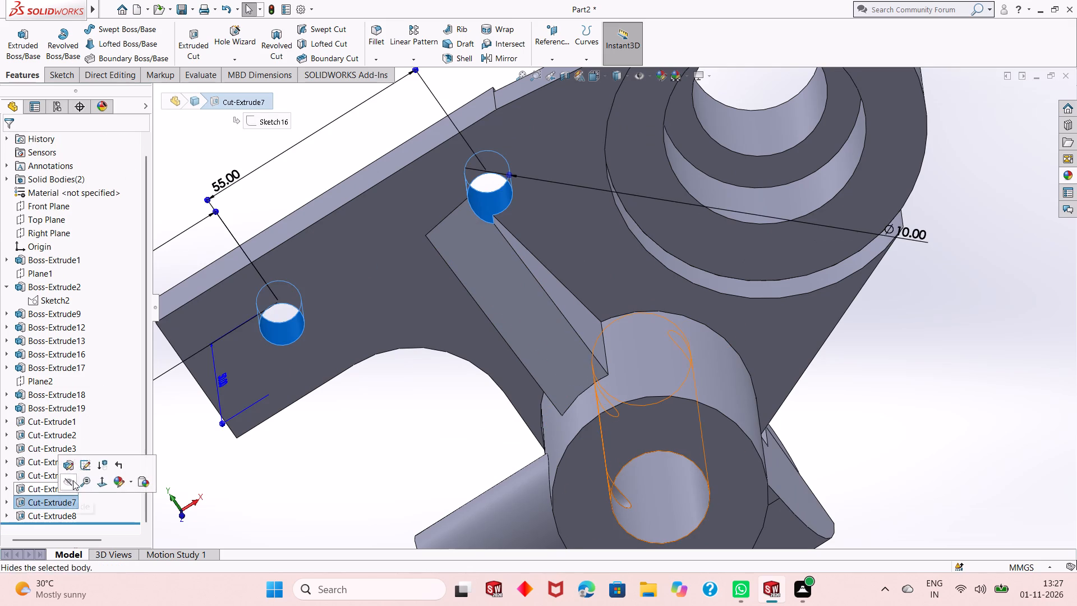
left_click(88, 467)
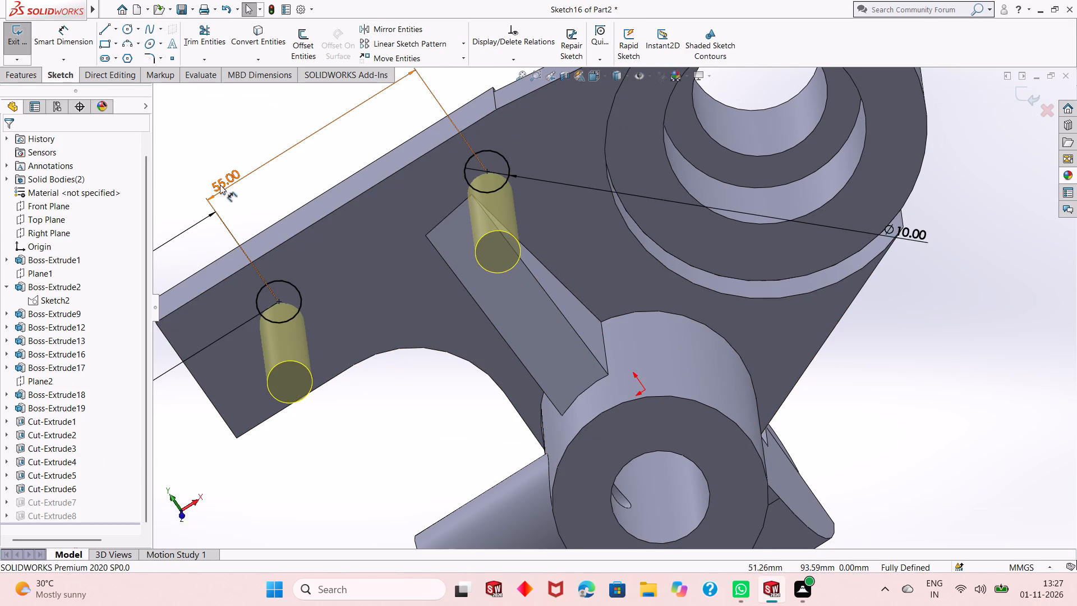
scroll(258, 205, "up", 2)
middle_click_drag(476, 236, 532, 223)
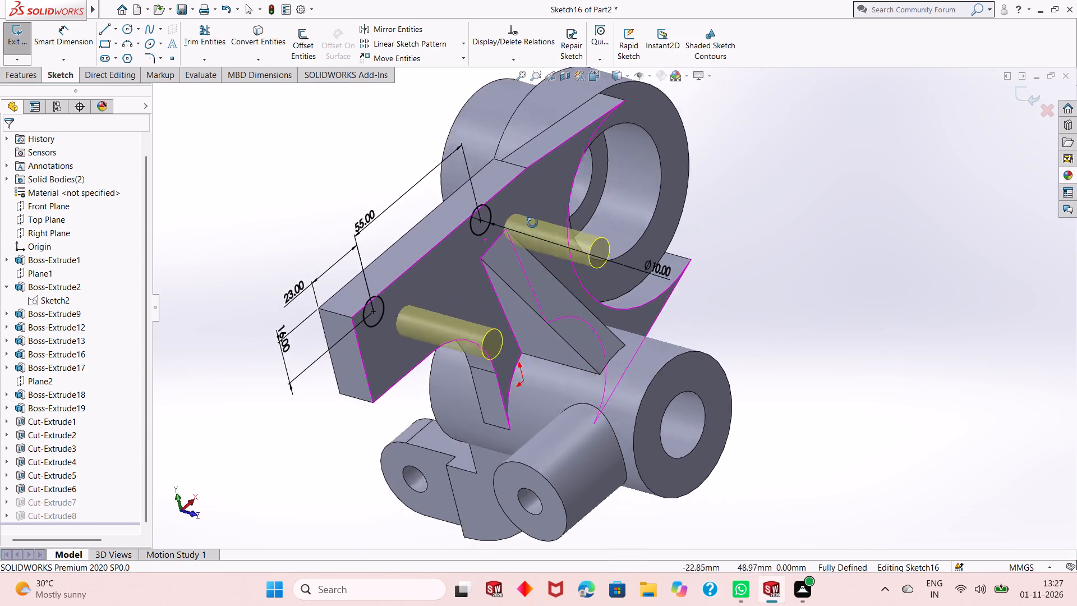
middle_click_drag(532, 223, 505, 274)
double_click(255, 318)
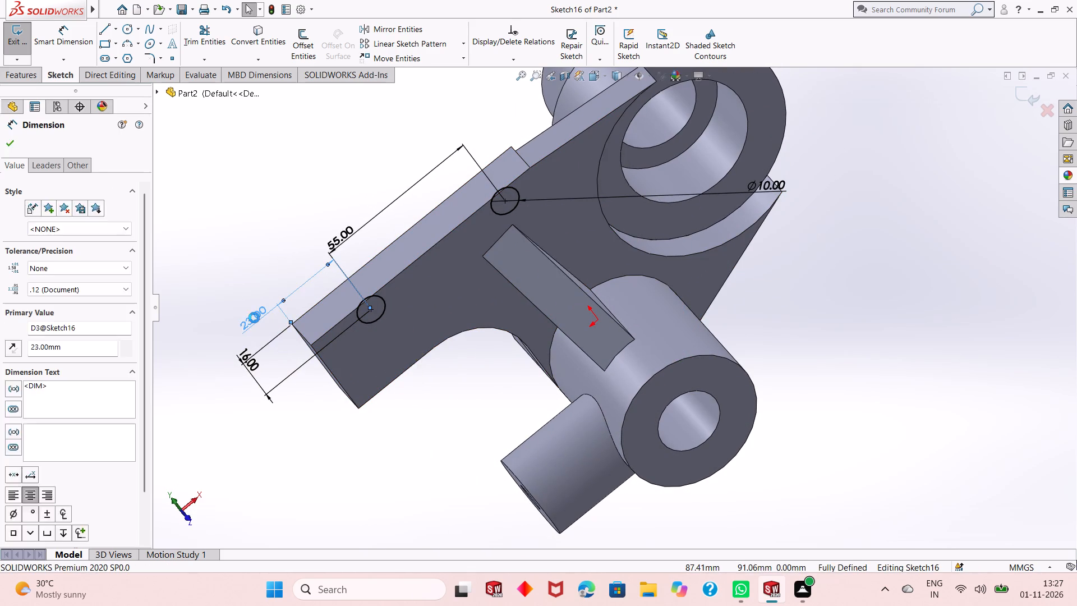
key("Escape")
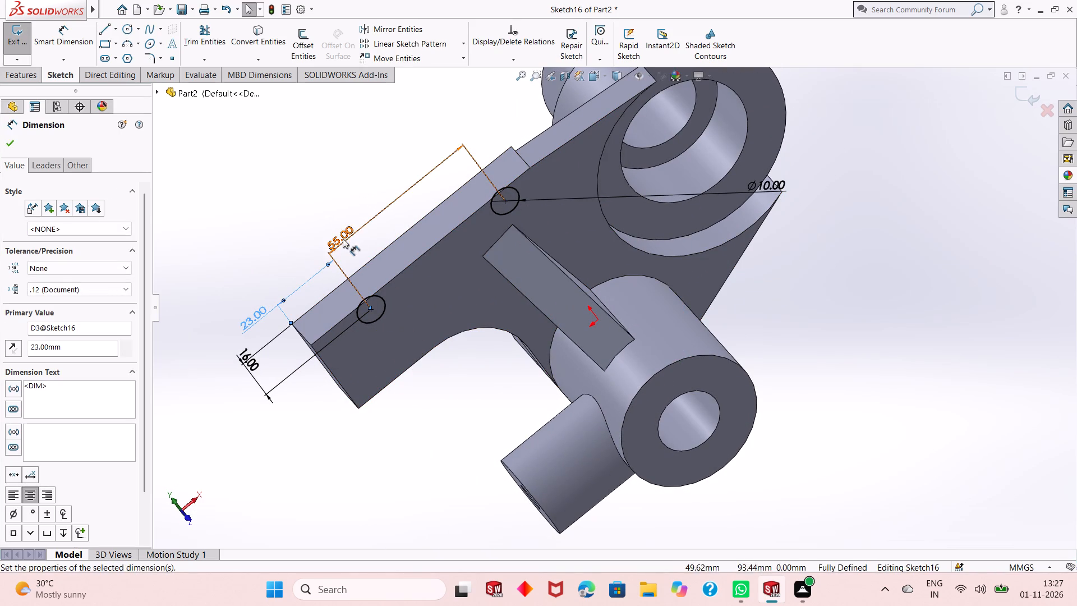
double_click(343, 240)
key("5")
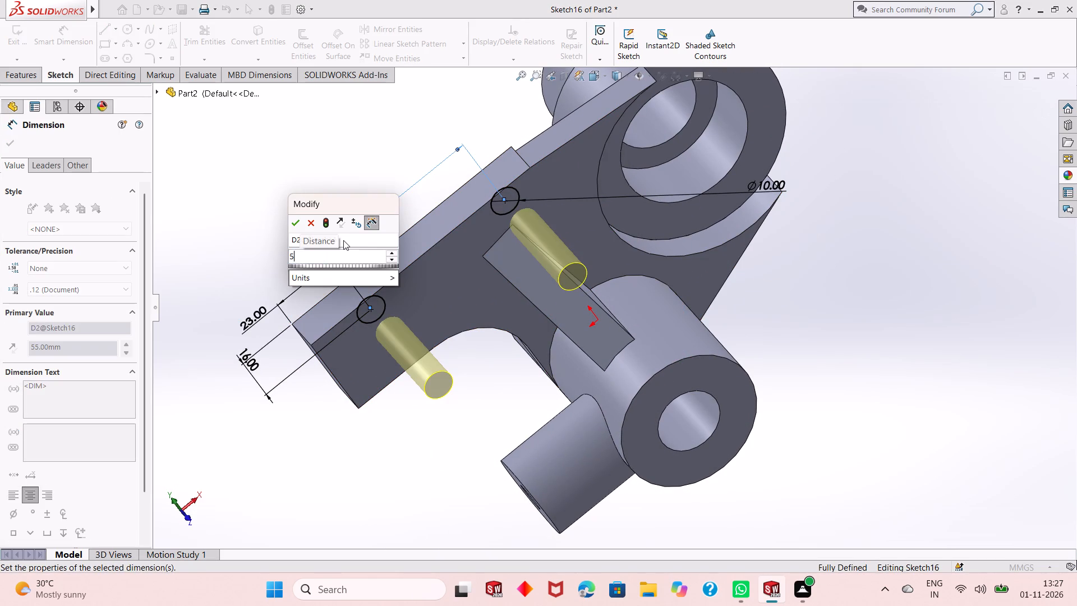
key("7")
key("Return")
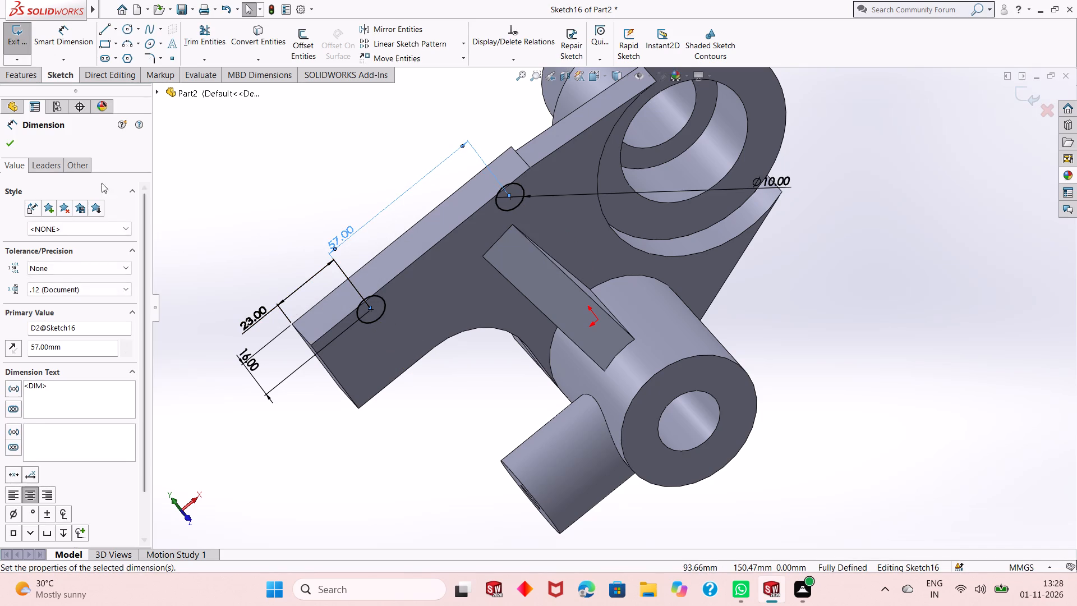
left_click(6, 147)
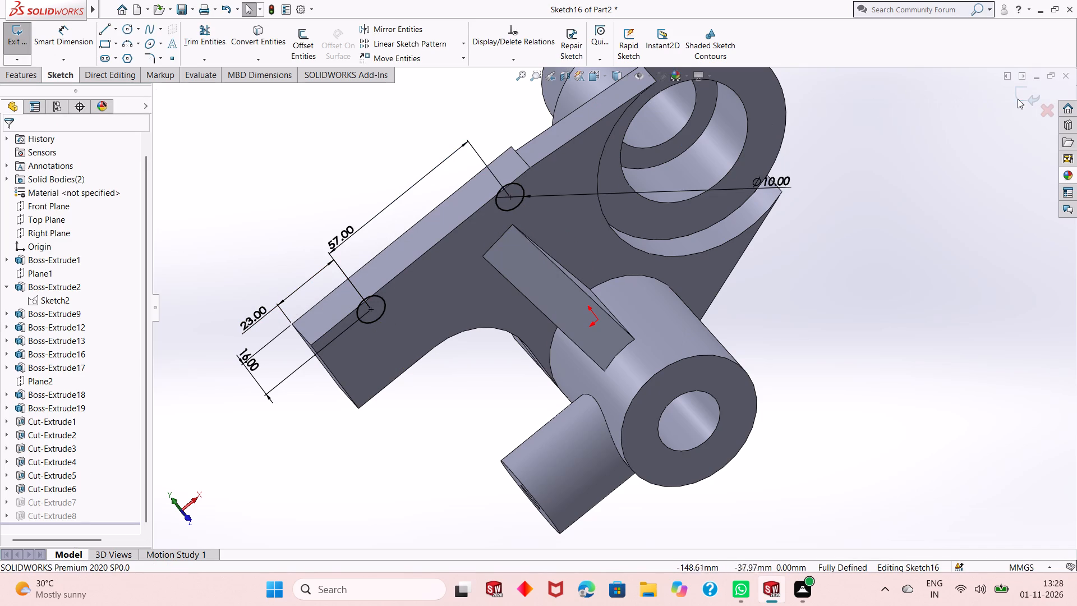
left_click(1021, 98)
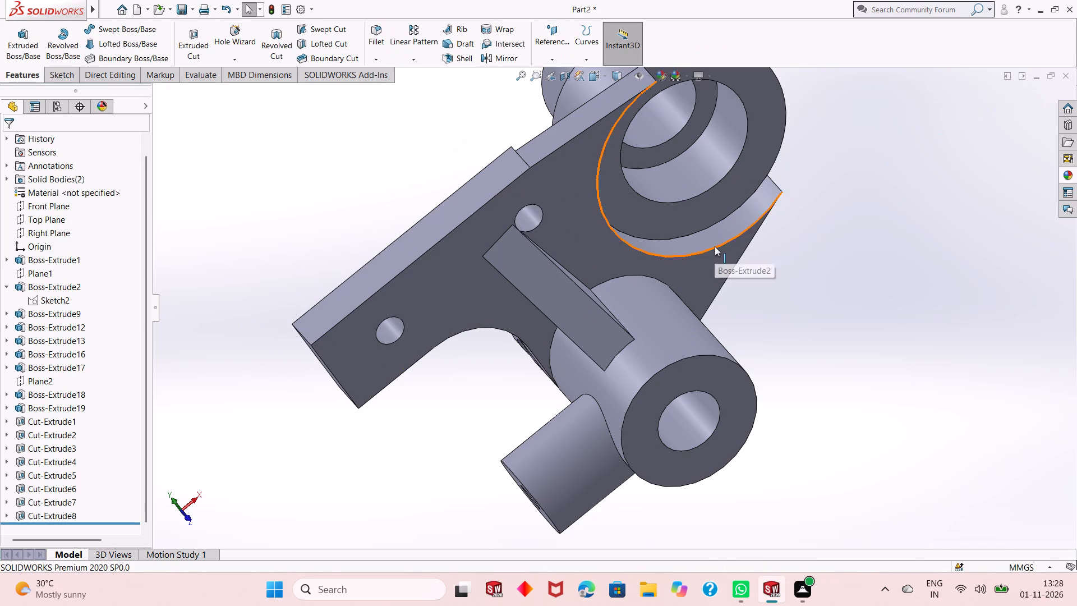
Examine the moved arm holes beside the rib, and the cylinders and lower lug, from several sides of the bracket.
middle_click_drag(643, 296, 711, 85)
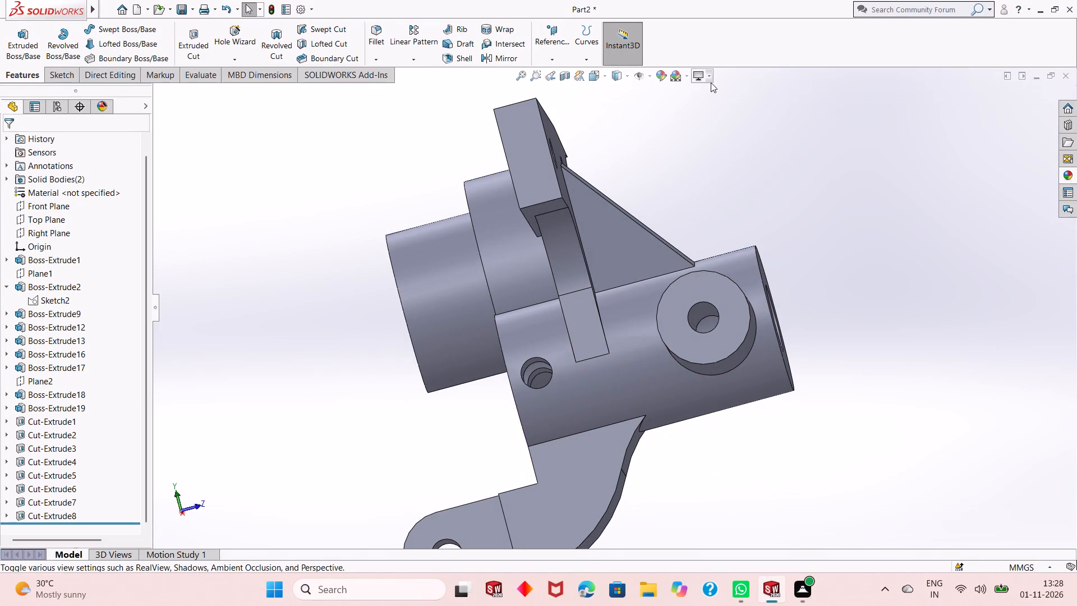
middle_click_drag(654, 215, 575, 320)
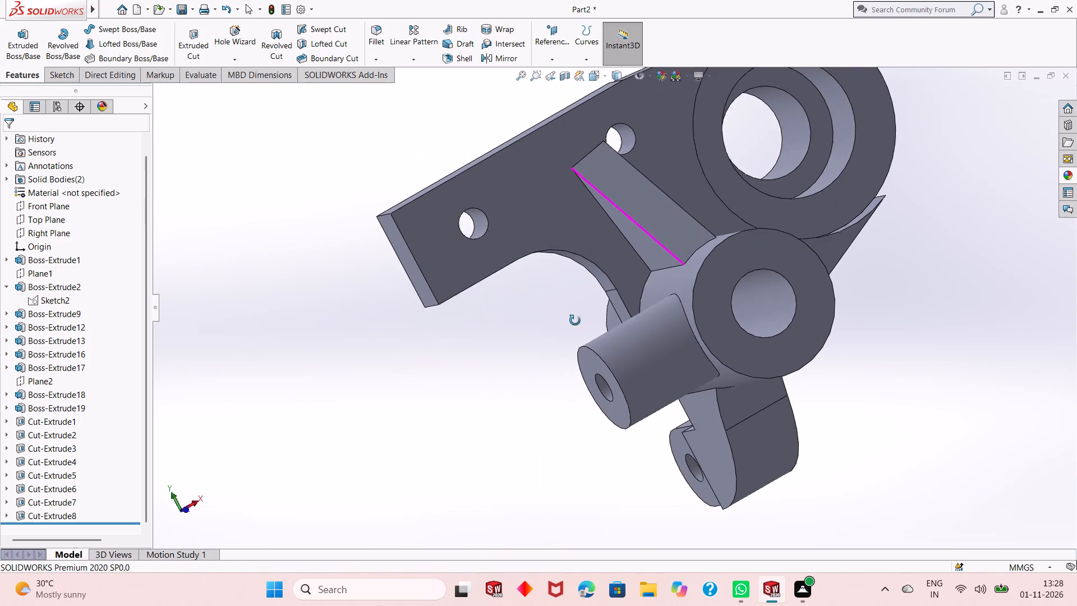
middle_click_drag(575, 320, 573, 324)
scroll(573, 324, "up", 1)
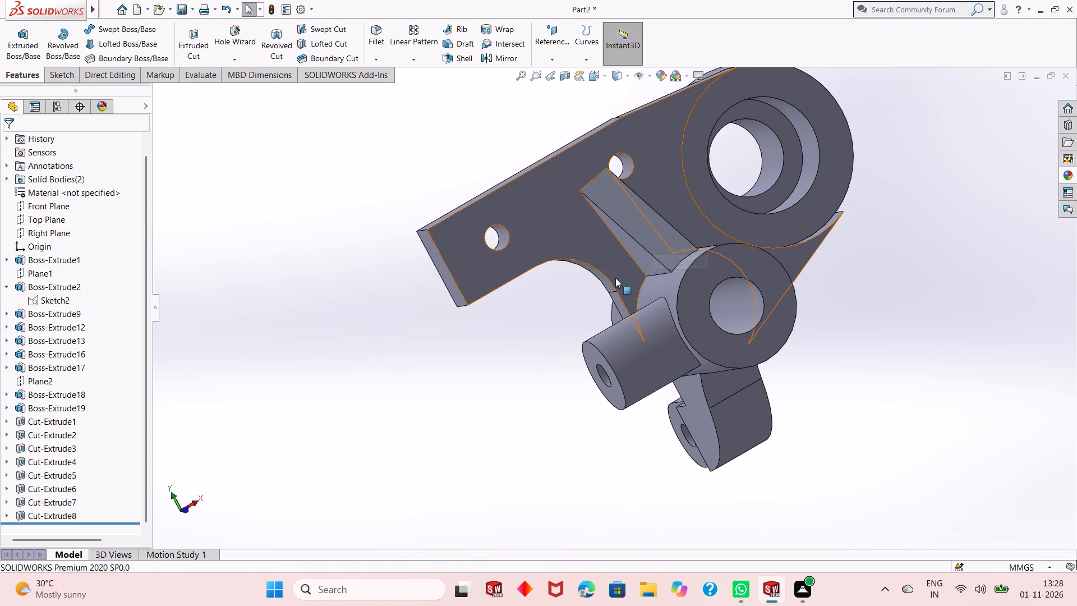
middle_click_drag(578, 247, 583, 247)
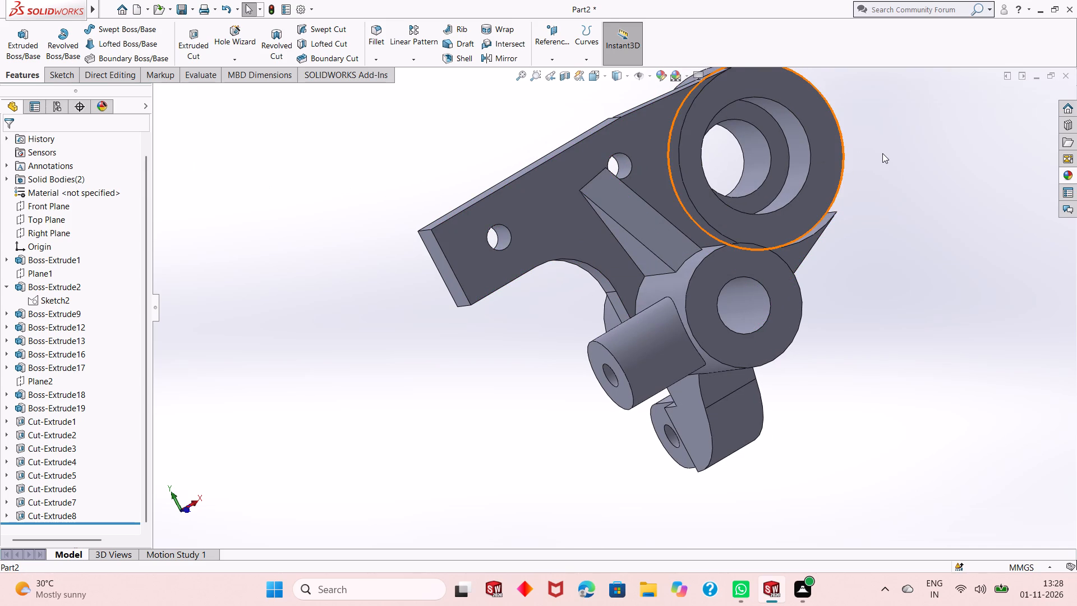
scroll(587, 279, "up", 2)
middle_click_drag(471, 279, 525, 220)
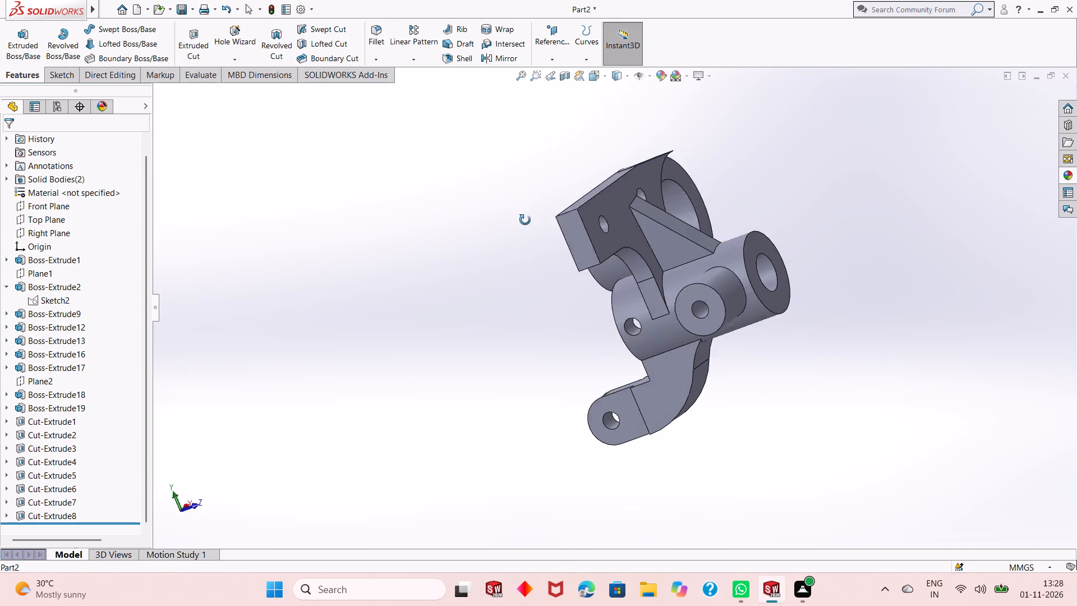
middle_click_drag(525, 220, 399, 218)
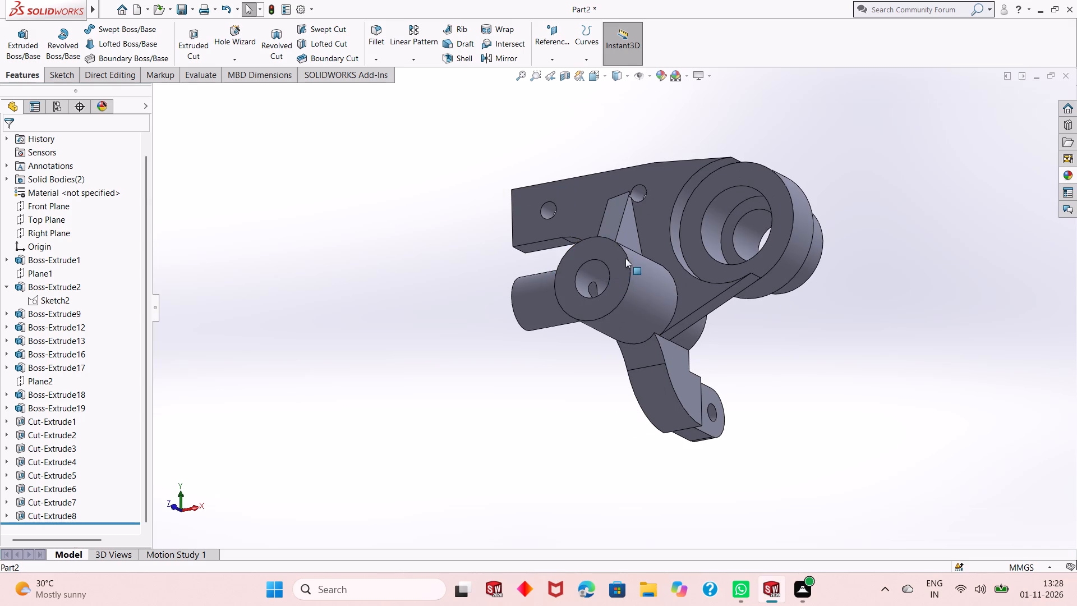
Sketch a circle about 106 mm in diameter on the lower cylinder's end face, centred on the upper cylinder's bore.
left_click(625, 258)
left_click(672, 228)
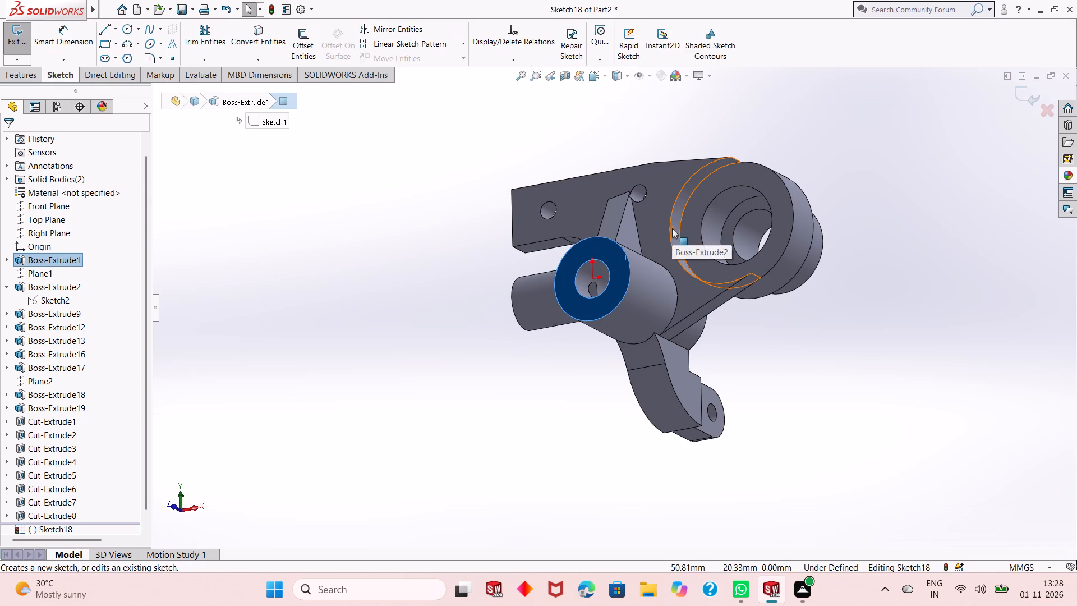
key("ctrl+8")
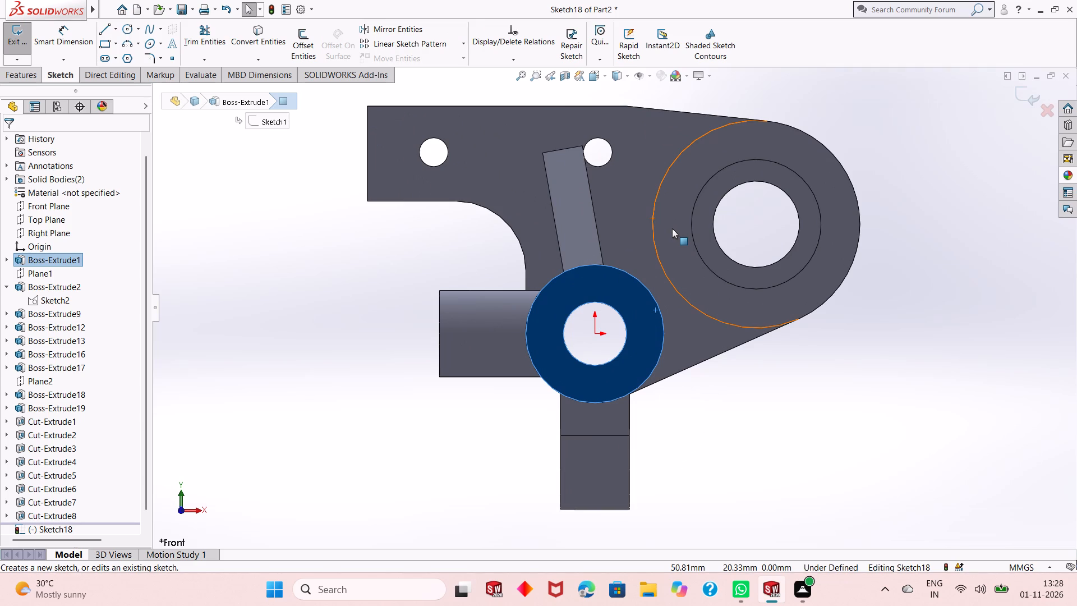
key("Escape")
left_click(125, 27)
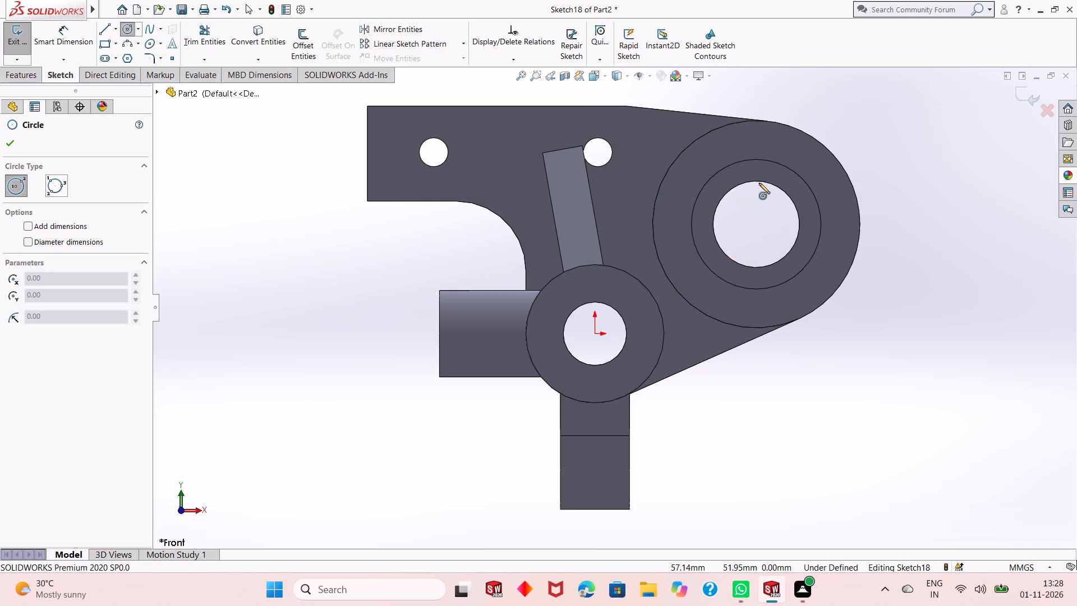
left_click(756, 223)
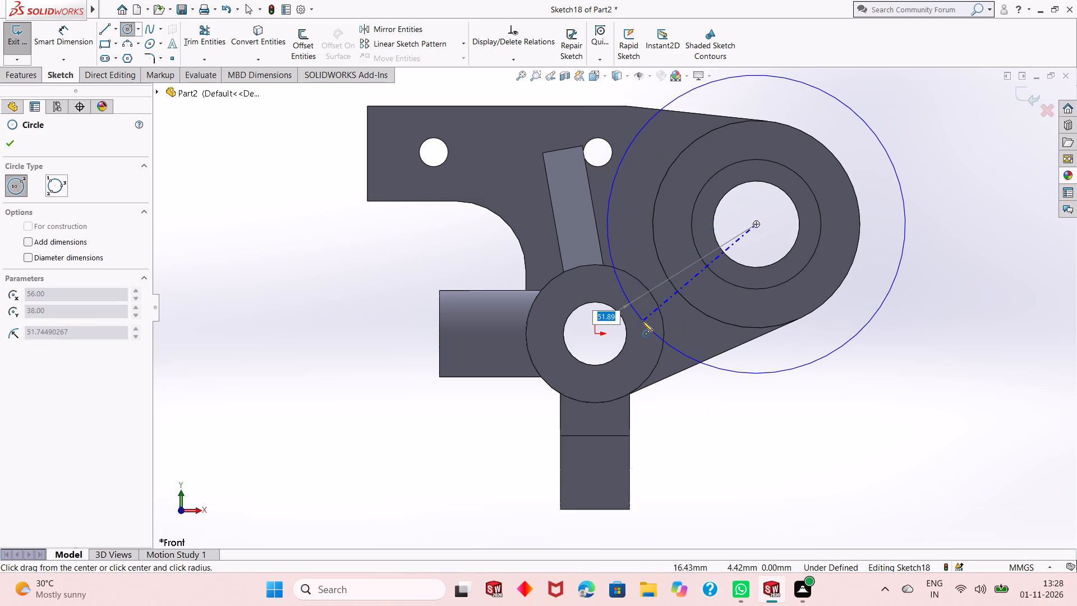
left_click(642, 325)
key("Escape")
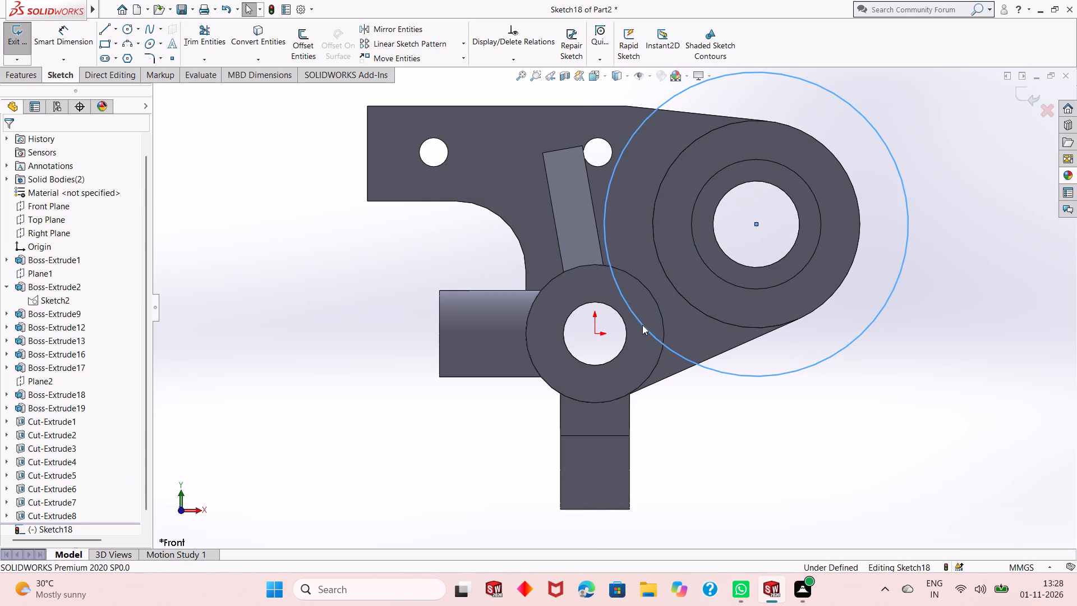
Dimension the new circle around the upper cylinder's bore with a diameter of 80 mm.
left_click(62, 38)
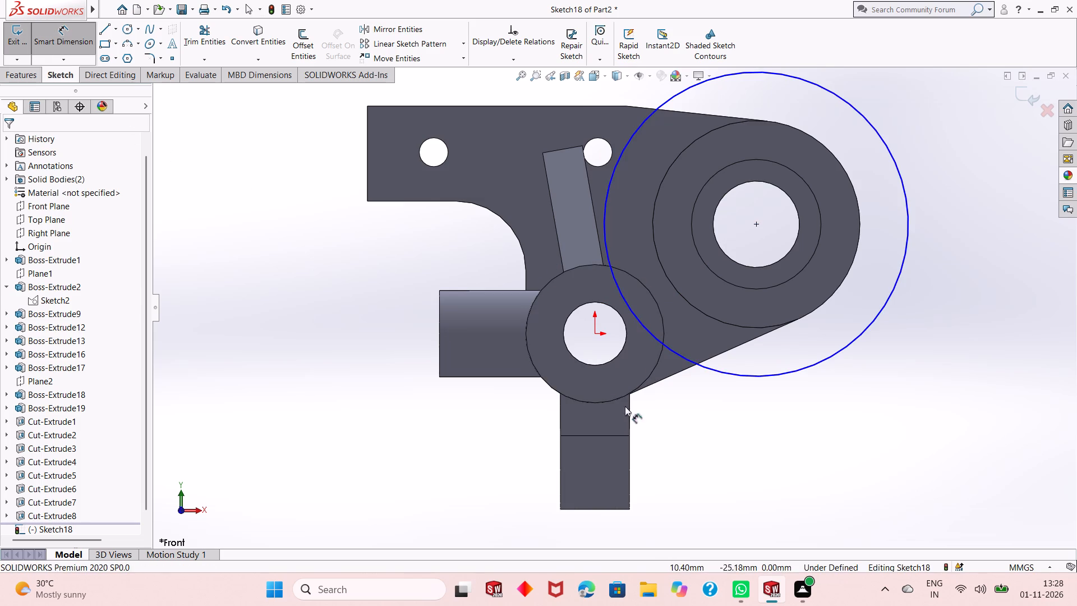
left_click(740, 375)
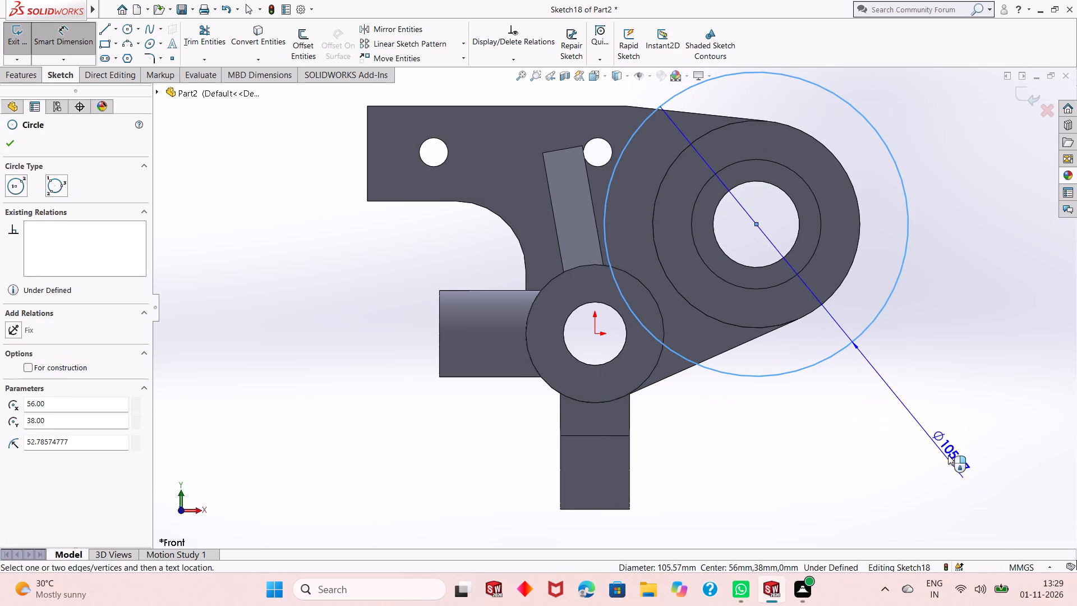
left_click(948, 455)
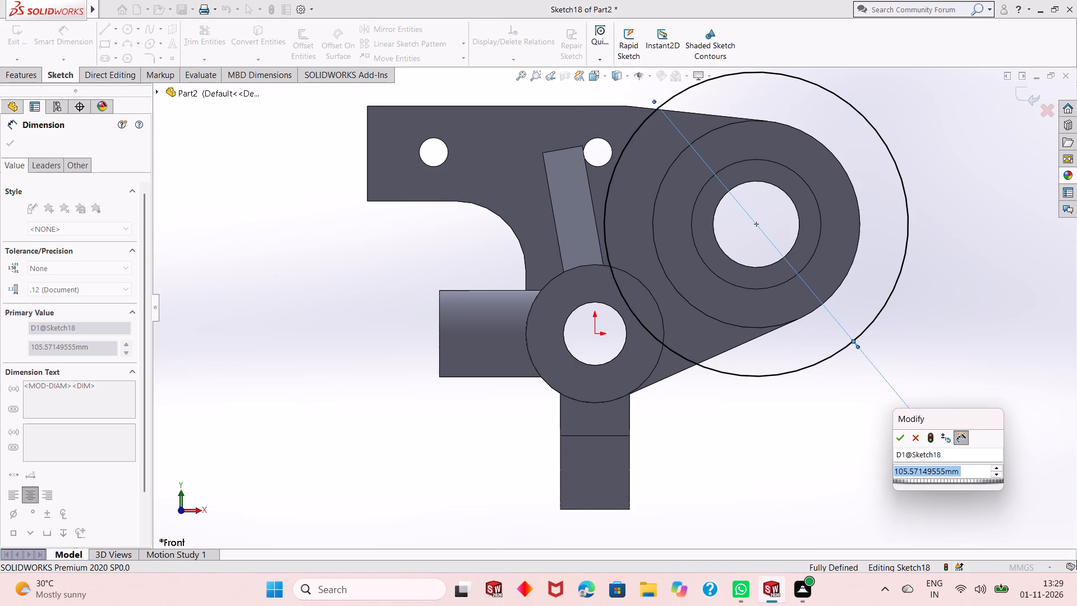
type("80")
key("Return")
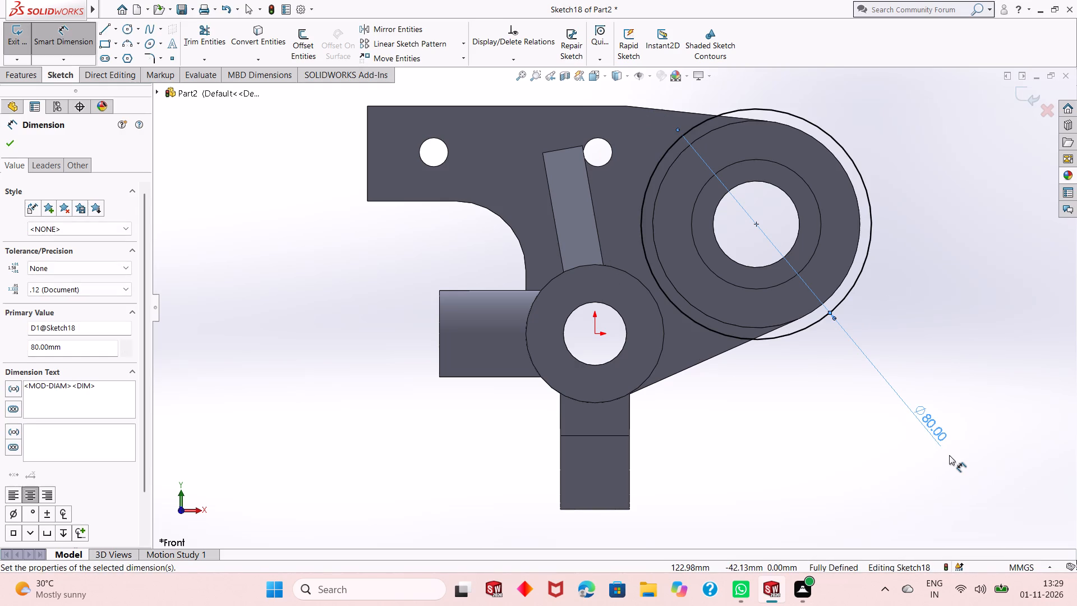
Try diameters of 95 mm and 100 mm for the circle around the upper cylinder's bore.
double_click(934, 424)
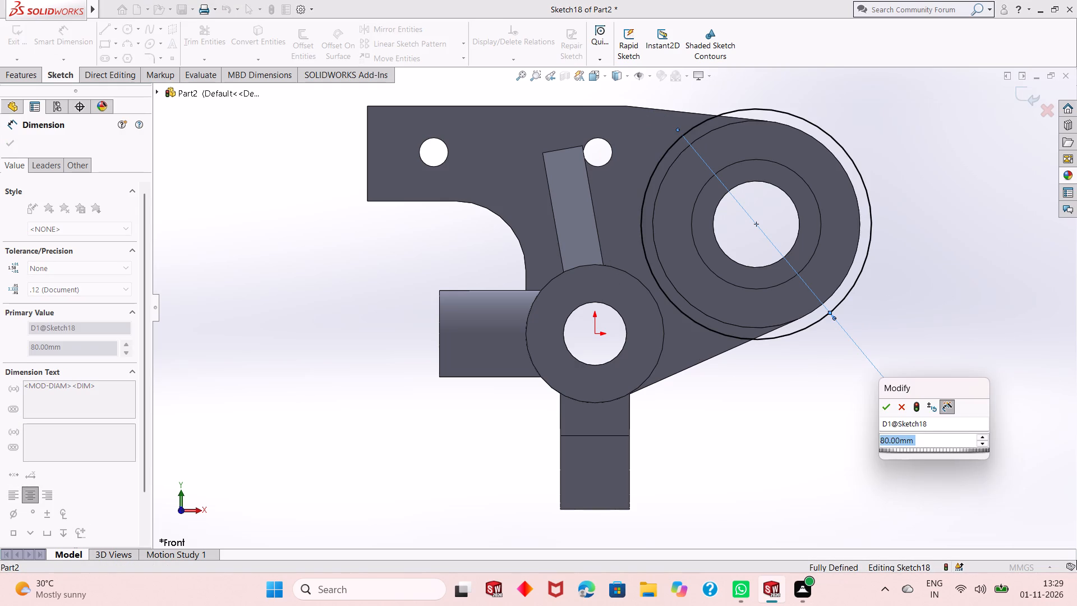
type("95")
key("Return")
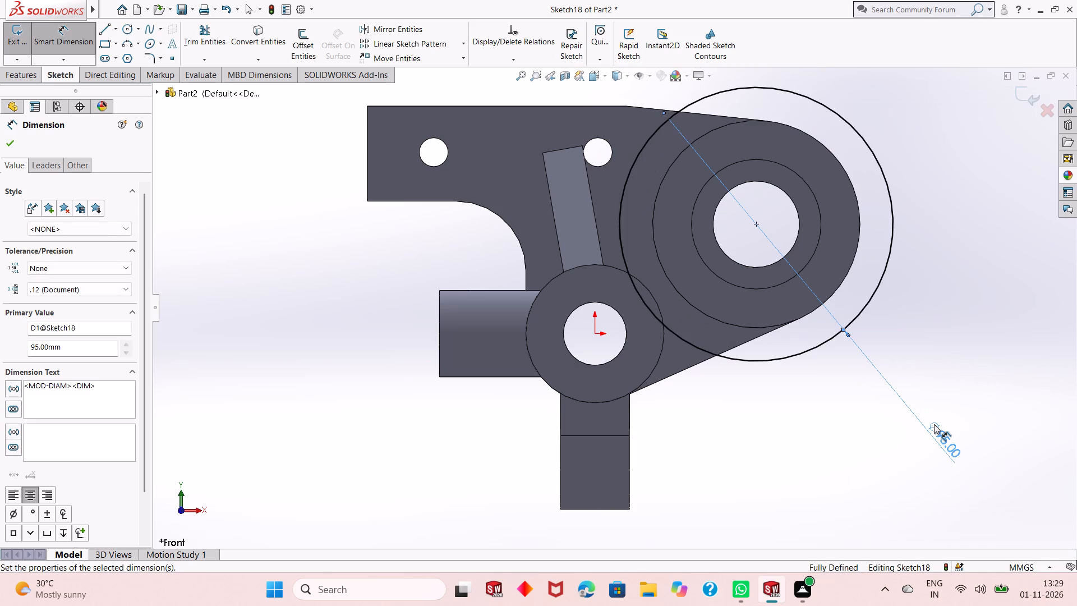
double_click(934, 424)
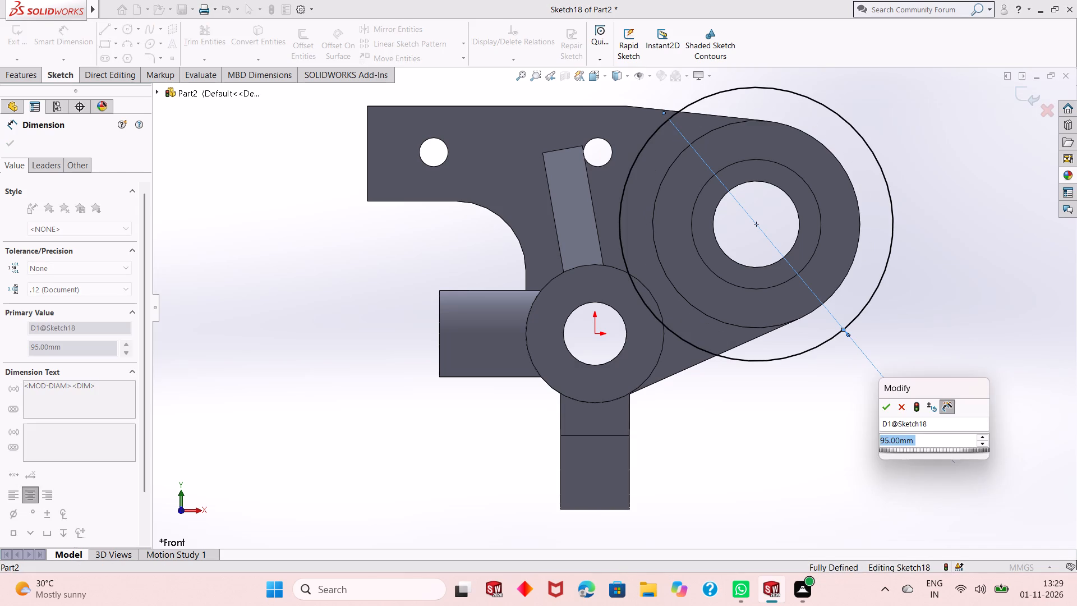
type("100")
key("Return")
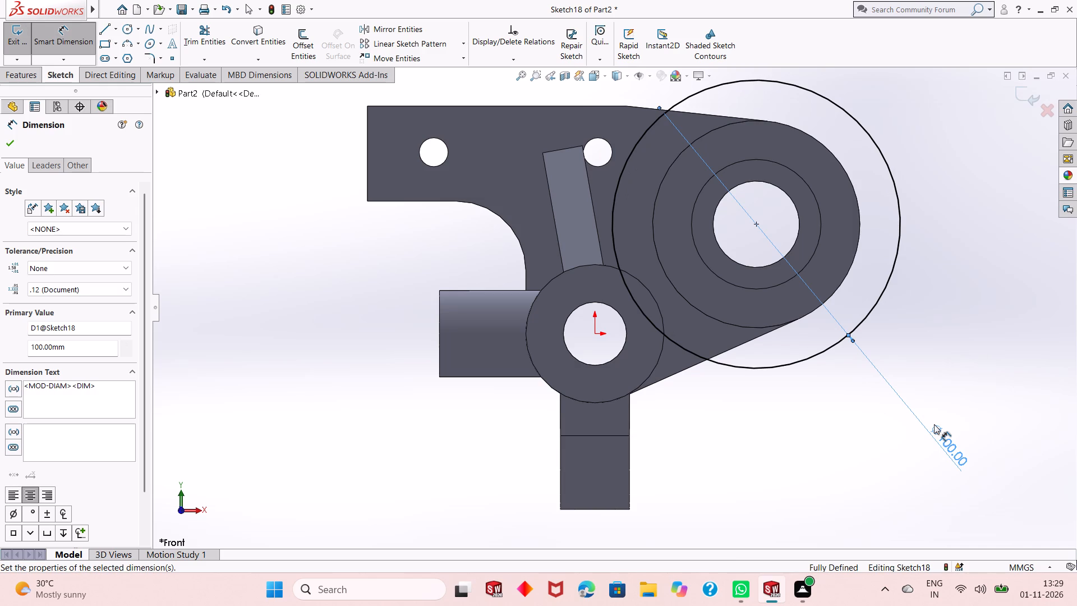
Set the diameter of the circle around the upper cylinder's bore to 102 mm and finish dimensioning.
double_click(951, 447)
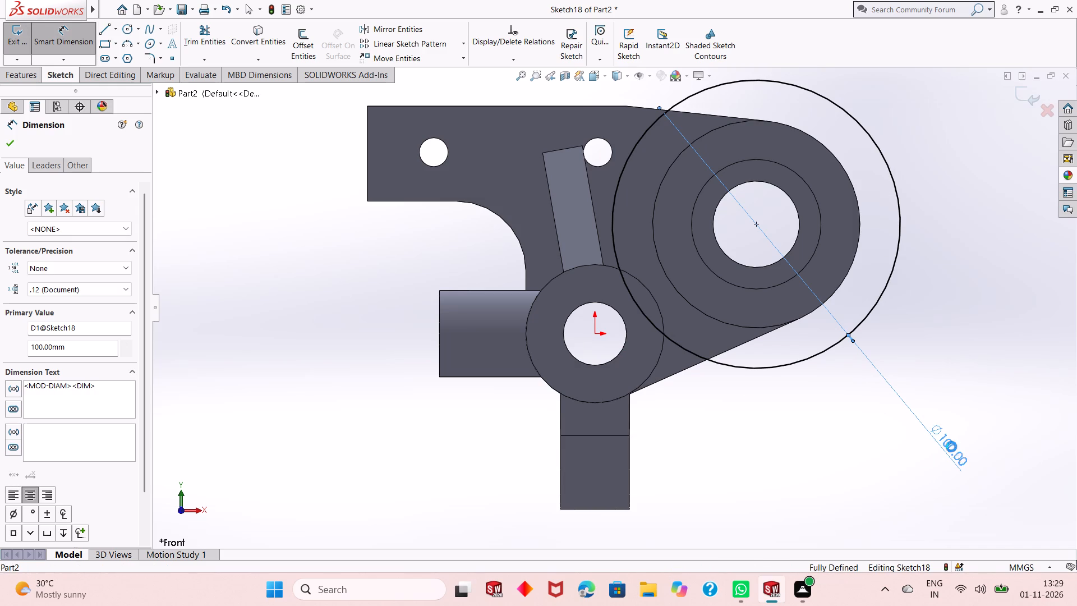
type("10")
key("2")
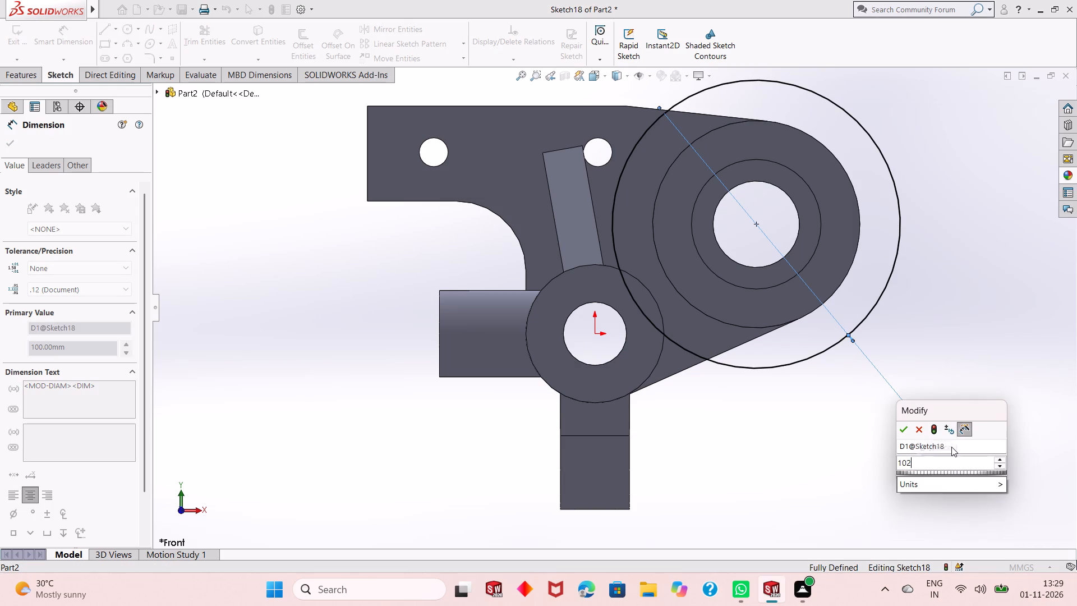
key("Return")
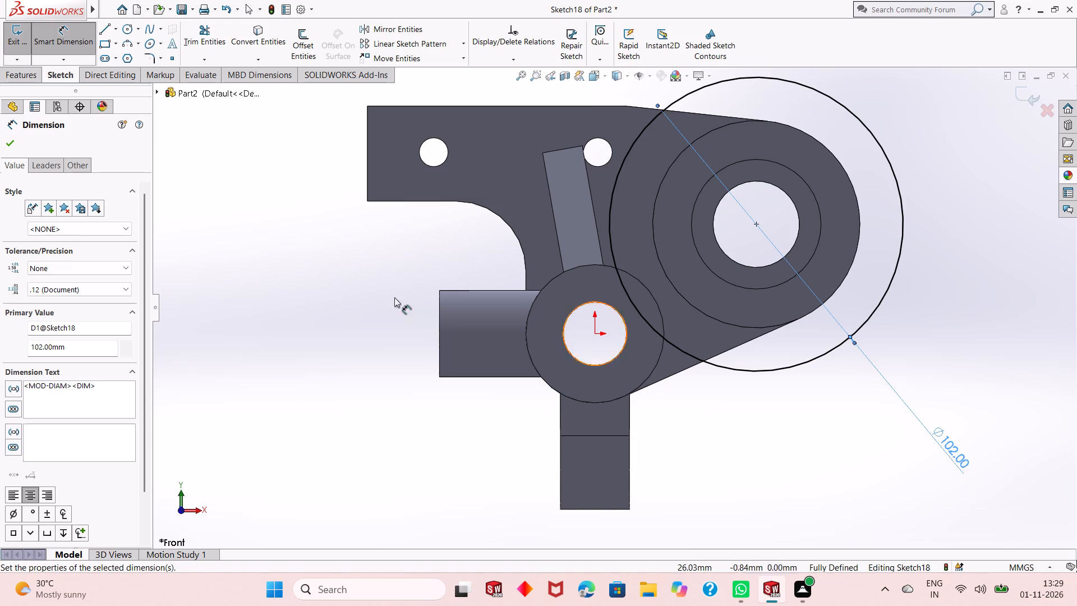
left_click(13, 143)
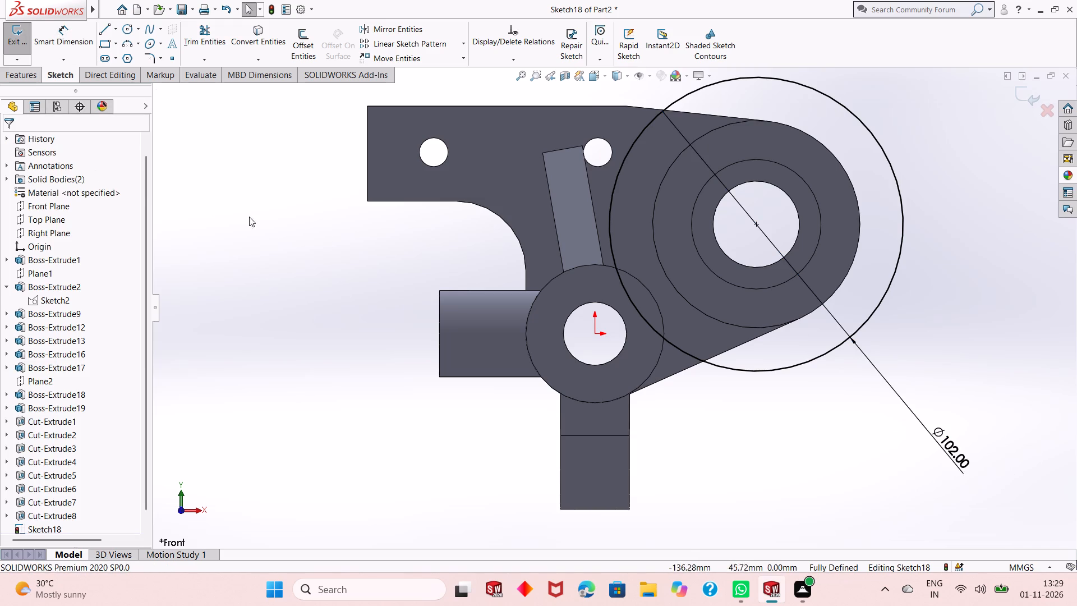
Sketch a circle about 48 mm in diameter at the origin, following the lower cylinder's outer edge.
left_click(131, 29)
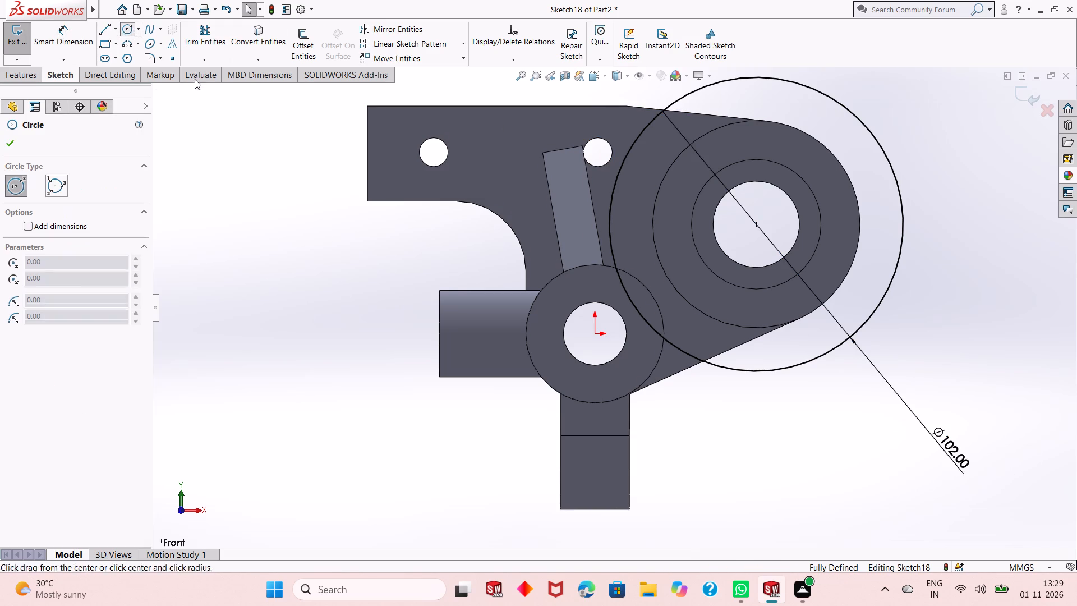
left_click(597, 332)
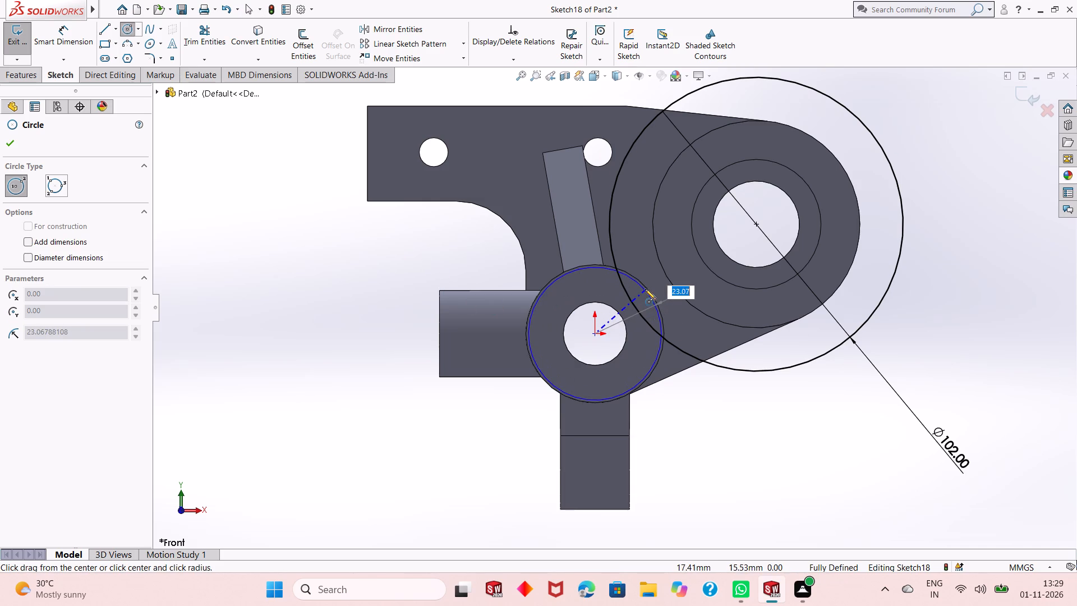
left_click(648, 288)
right_click(328, 222)
left_click(347, 231)
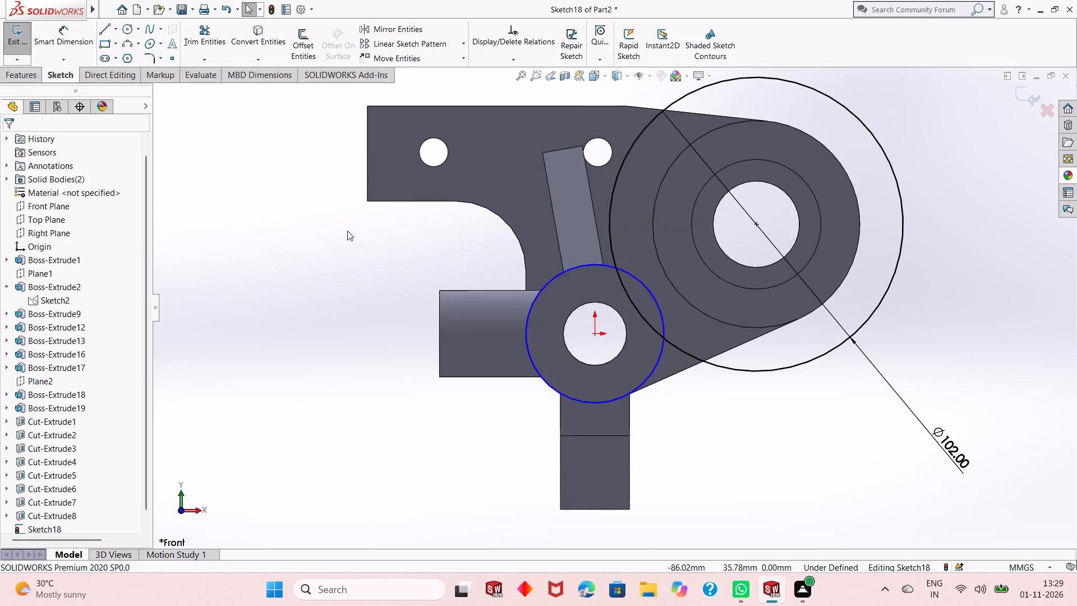
Dimension the circle on the lower cylinder's outer edge with a diameter of 48 mm.
left_click(81, 39)
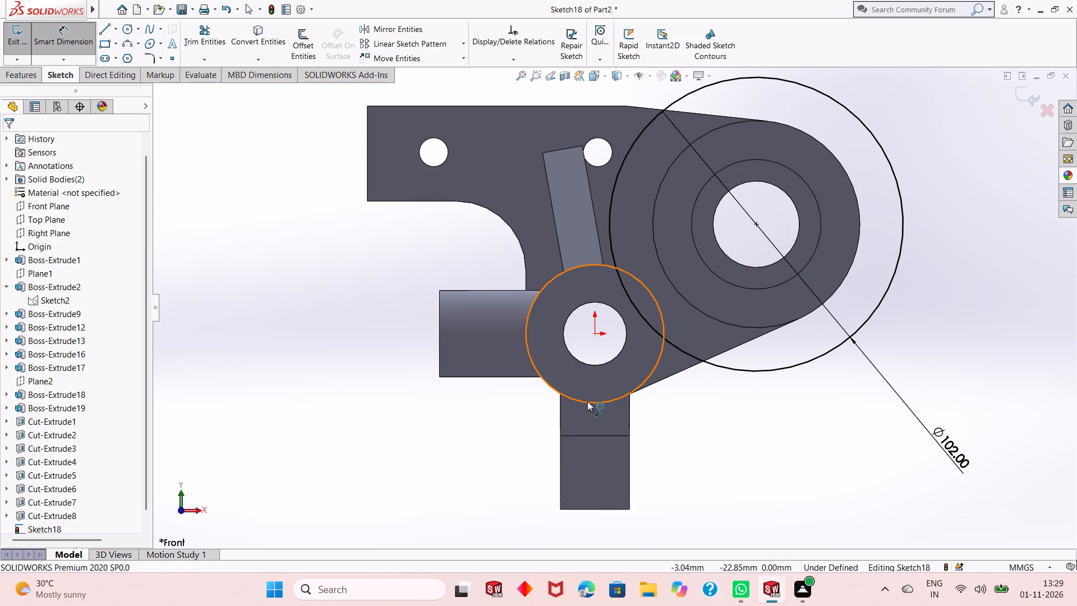
left_click(587, 402)
left_click(732, 476)
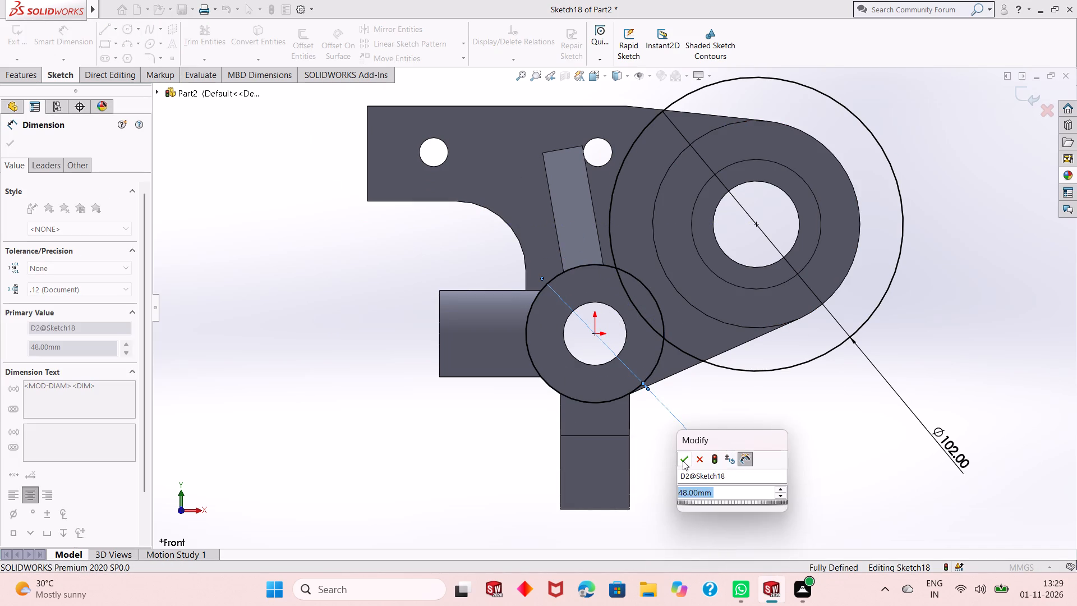
left_click(683, 461)
right_click(866, 338)
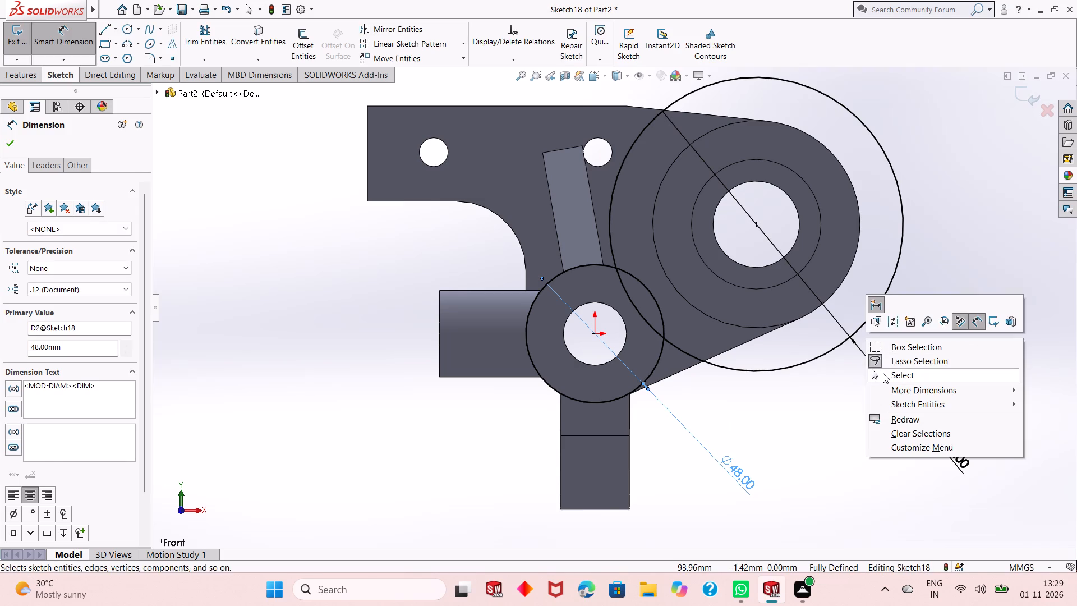
left_click(883, 374)
Trim the outer arcs of both circles, leaving only the closed lens-shaped overlap on the lower cylinder's end face.
left_click(190, 30)
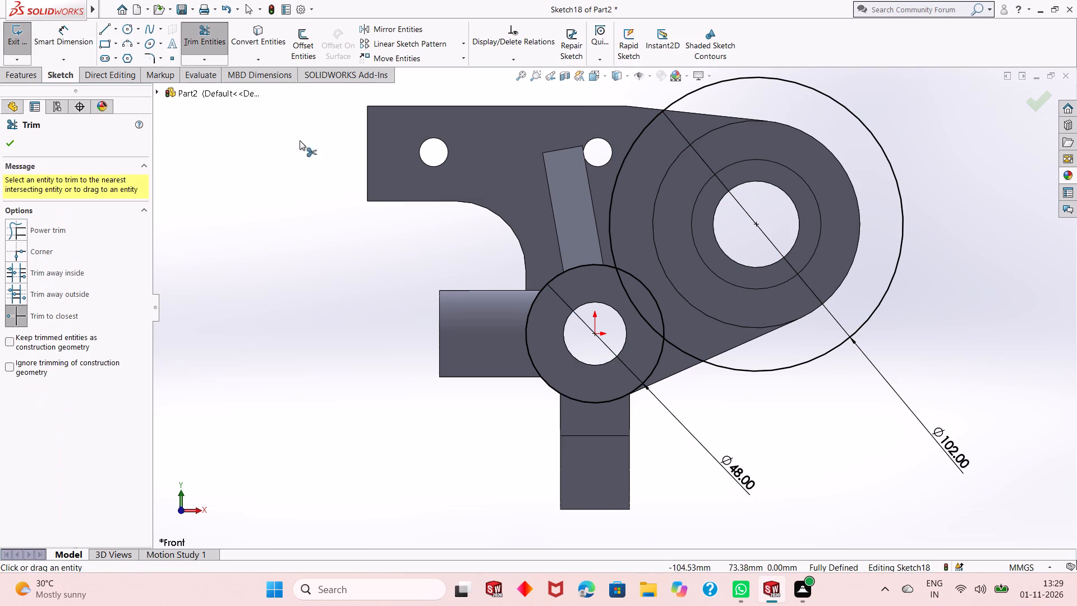
left_click(546, 385)
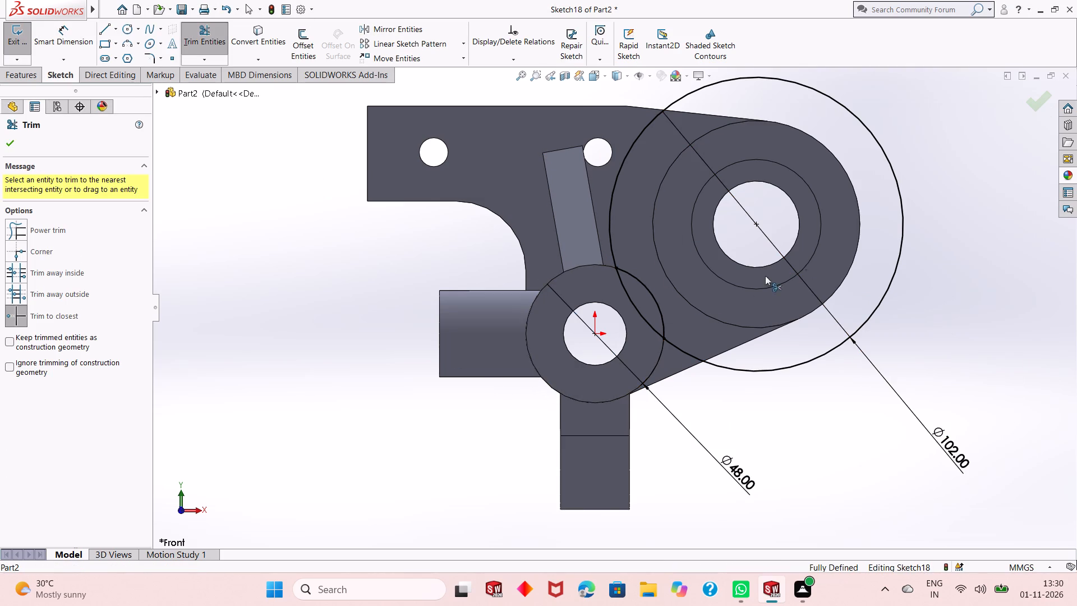
left_click(900, 218)
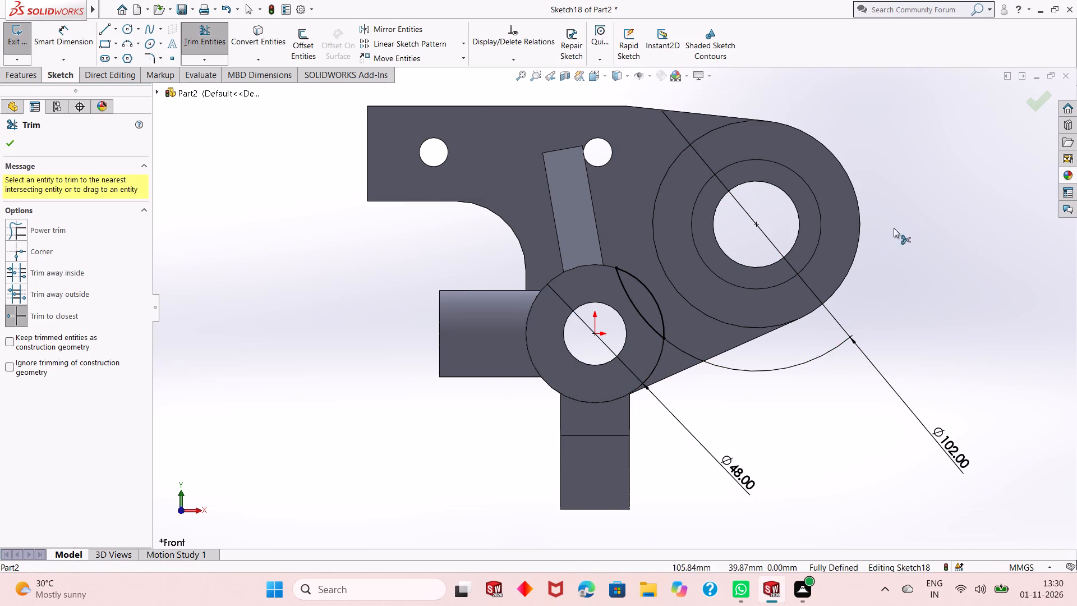
right_click(926, 259)
left_click(942, 302)
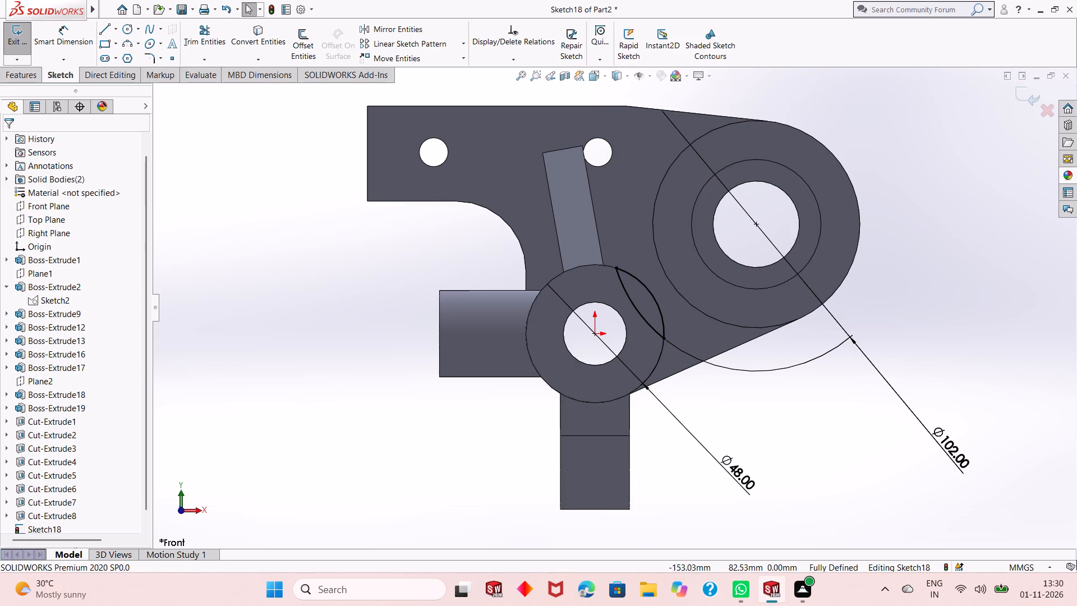
Cut-extrude the lens-shaped profile along the lower cylinder to a blind depth of 53 mm.
left_click(21, 73)
left_click(196, 50)
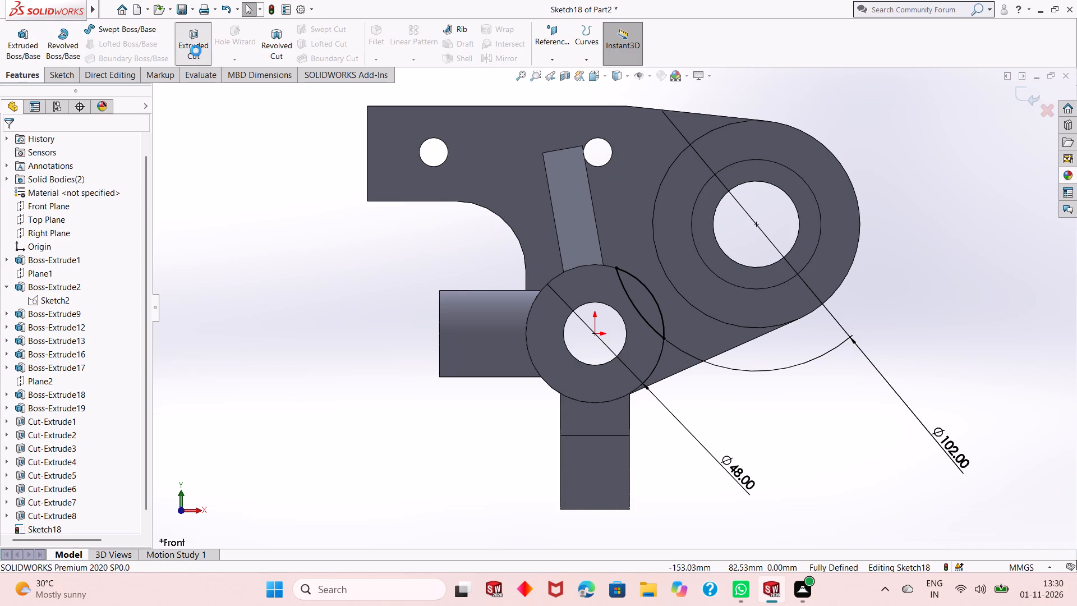
middle_click_drag(772, 293, 703, 332)
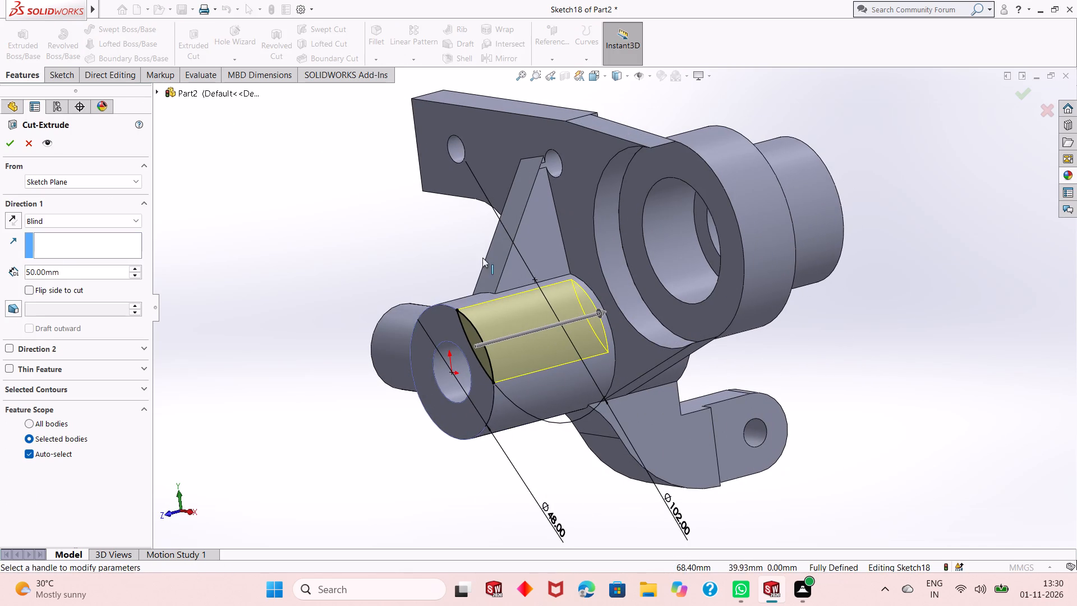
double_click(94, 270)
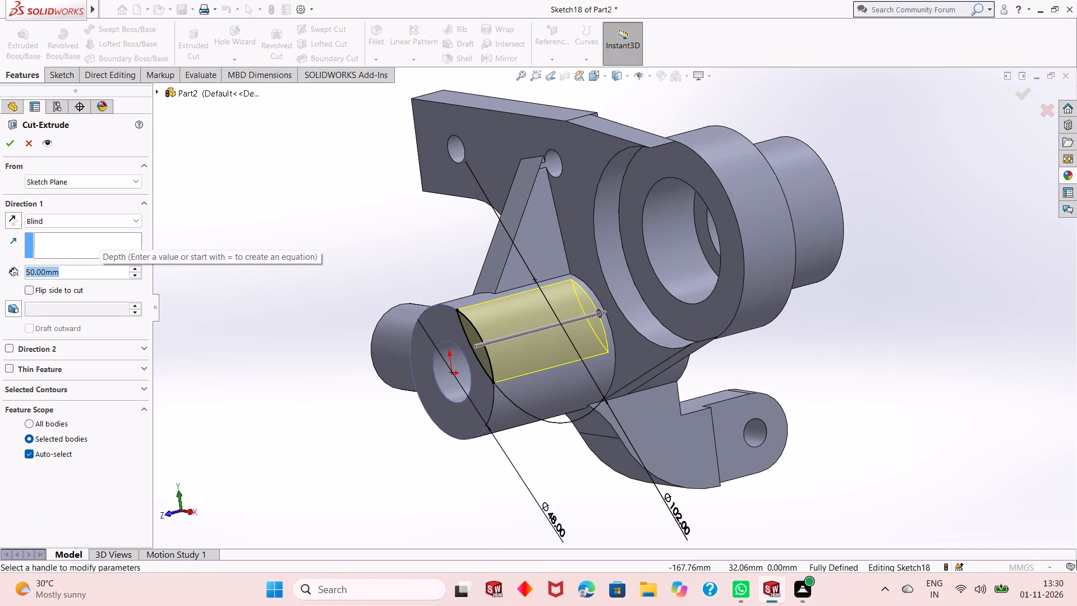
type("52")
key("Return")
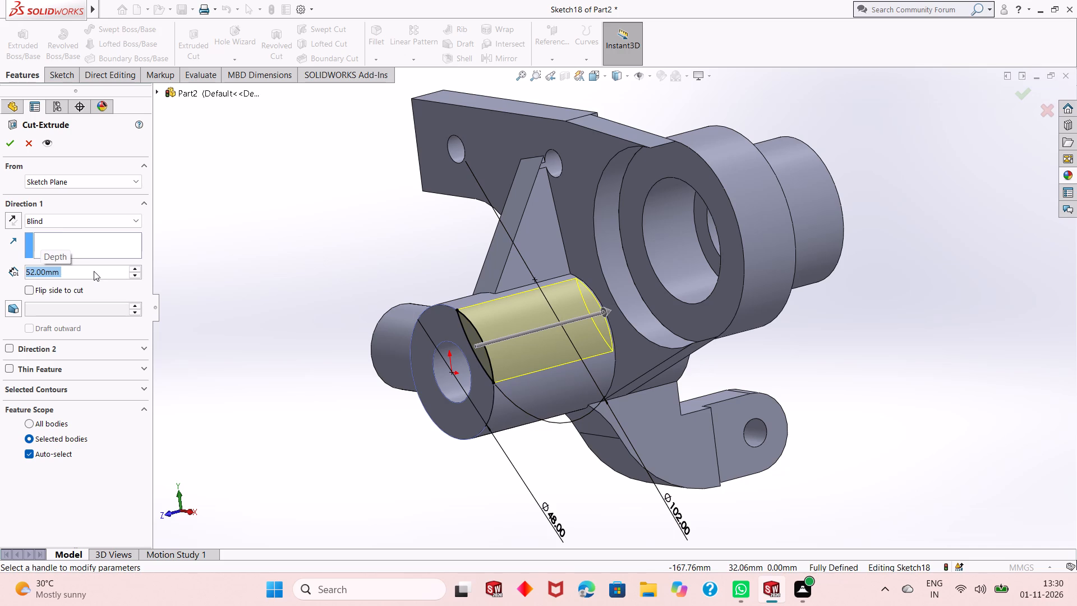
type("53")
key("Return")
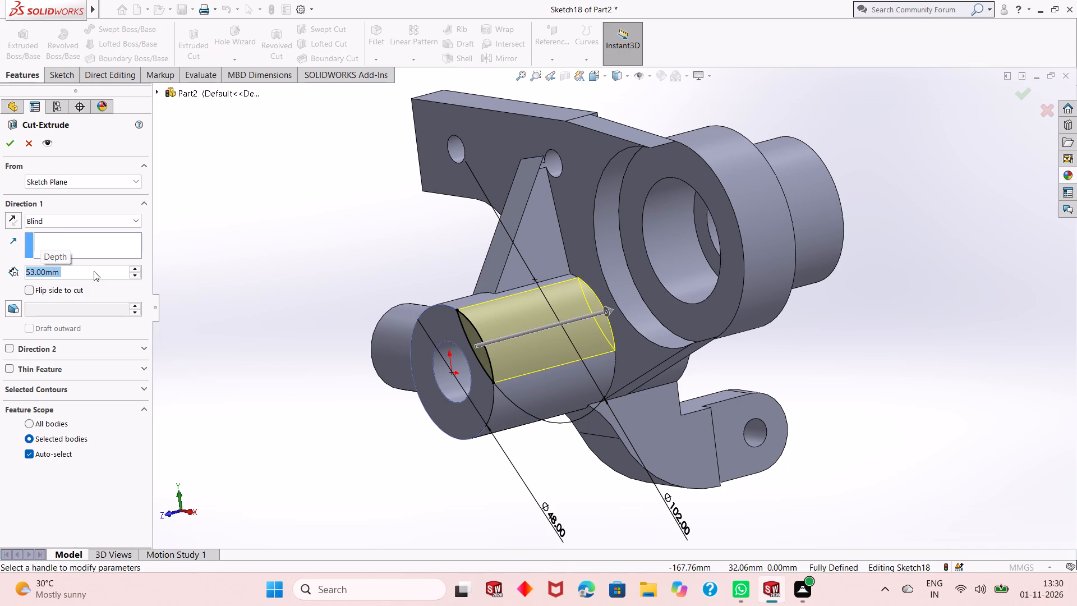
middle_click_drag(599, 310, 555, 371)
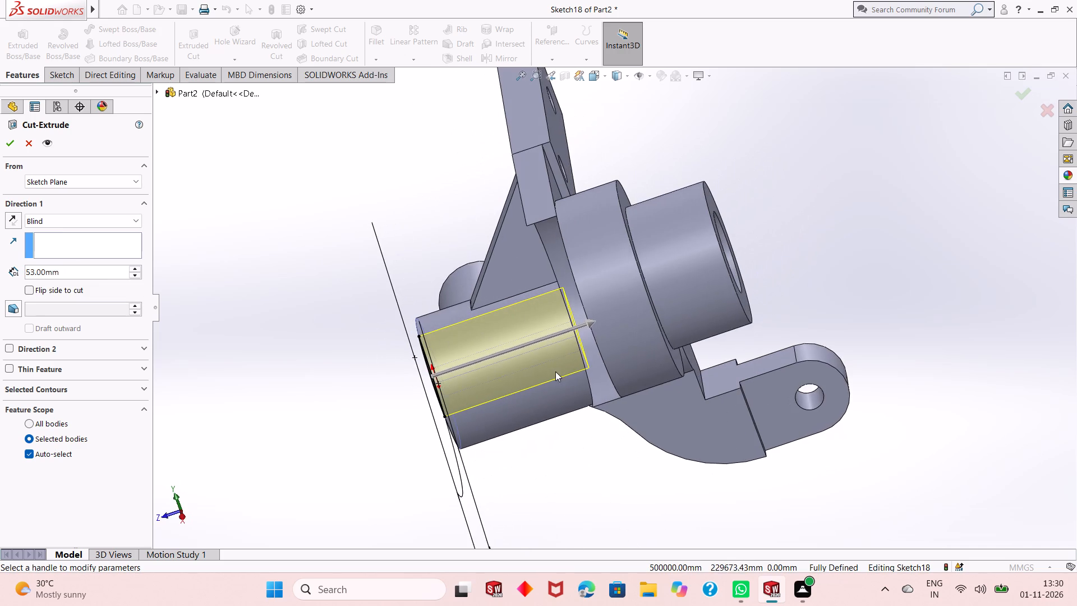
middle_click_drag(549, 328, 556, 301)
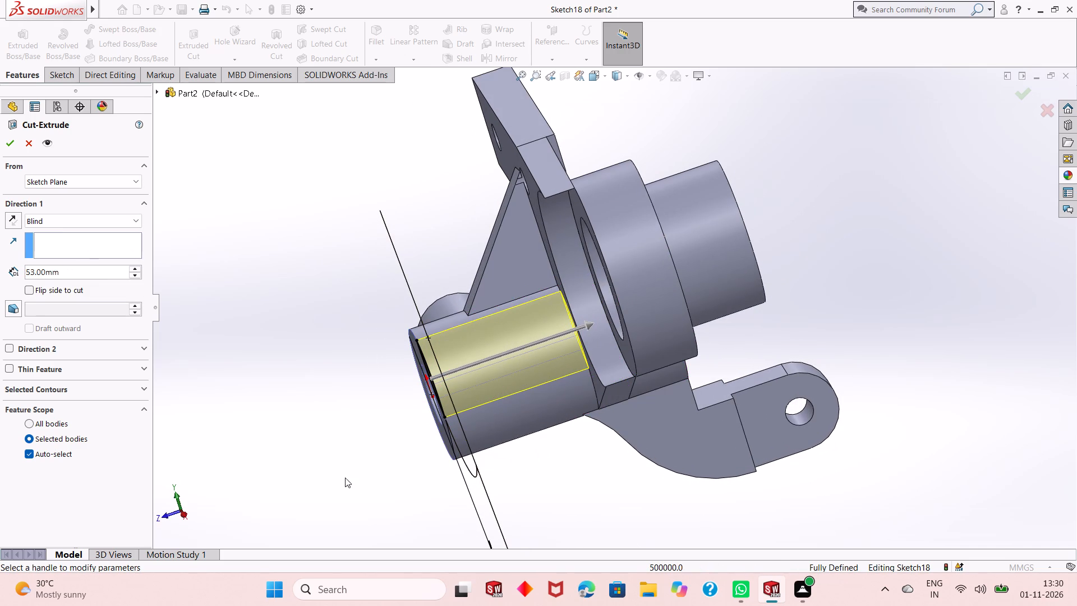
middle_click_drag(368, 485, 353, 374)
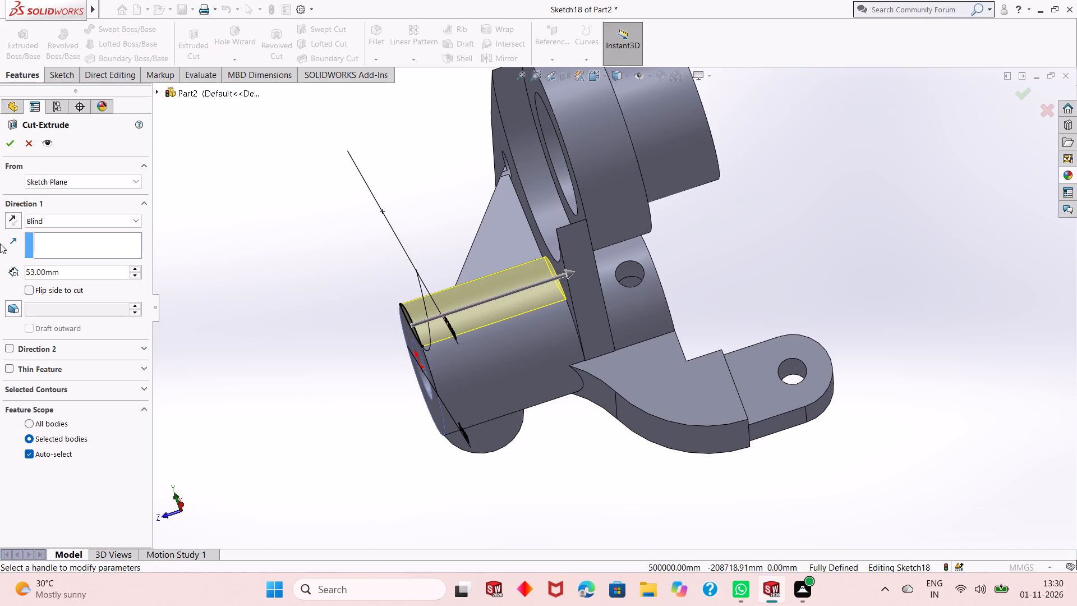
left_click(8, 144)
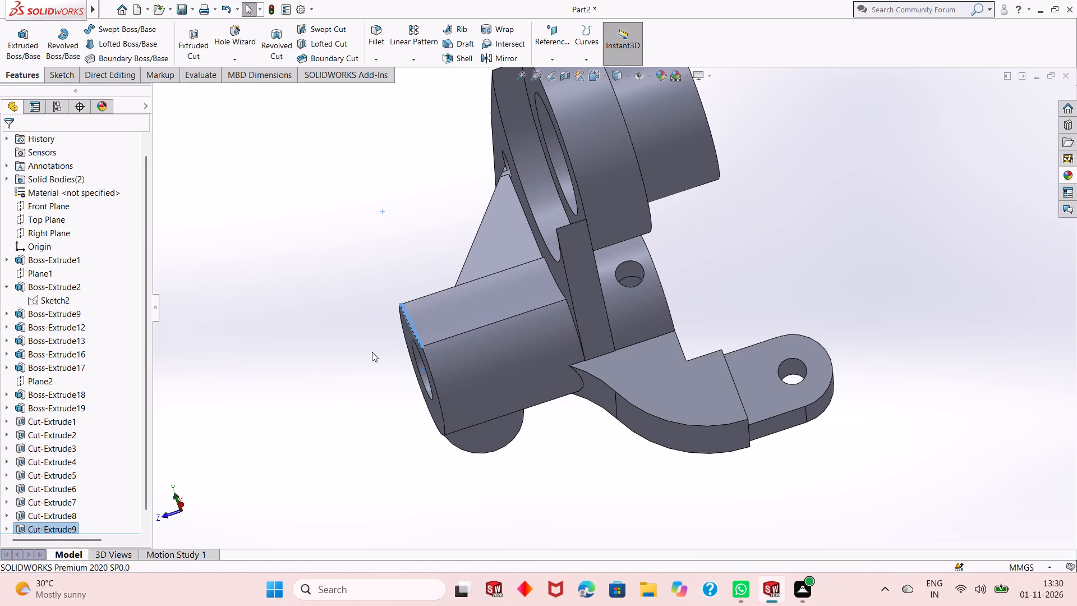
left_click(369, 351)
Examine the new cut on the lower cylinder and the rest of the bracket from several sides.
scroll(458, 374, "up", 3)
middle_click_drag(509, 355, 645, 365)
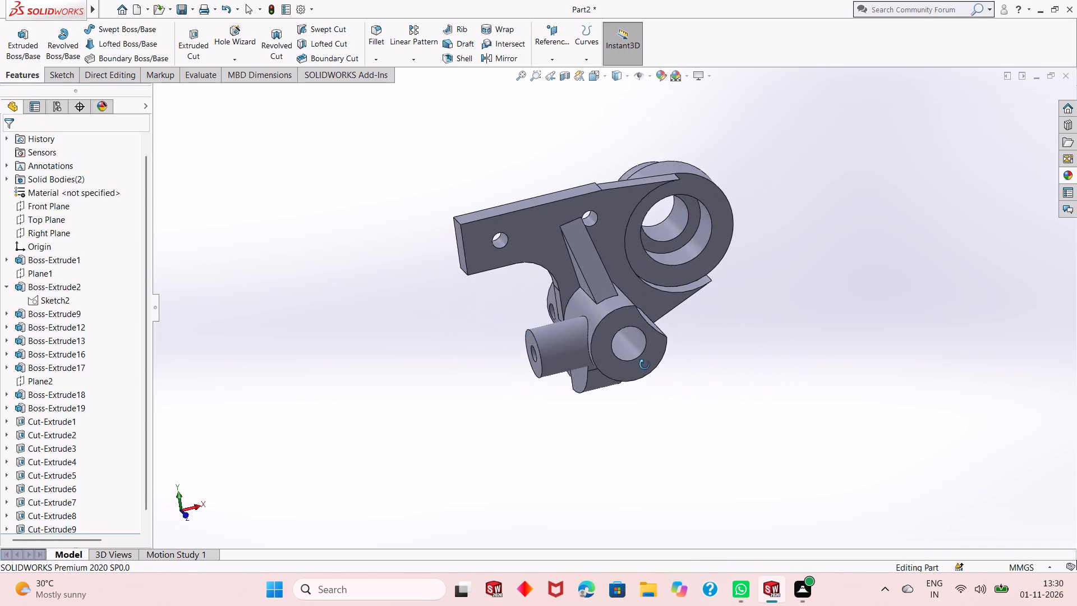
middle_click_drag(645, 365, 670, 316)
scroll(673, 375, "up", 1)
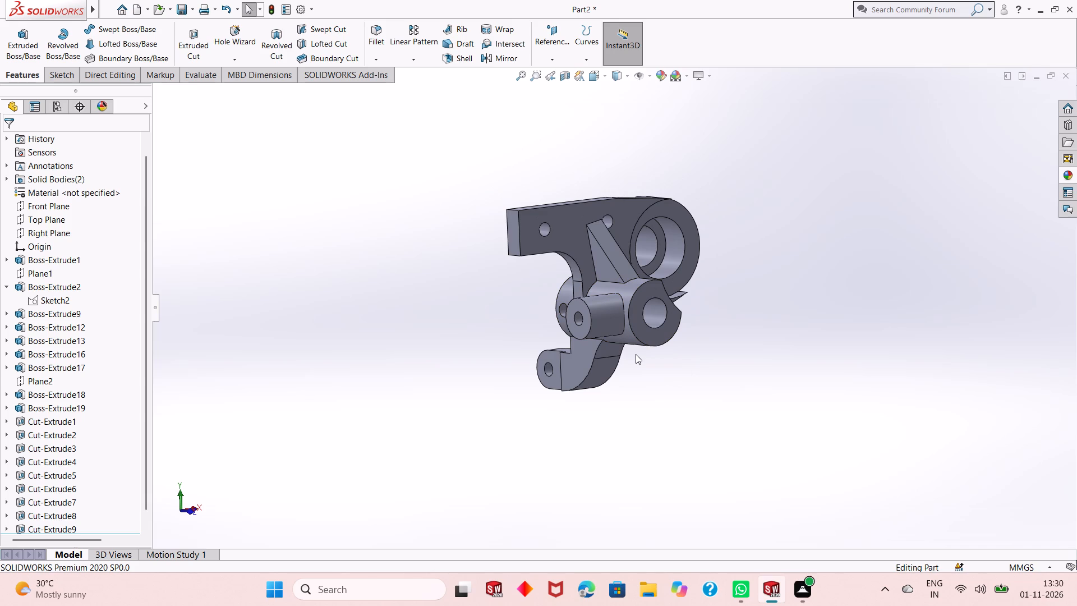
middle_click_drag(658, 423, 696, 473)
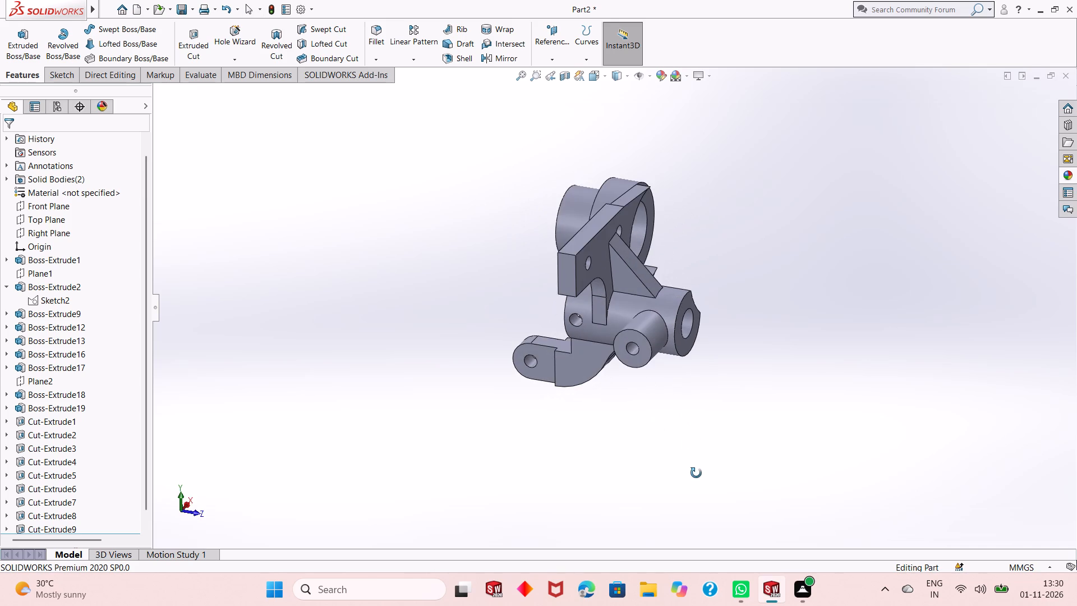
middle_click_drag(696, 473, 675, 443)
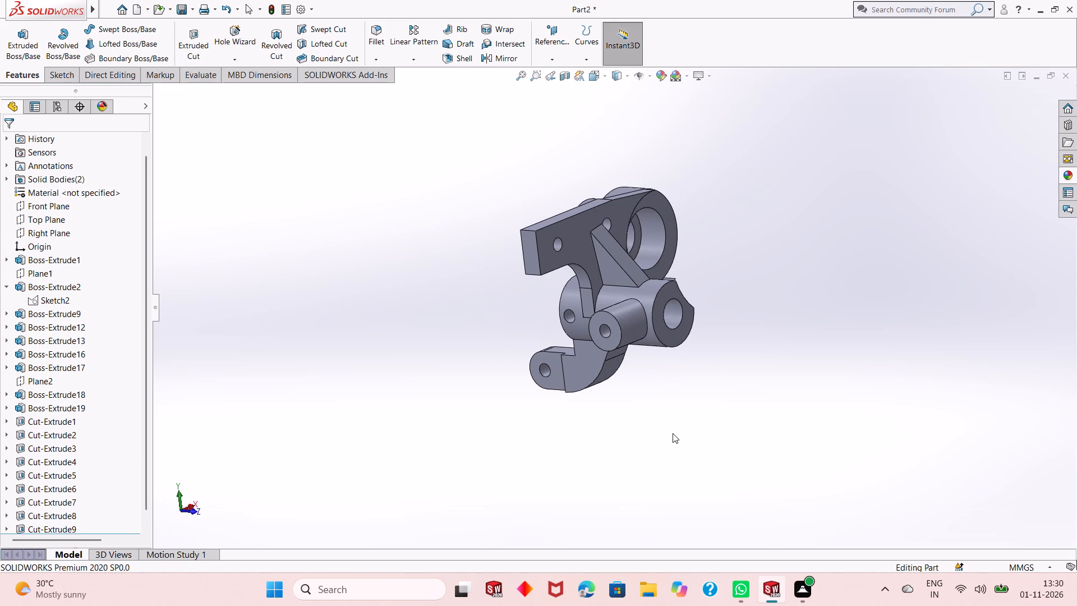
middle_click_drag(673, 433, 770, 385)
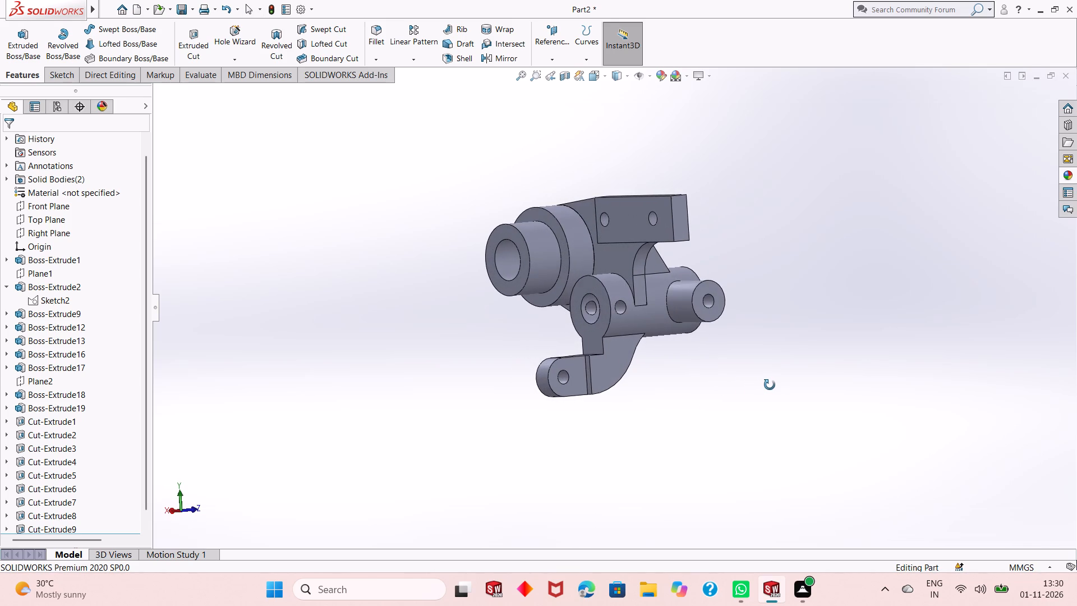
middle_click_drag(770, 385, 772, 401)
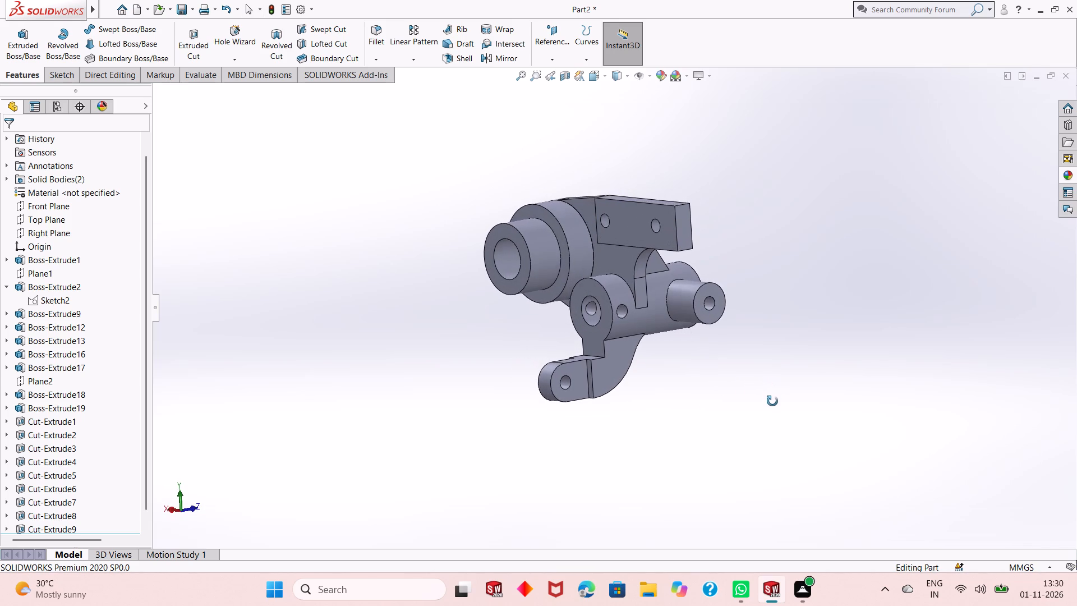
middle_click_drag(772, 401, 773, 410)
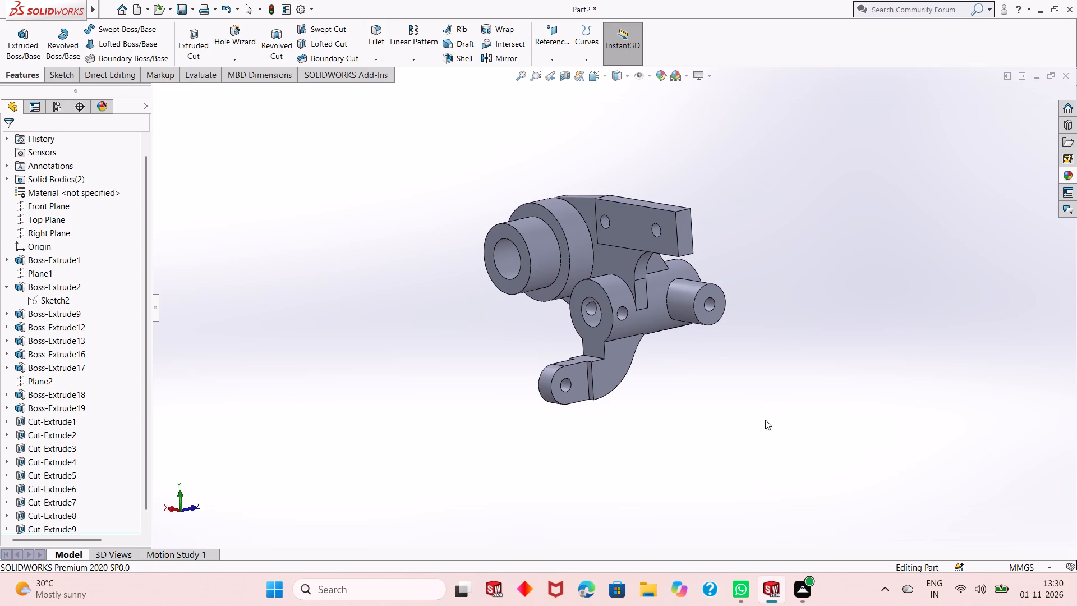
middle_click_drag(753, 413, 682, 443)
middle_click_drag(675, 446, 722, 427)
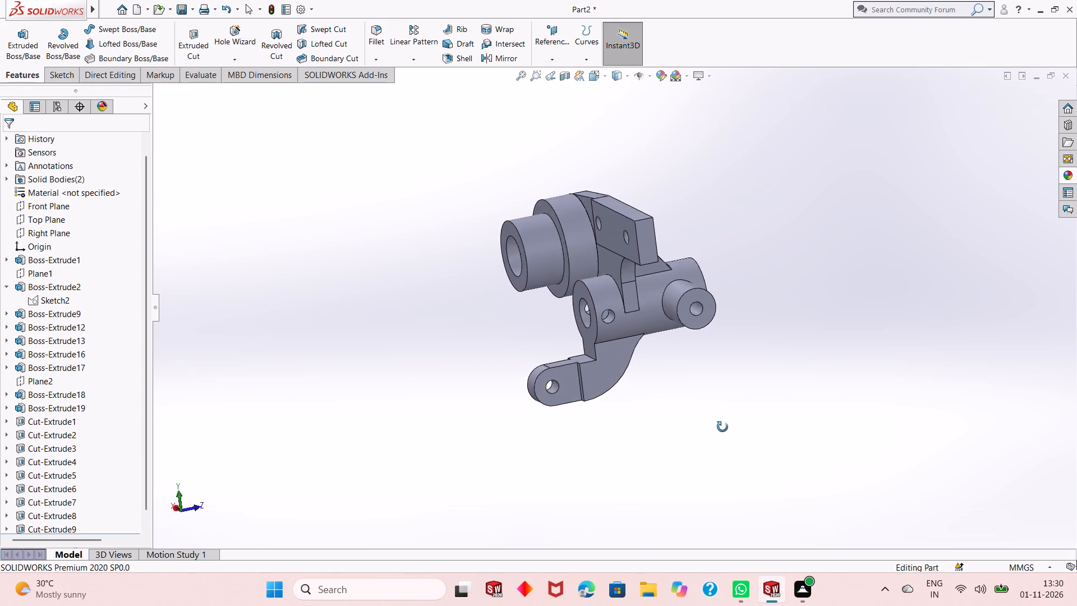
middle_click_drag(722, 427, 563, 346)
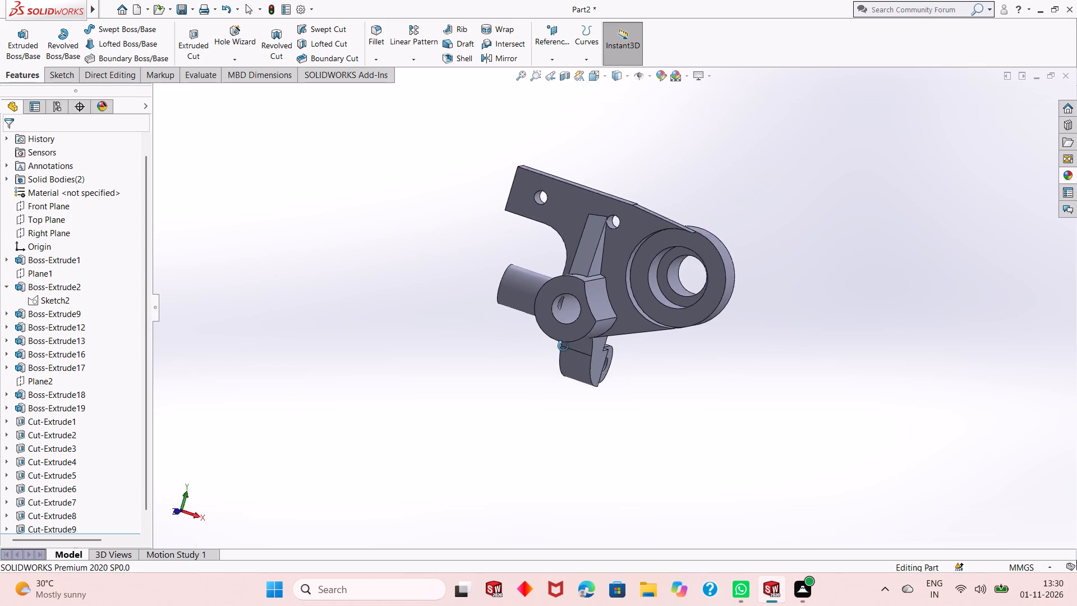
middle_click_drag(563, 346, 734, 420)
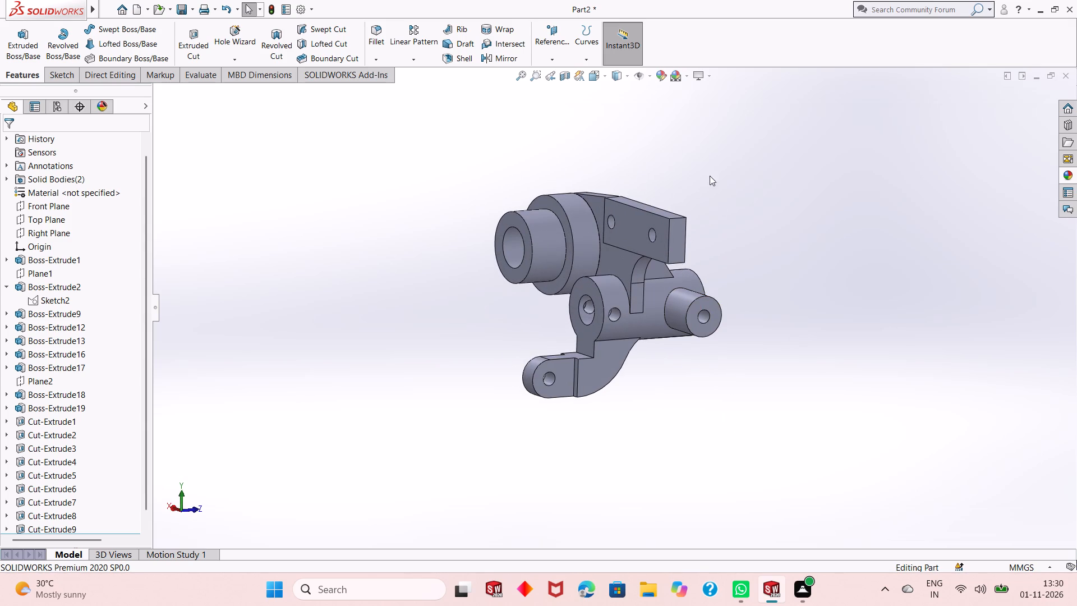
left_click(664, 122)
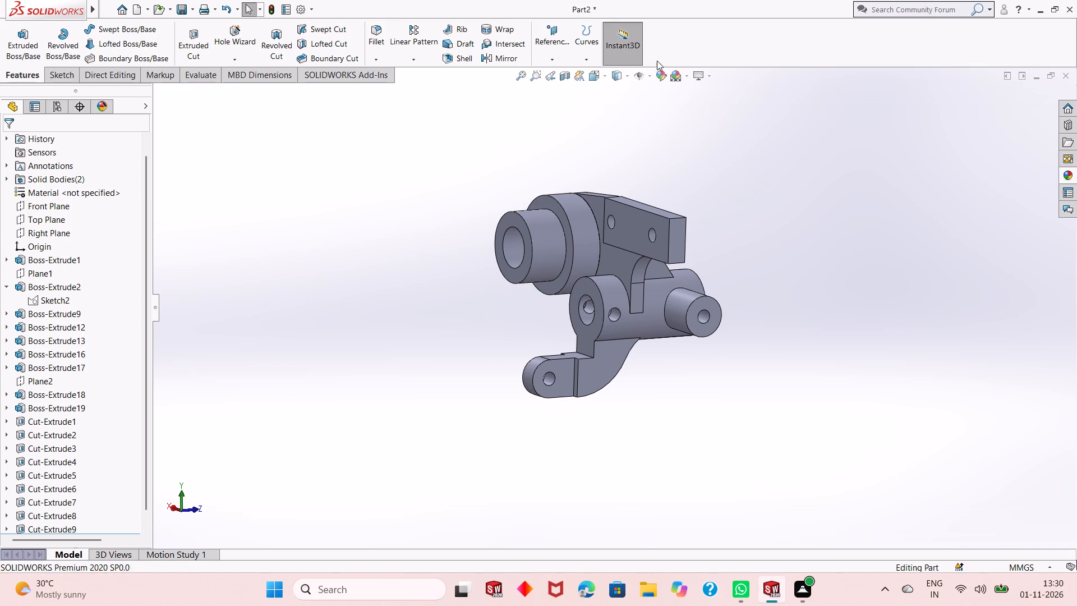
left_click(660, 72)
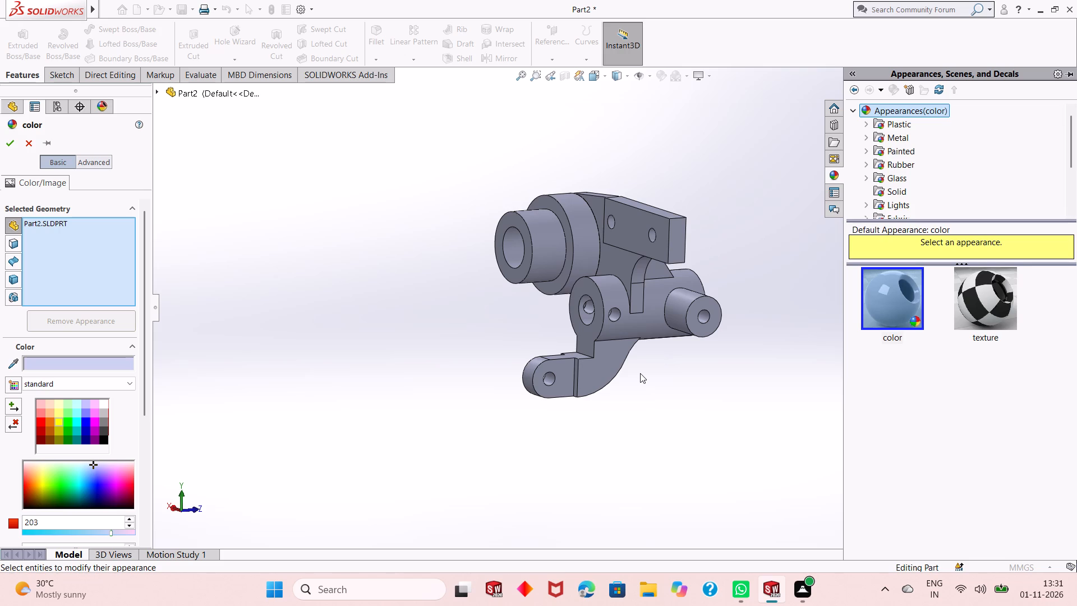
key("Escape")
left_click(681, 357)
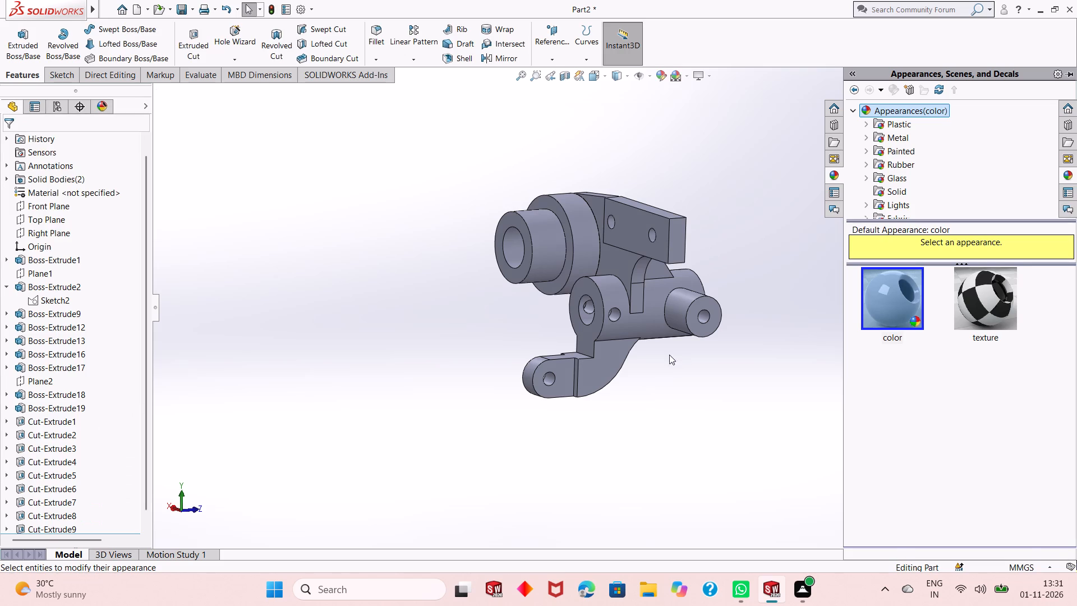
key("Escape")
Create a reference plane offset 56 mm from the Right Plane, running through the upper cylinder's bore.
middle_click_drag(358, 235, 436, 239)
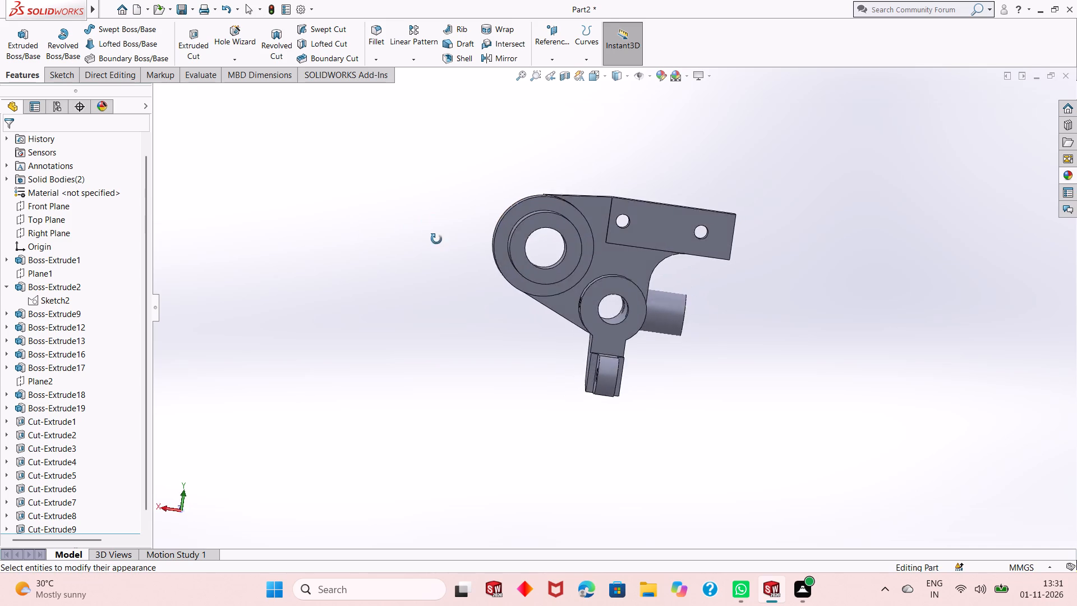
middle_click_drag(436, 239, 419, 282)
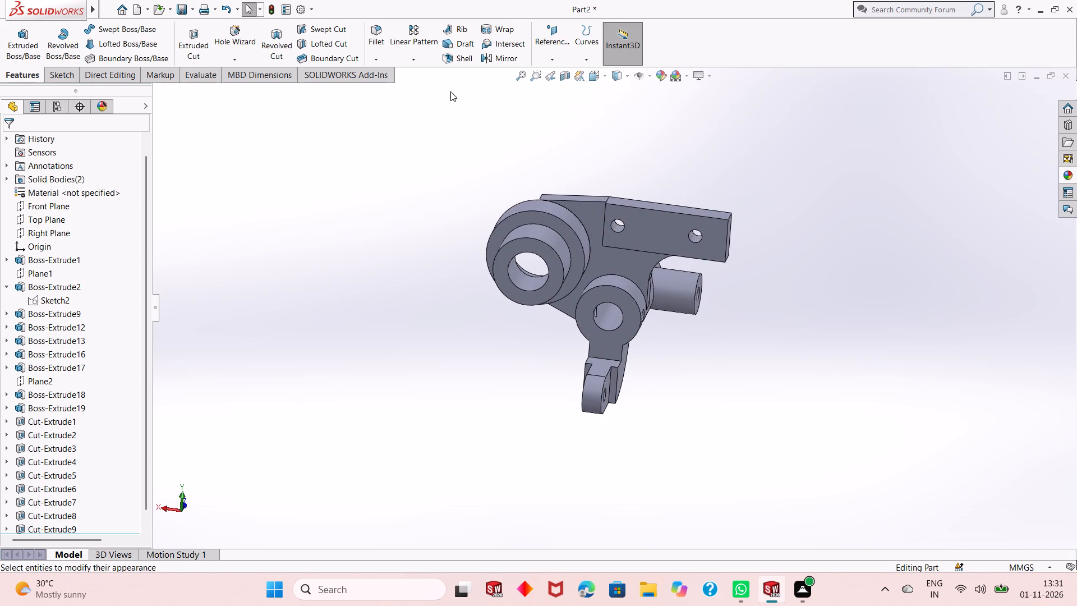
left_click(515, 252)
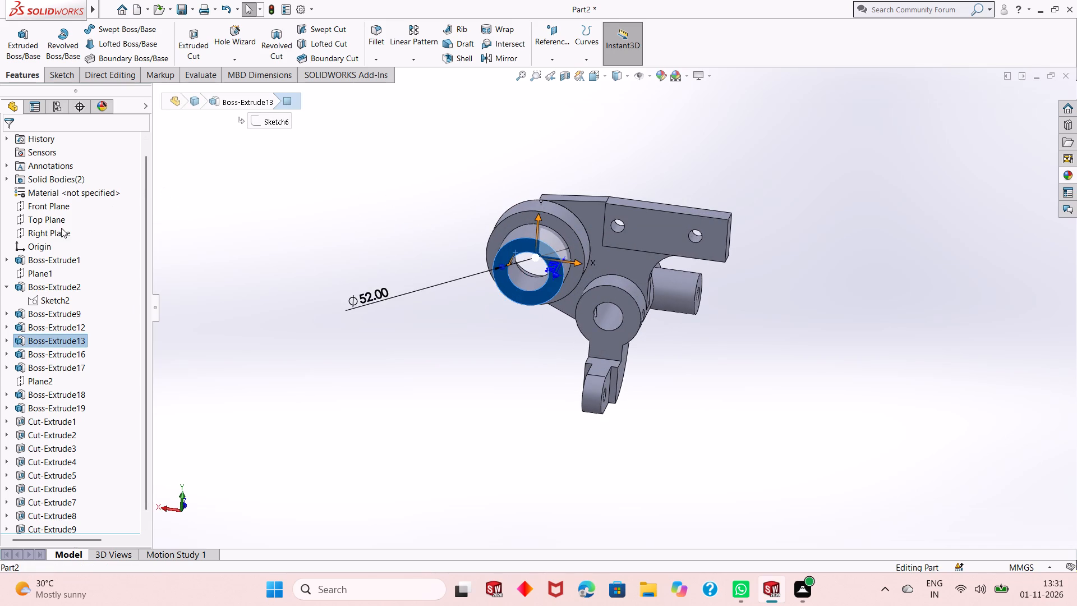
key("Escape")
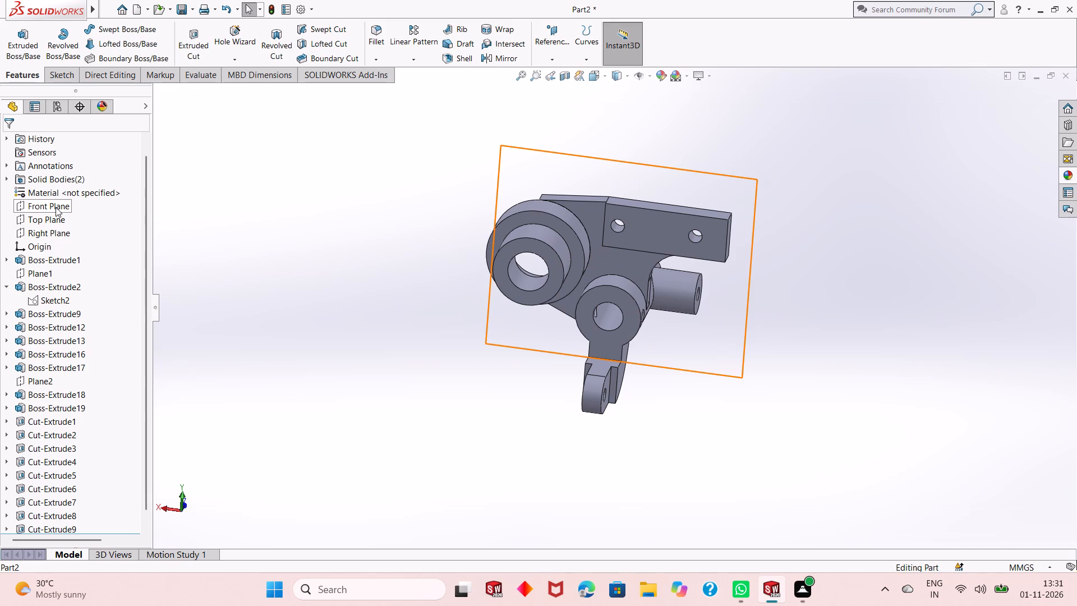
left_click(56, 231)
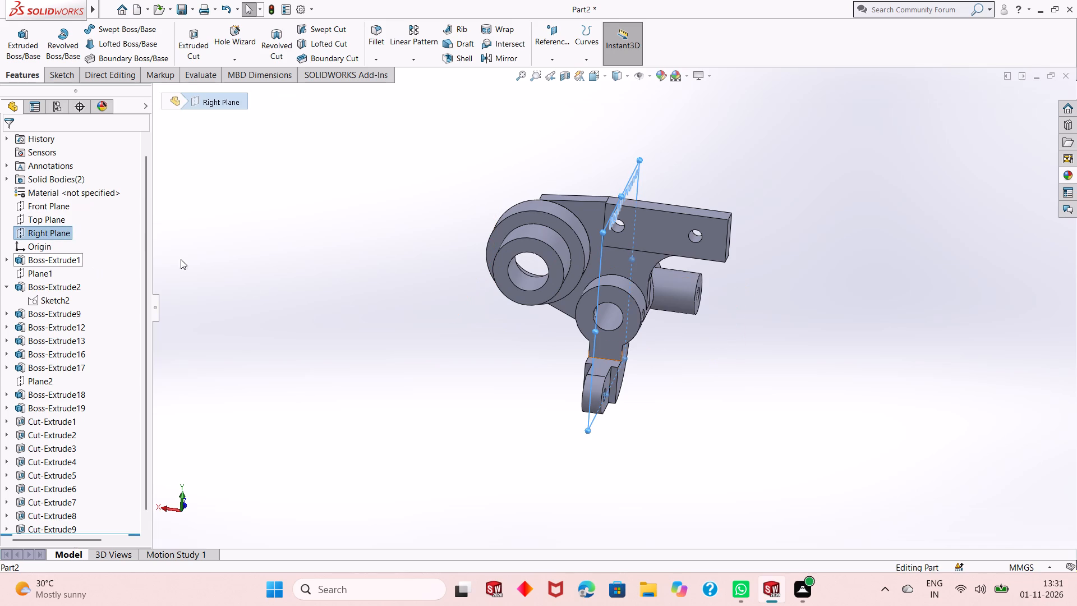
middle_click_drag(498, 327, 516, 270)
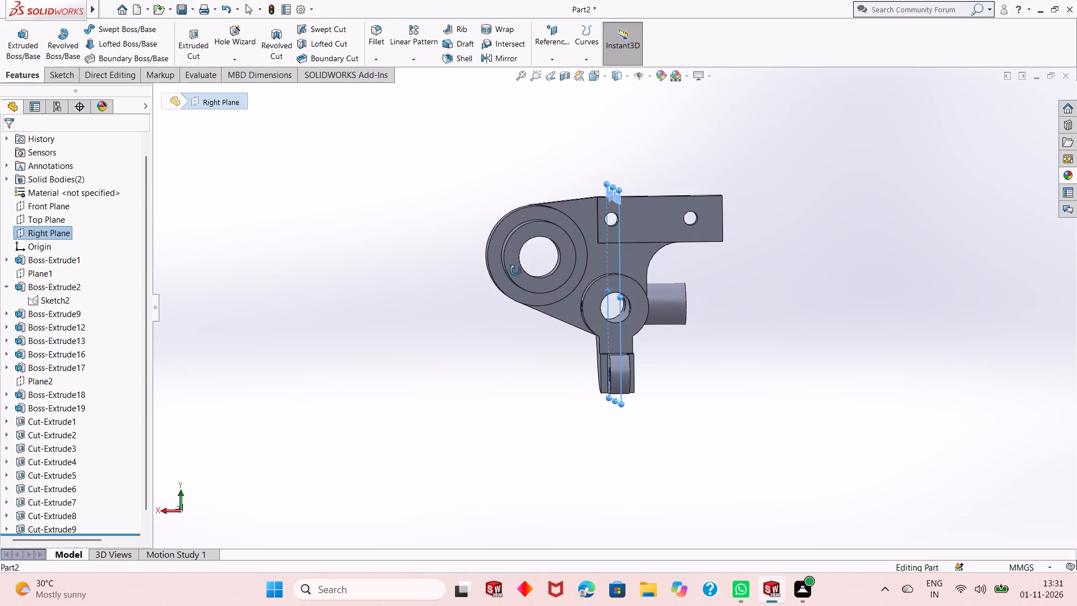
middle_click_drag(516, 270, 516, 273)
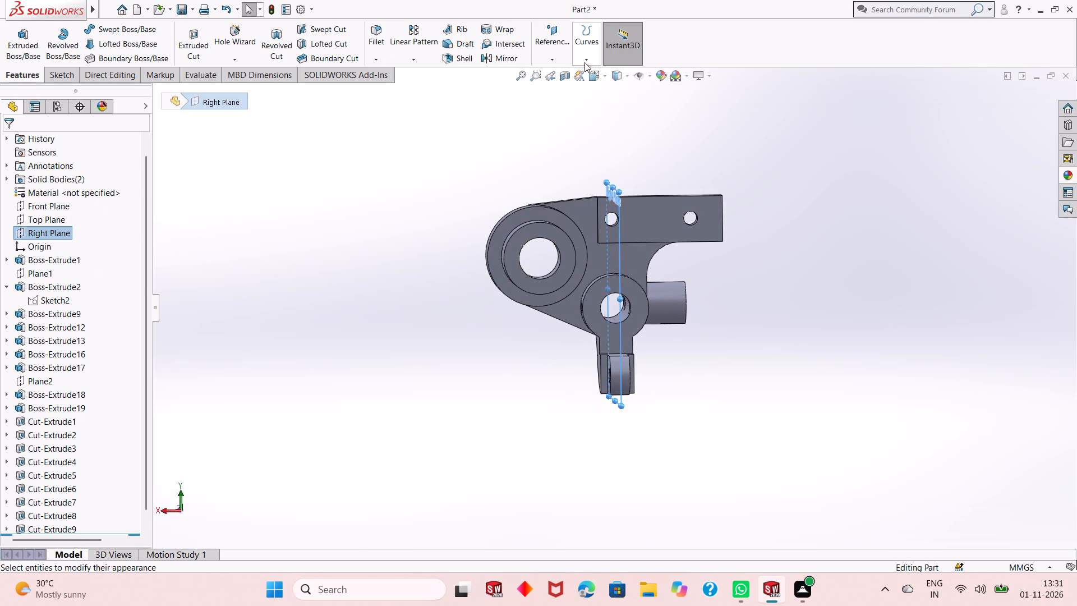
left_click(558, 45)
left_click(566, 70)
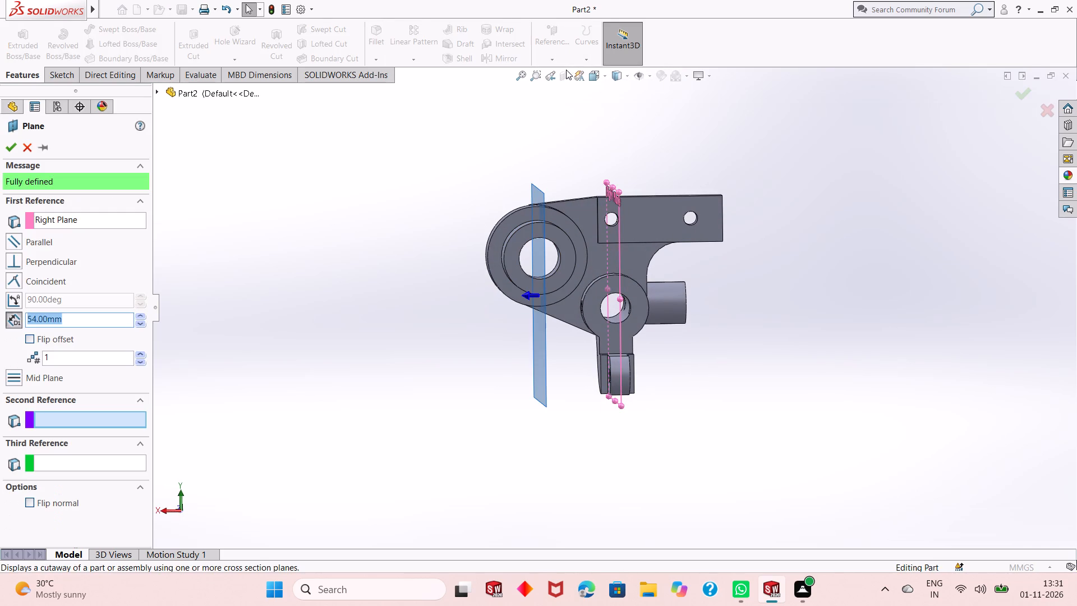
middle_click_drag(486, 255, 475, 251)
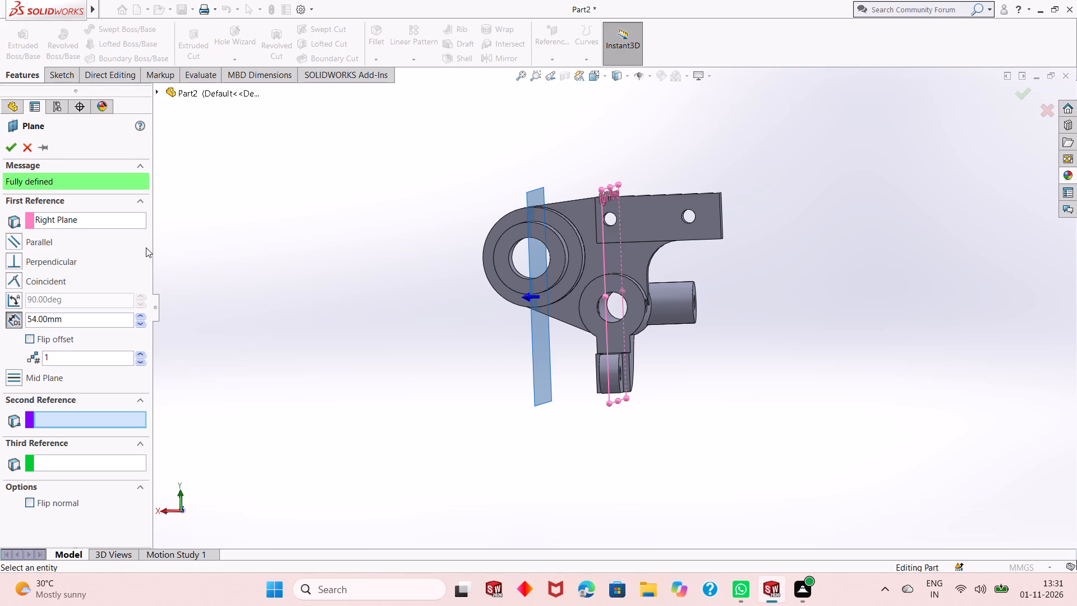
middle_click_drag(438, 324, 448, 328)
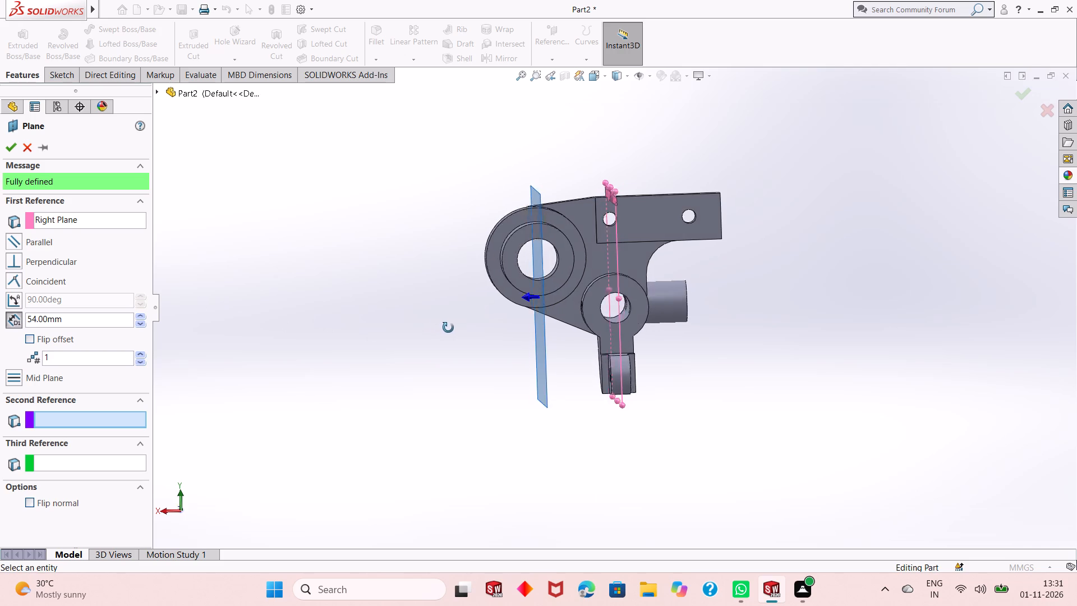
middle_click_drag(448, 328, 445, 315)
scroll(600, 250, "down", 4)
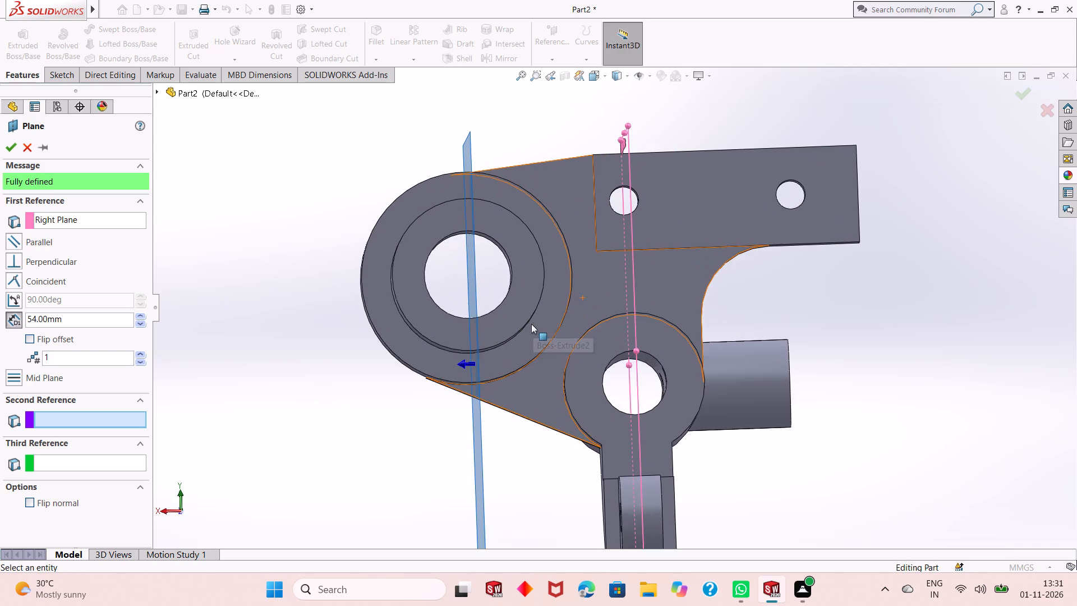
middle_click_drag(528, 326, 528, 343)
double_click(84, 318)
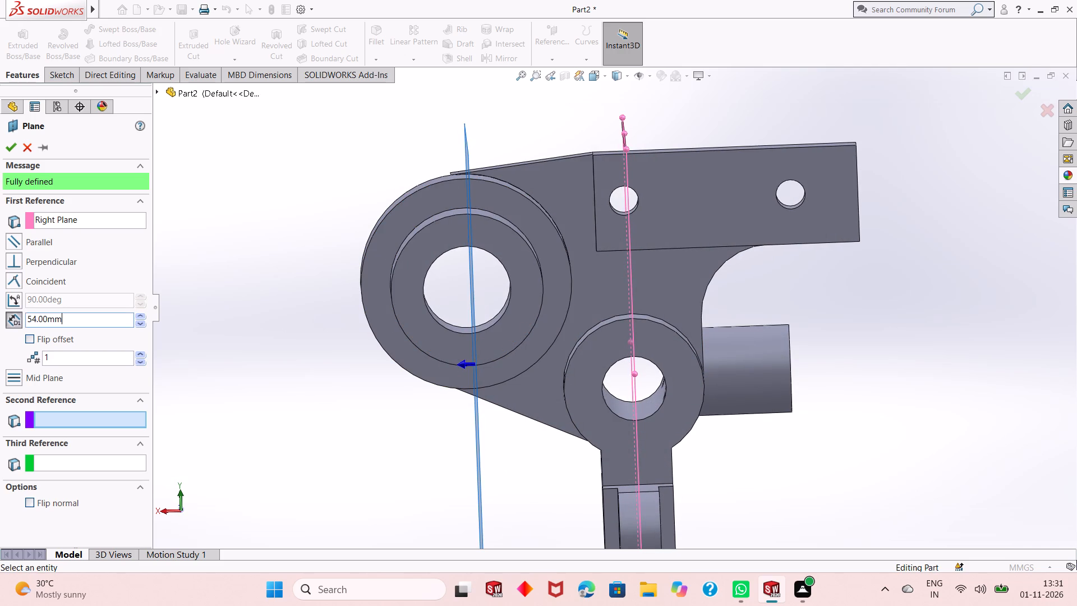
type("56")
key("Return")
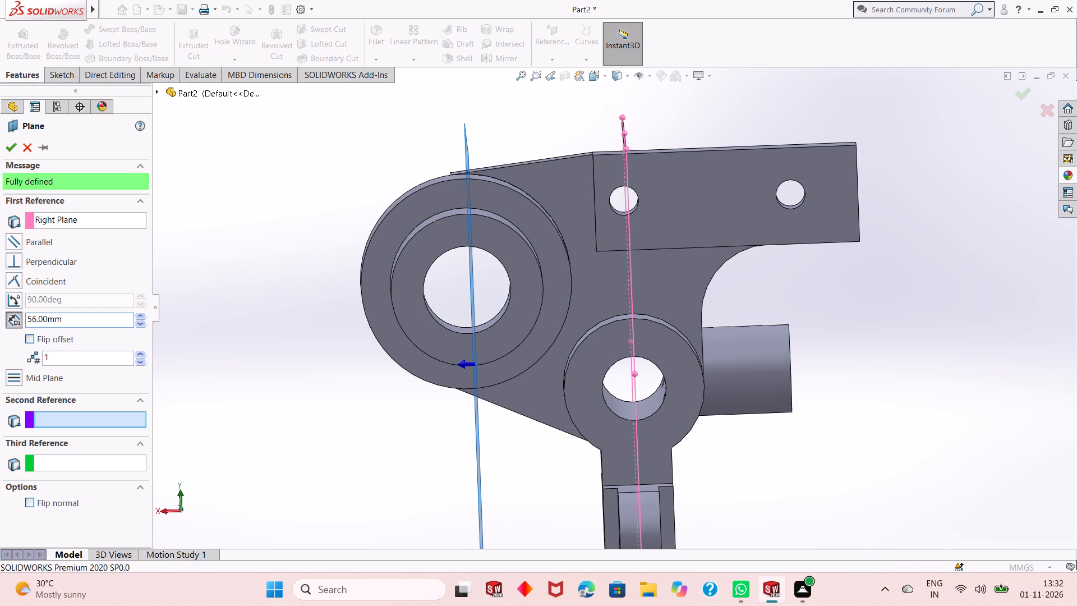
left_click(18, 141)
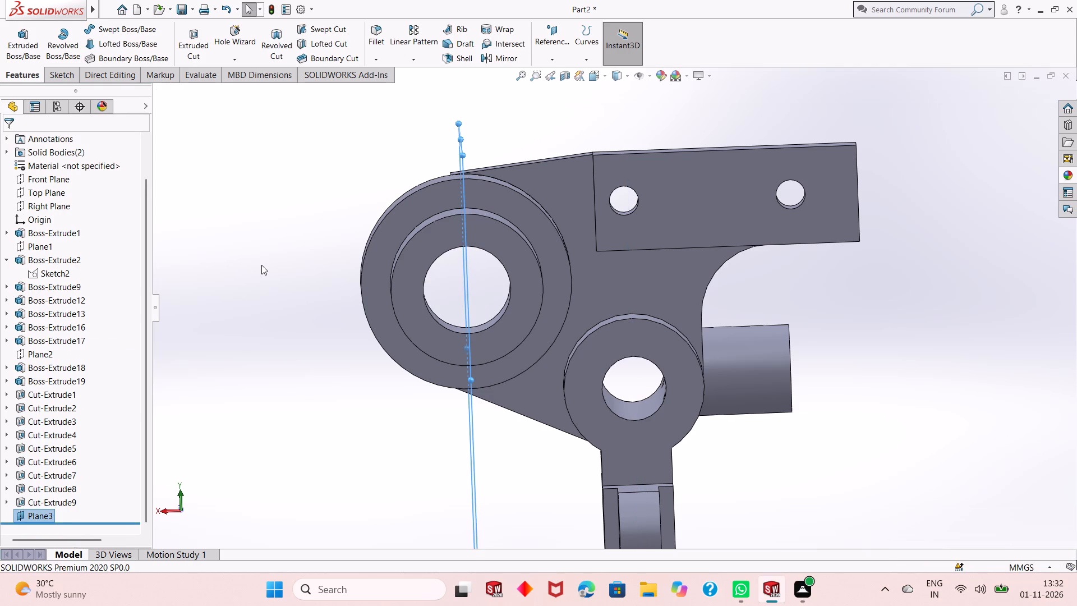
On the new offset plane, sketch a circle about 14 mm in diameter over the upper cylinder's smaller-diameter end section.
scroll(449, 378, "up", 1)
middle_click(515, 435)
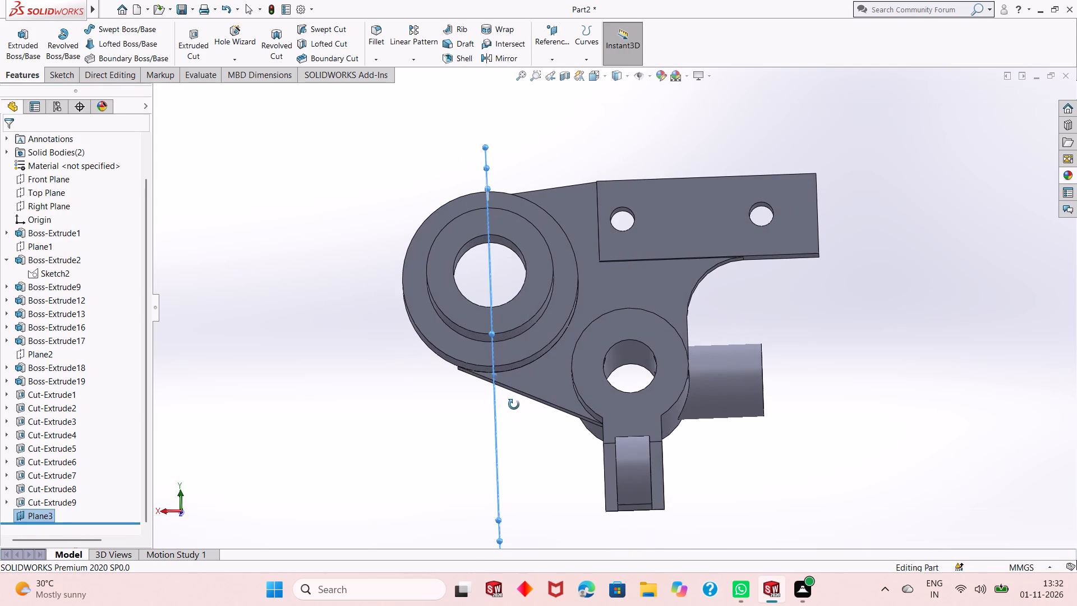
left_click(328, 437)
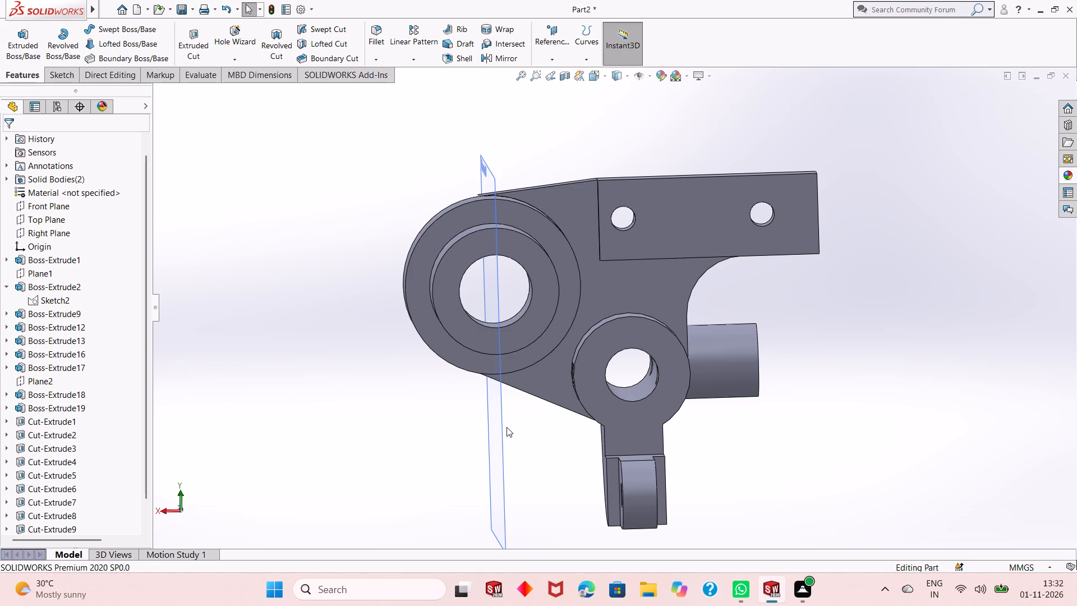
middle_click_drag(521, 429, 518, 421)
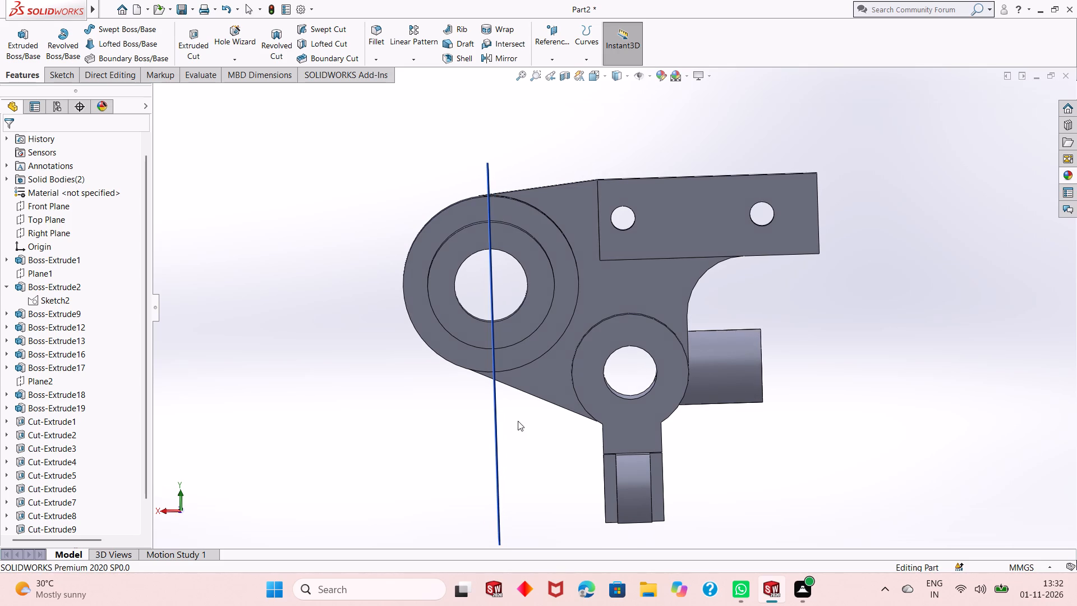
middle_click_drag(518, 421, 518, 413)
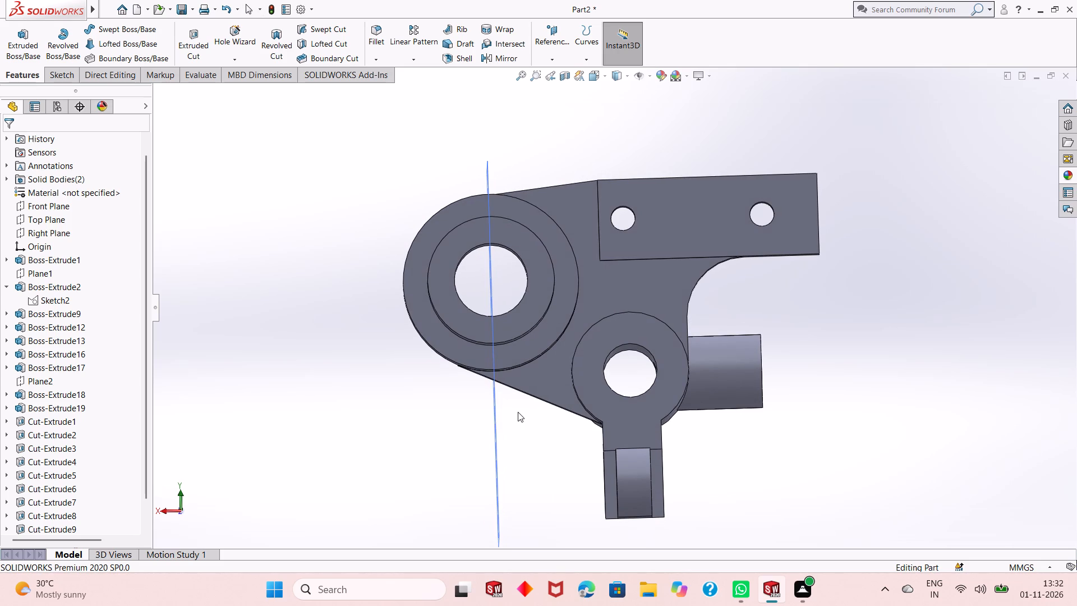
middle_click_drag(518, 412, 495, 424)
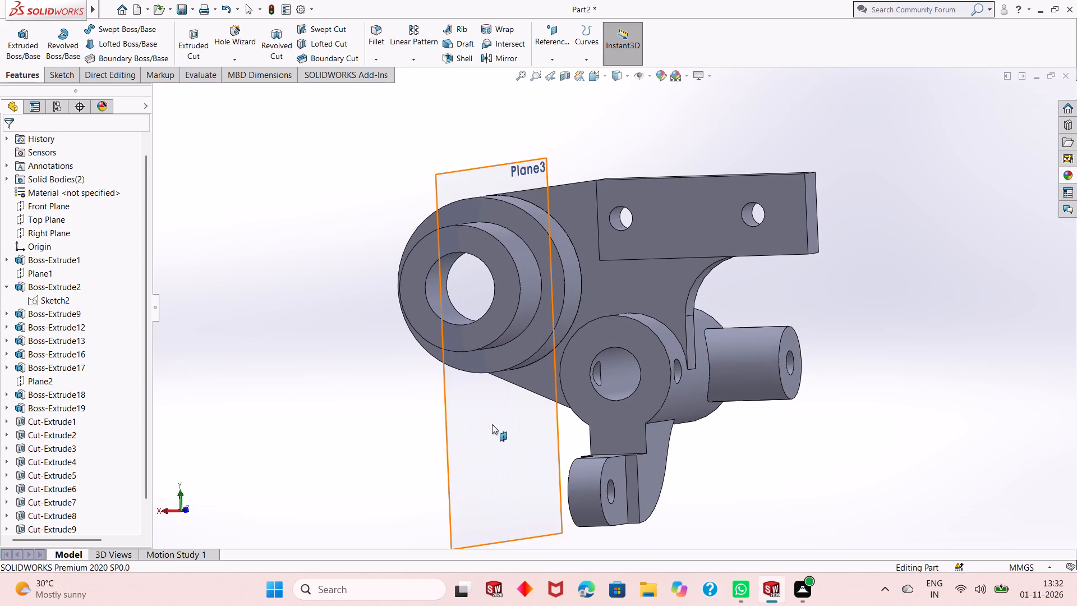
right_click(492, 424)
left_click(519, 409)
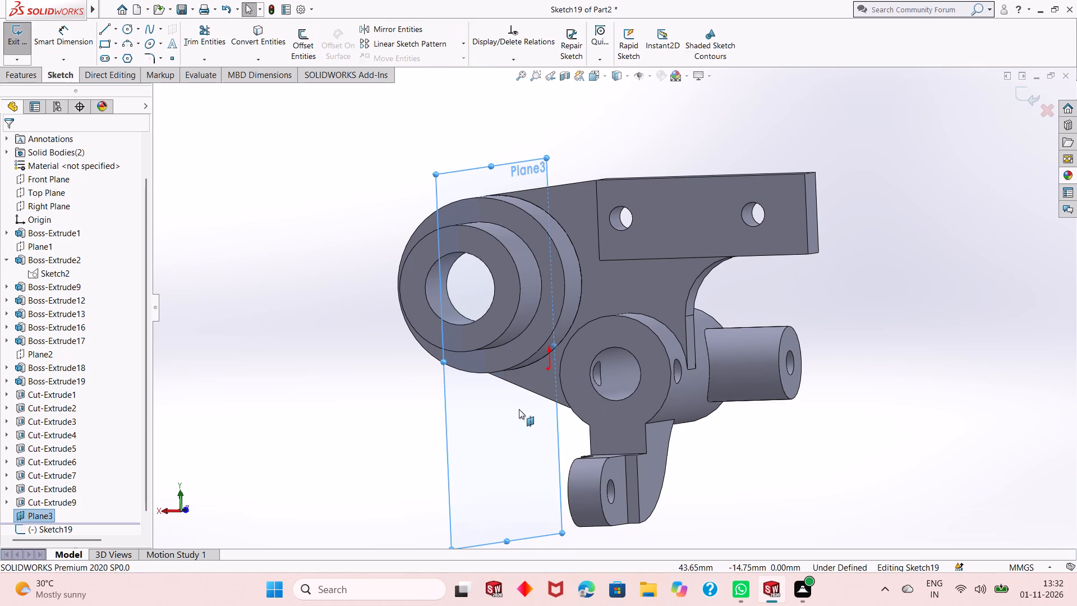
key("ctrl+8")
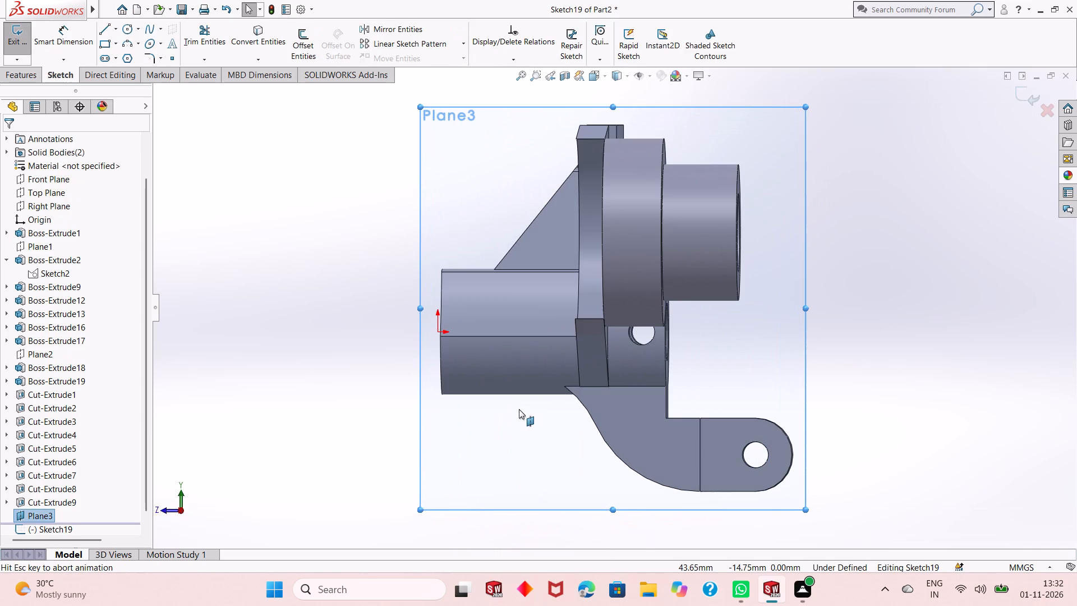
left_click(127, 35)
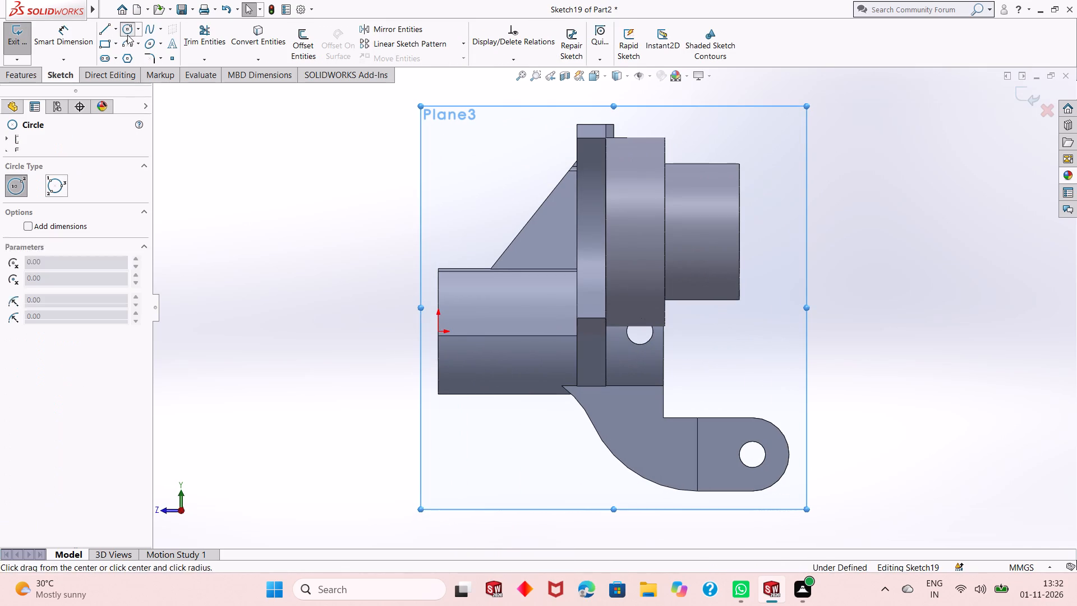
left_click(705, 229)
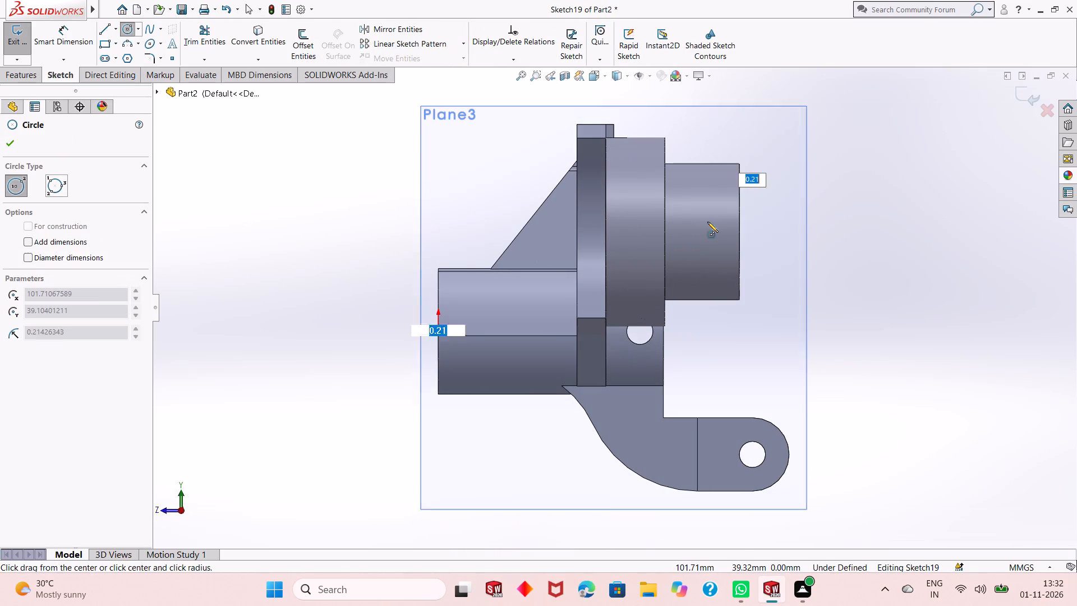
left_click(708, 211)
right_click(312, 179)
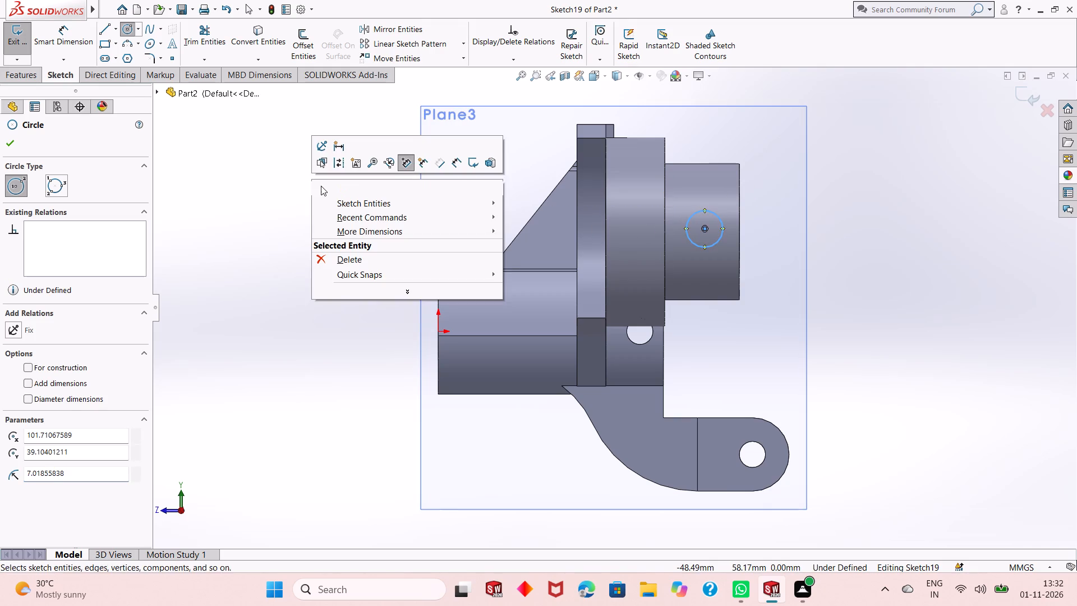
left_click(321, 187)
Dimension the new circle with a diameter of 10 mm.
left_click(60, 38)
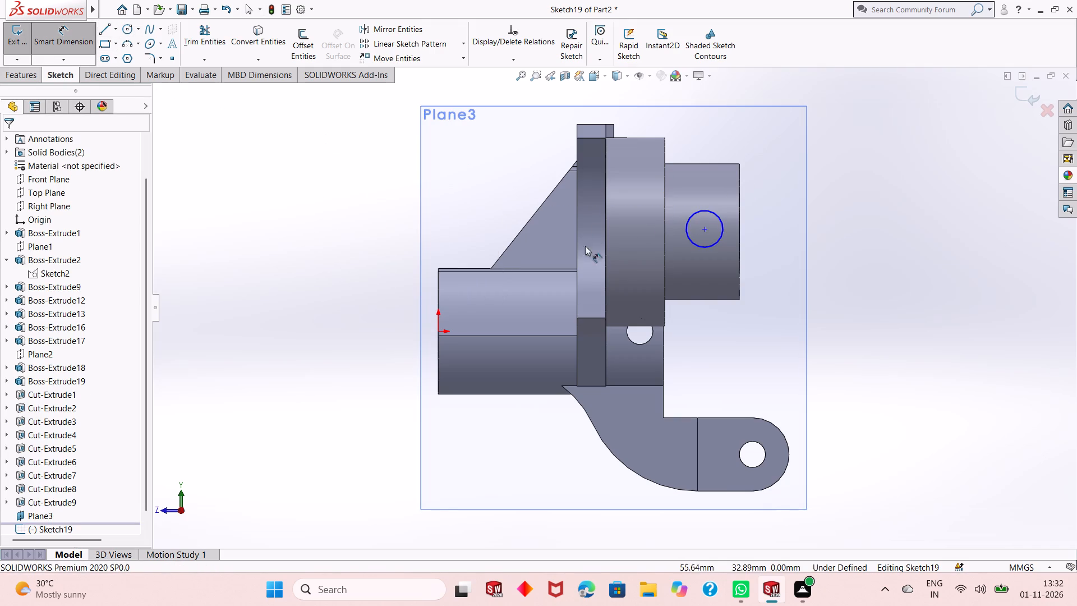
left_click(707, 247)
left_click(866, 330)
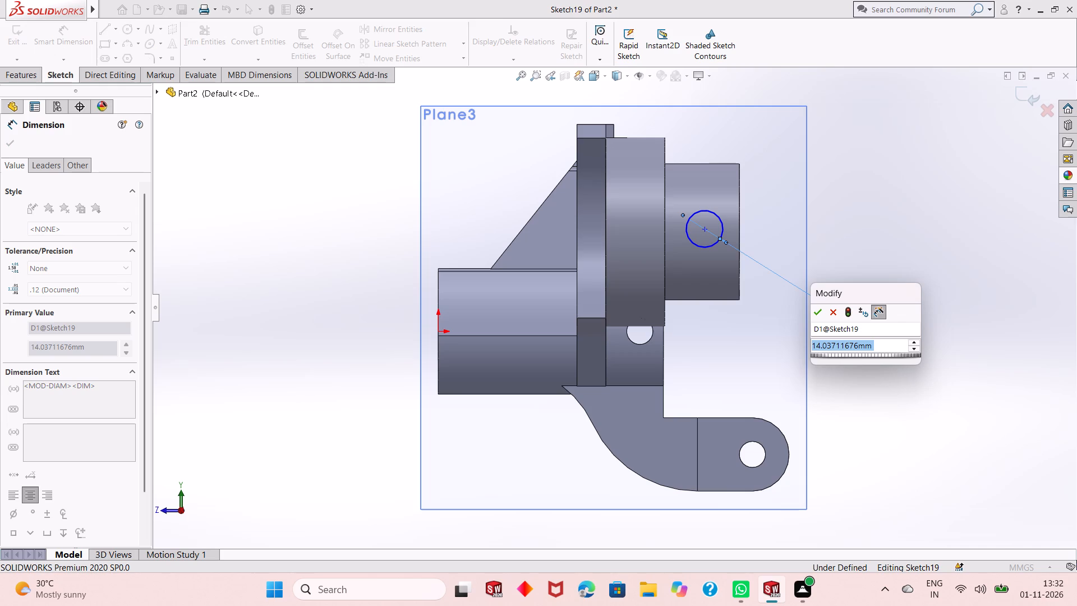
type("10")
key("Return")
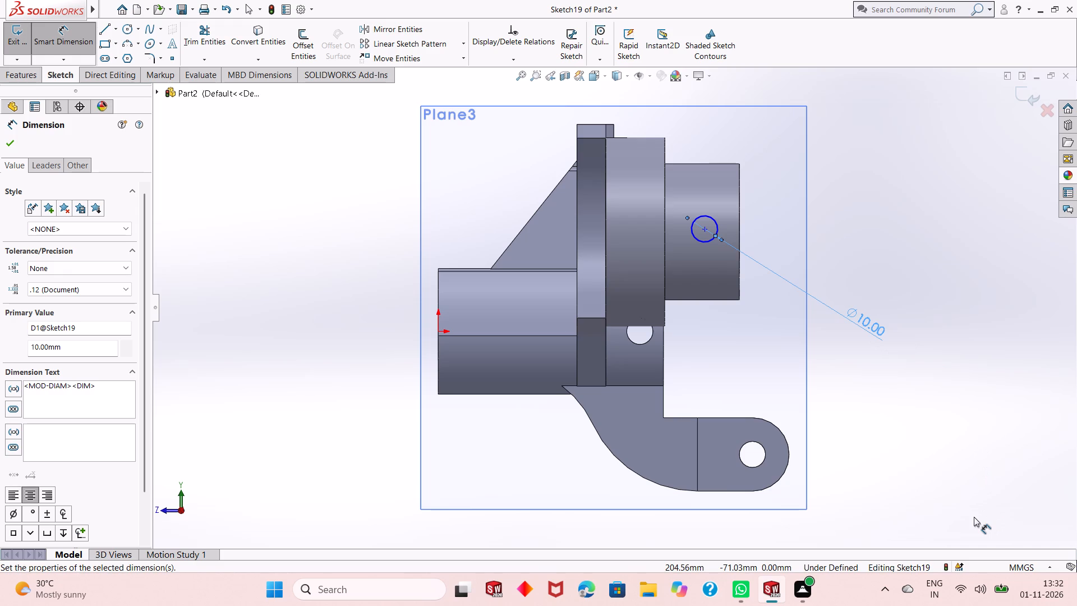
Dimension the circle's centre 14 mm from the outer end face of the upper cylinder.
left_click(705, 228)
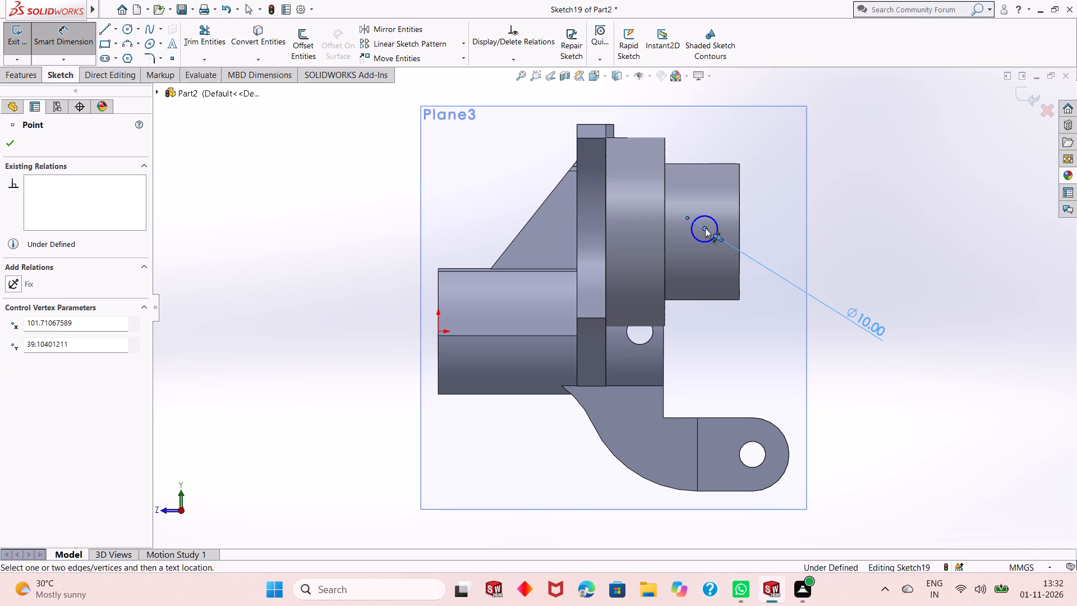
left_click(739, 218)
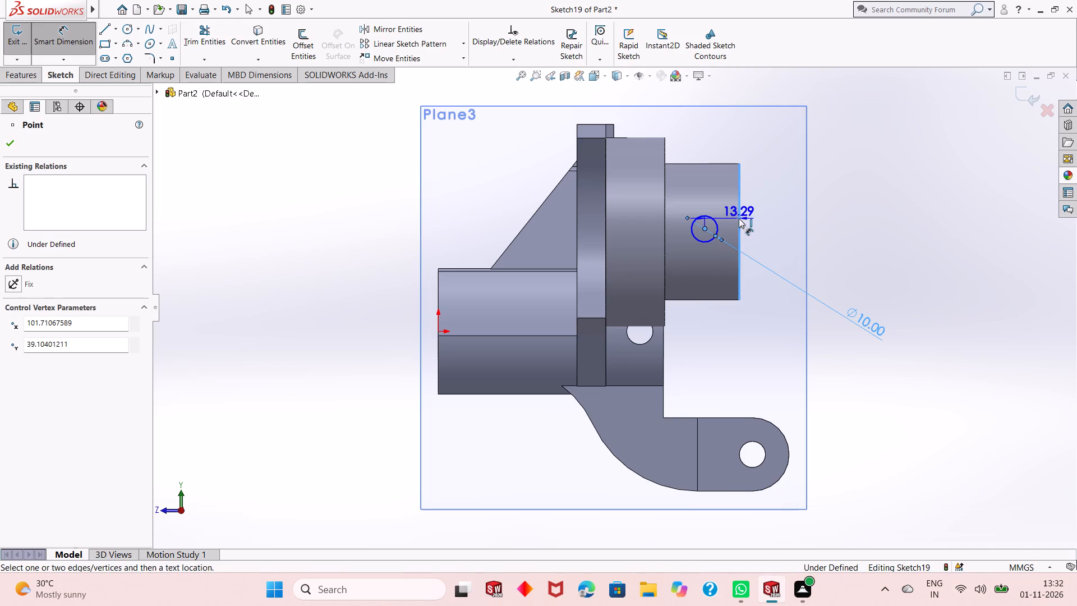
left_click(729, 332)
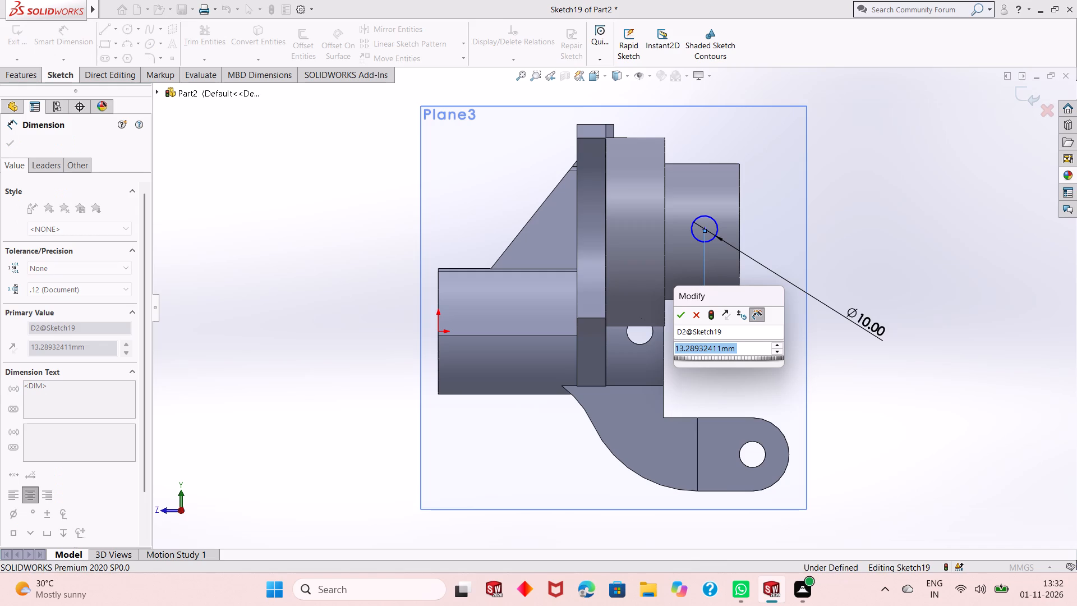
type("14")
key("Return")
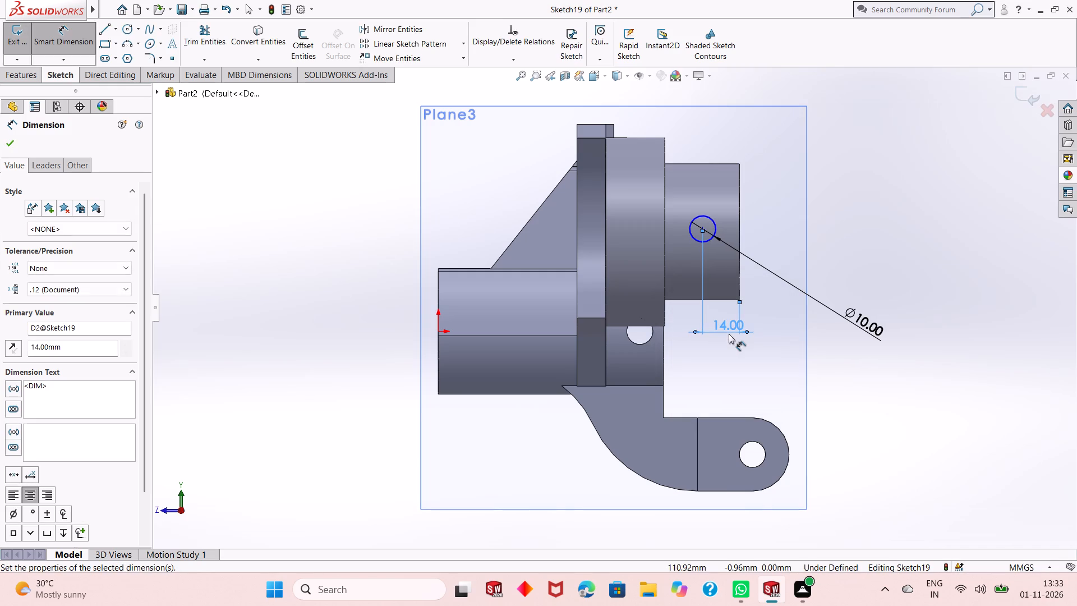
middle_click_drag(777, 313, 770, 332)
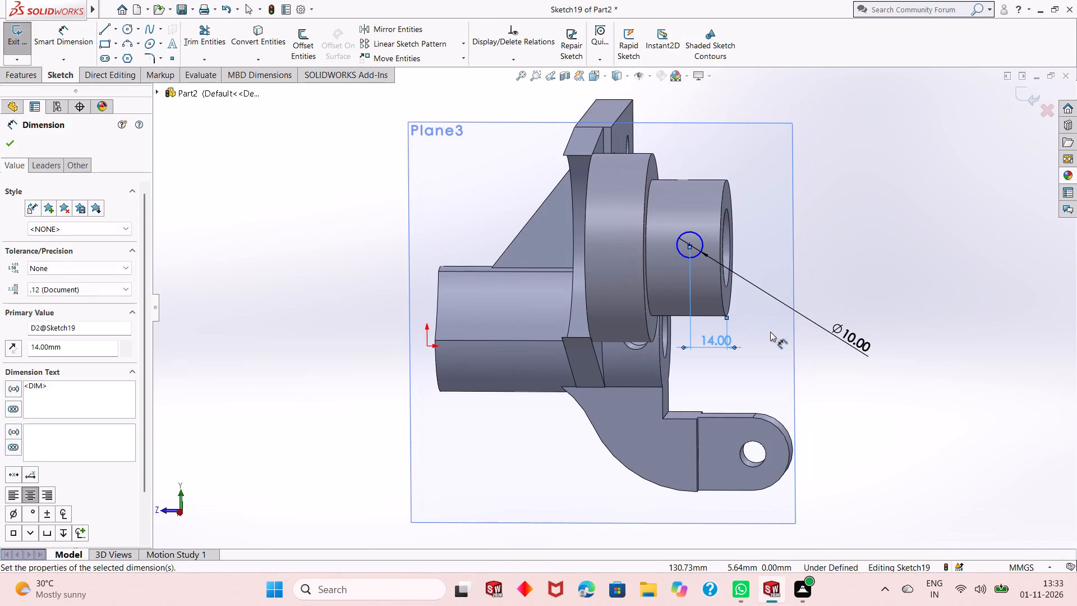
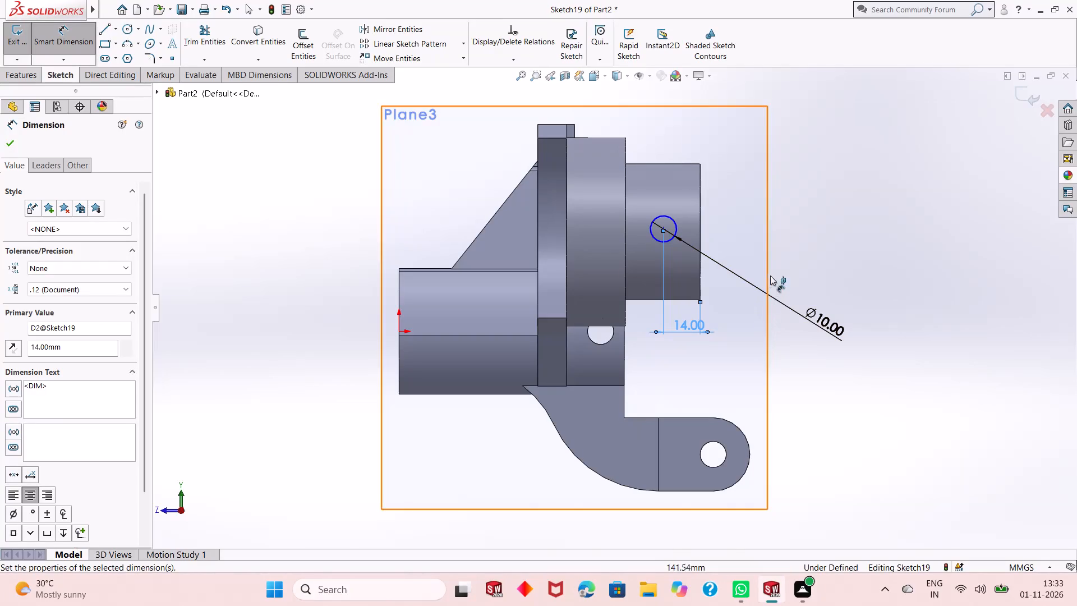
Dimension the circle's centre 28 mm (56/2) vertically from the top edge of the upper cylinder's smaller end section.
right_click(808, 209)
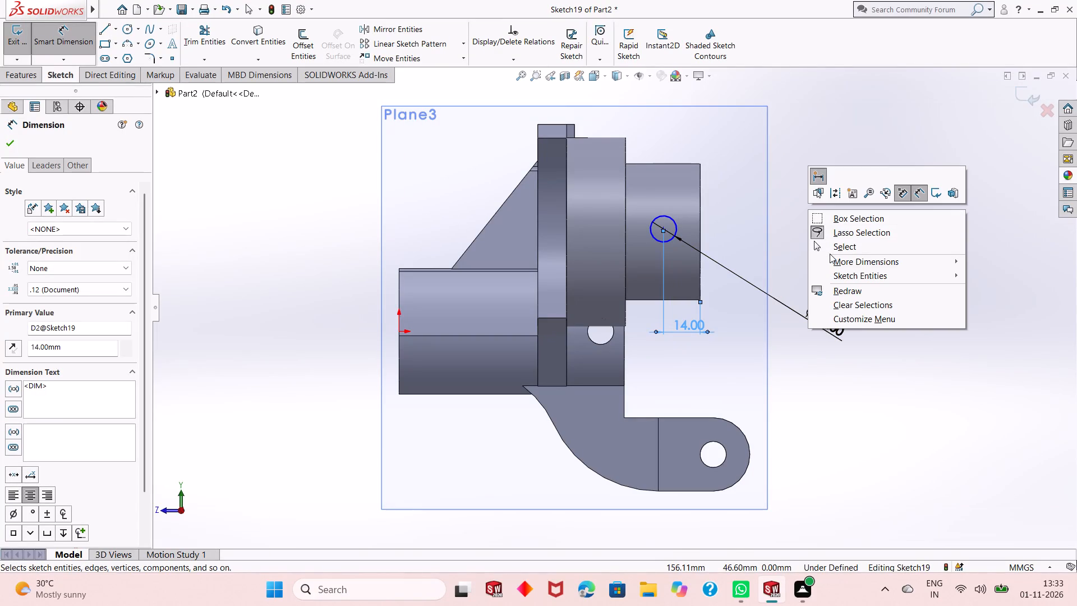
left_click(734, 240)
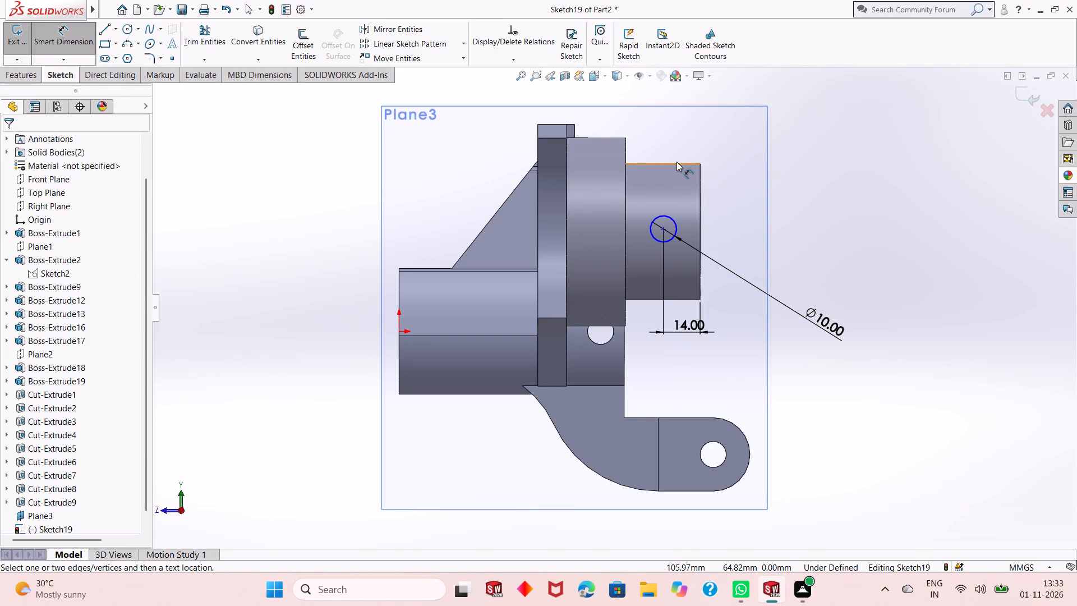
left_click(682, 163)
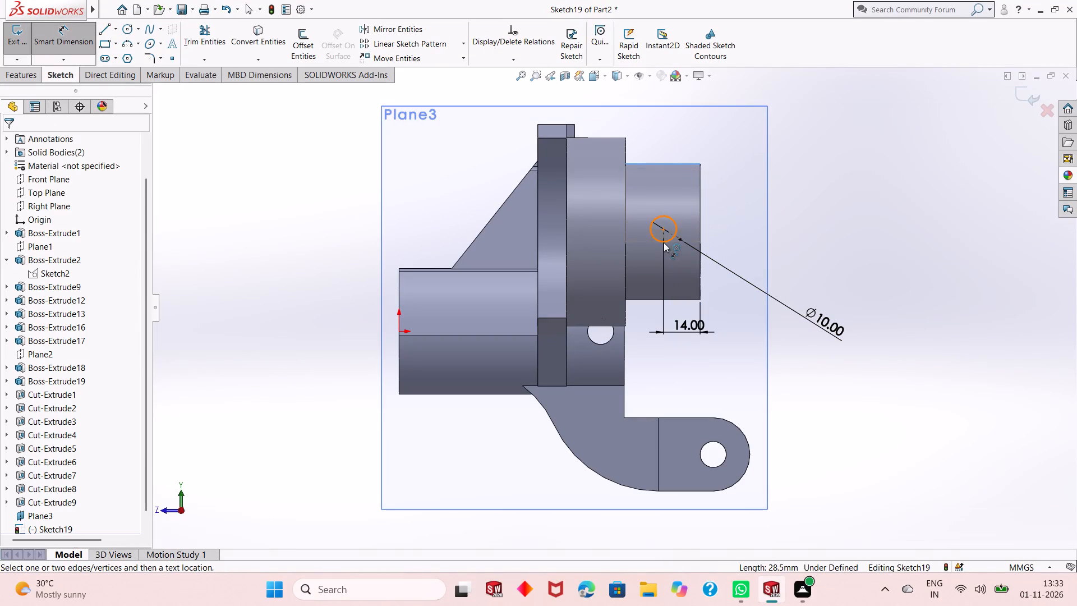
left_click(662, 230)
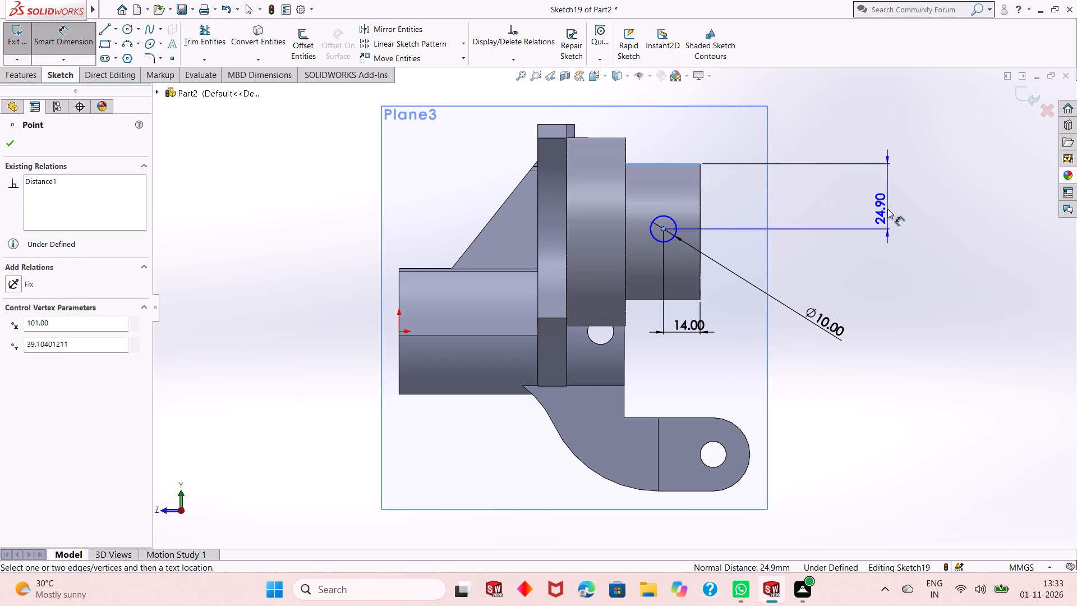
left_click(887, 209)
type("56/2")
key("Return")
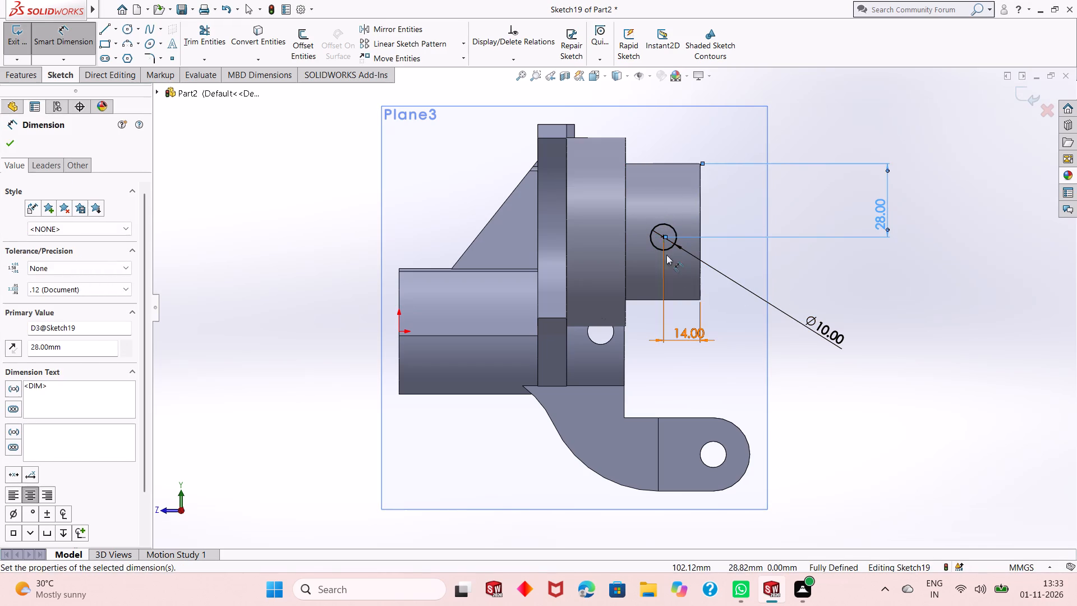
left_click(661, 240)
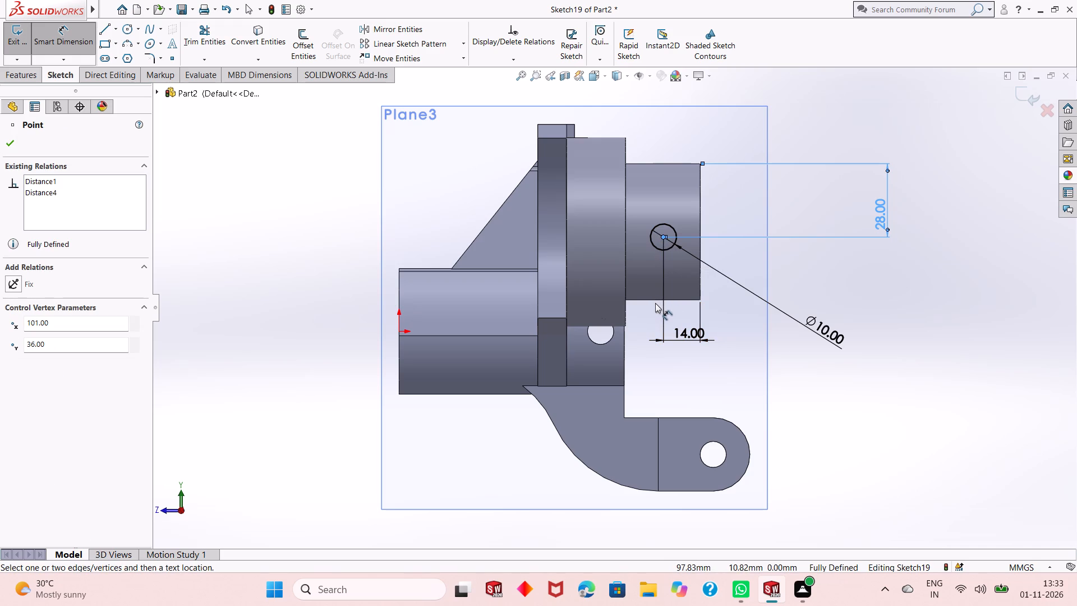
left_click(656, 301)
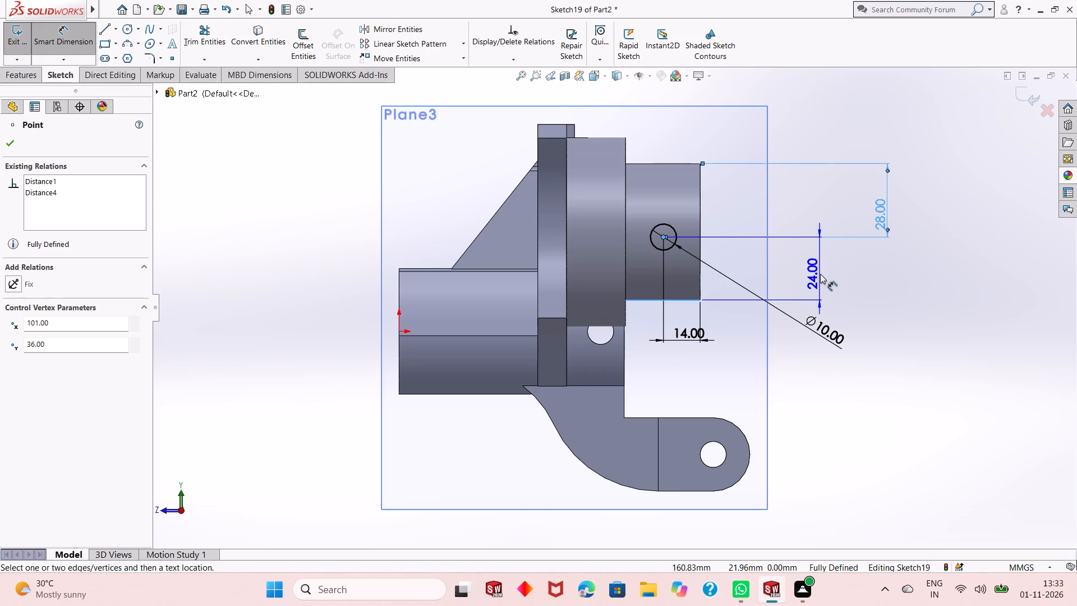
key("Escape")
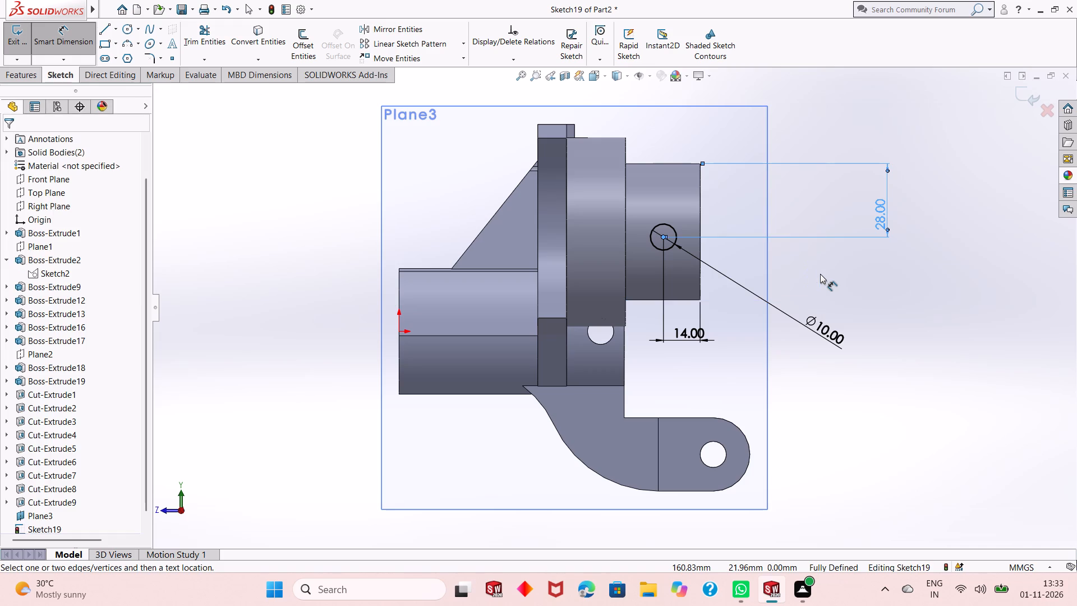
Set the vertical distance from the end section's top edge to the circle's centre to 26 mm.
double_click(877, 217)
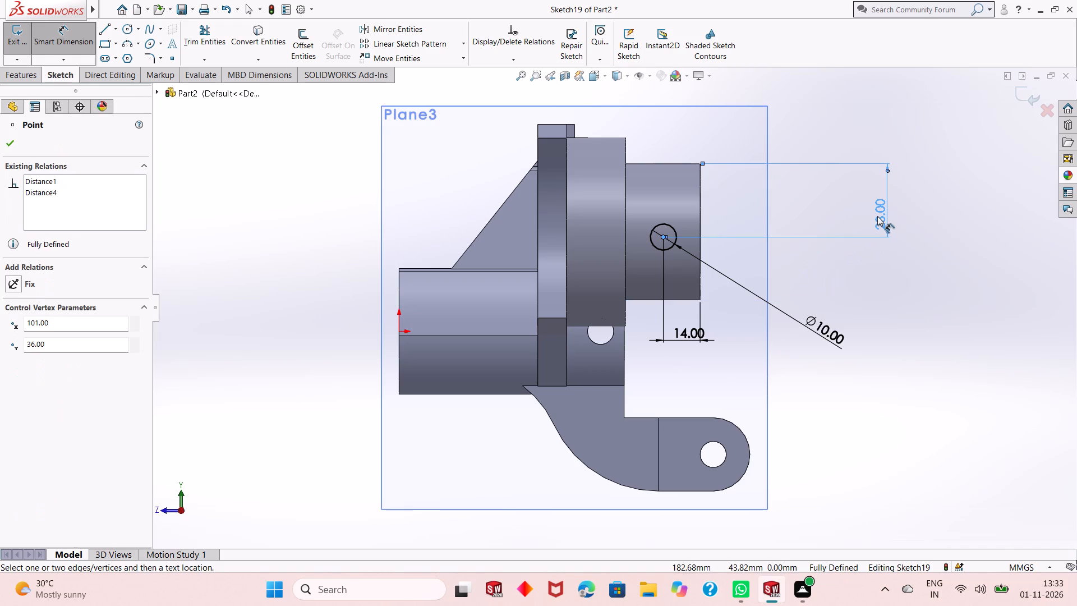
right_click(877, 216)
left_click(895, 248)
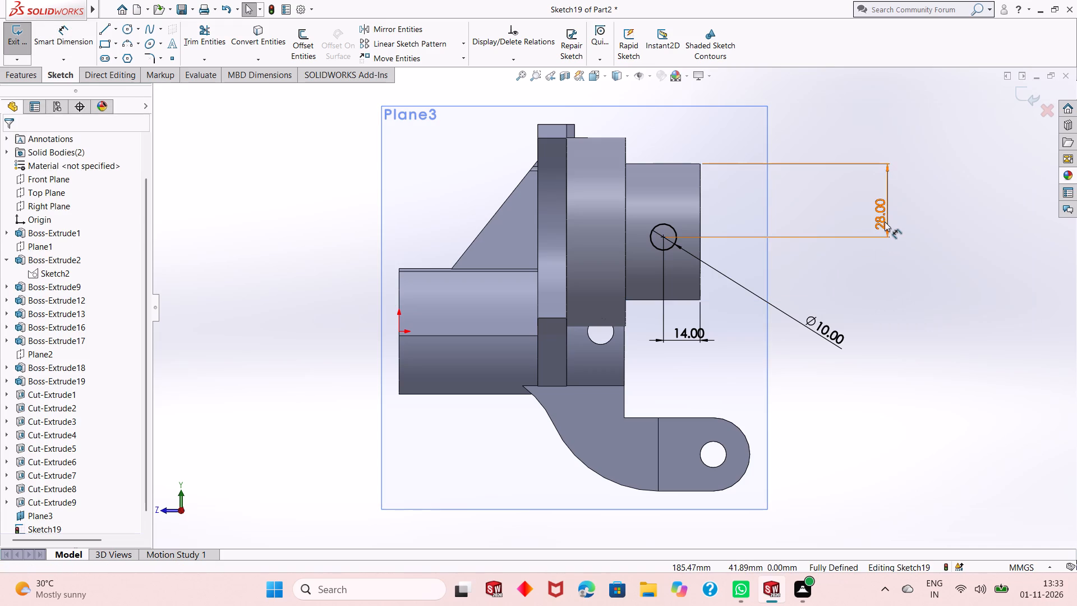
double_click(885, 222)
type("24")
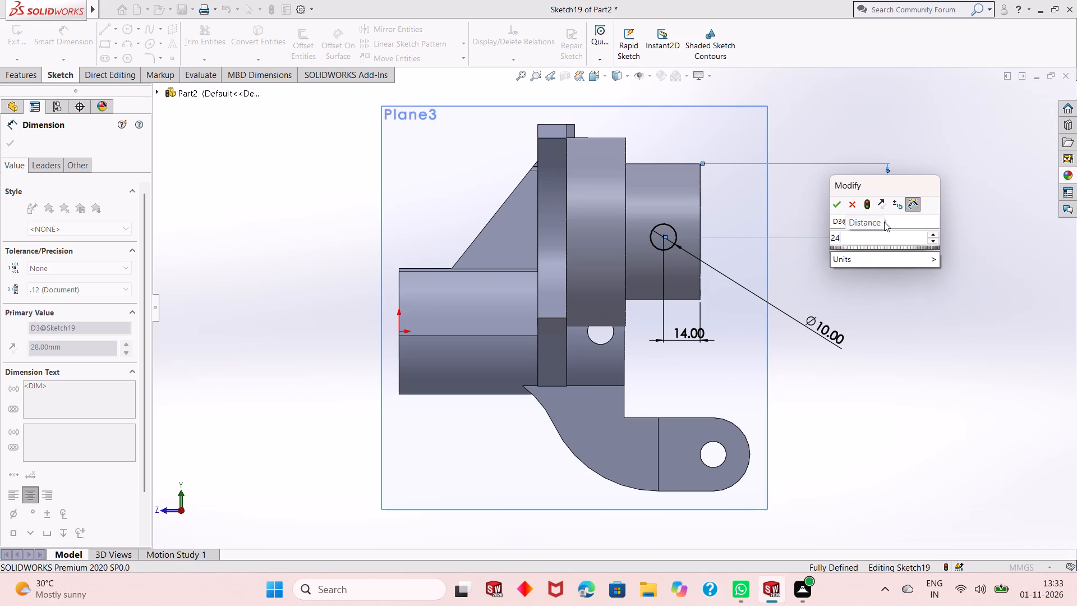
key("BackSpace")
key("6")
key("Return")
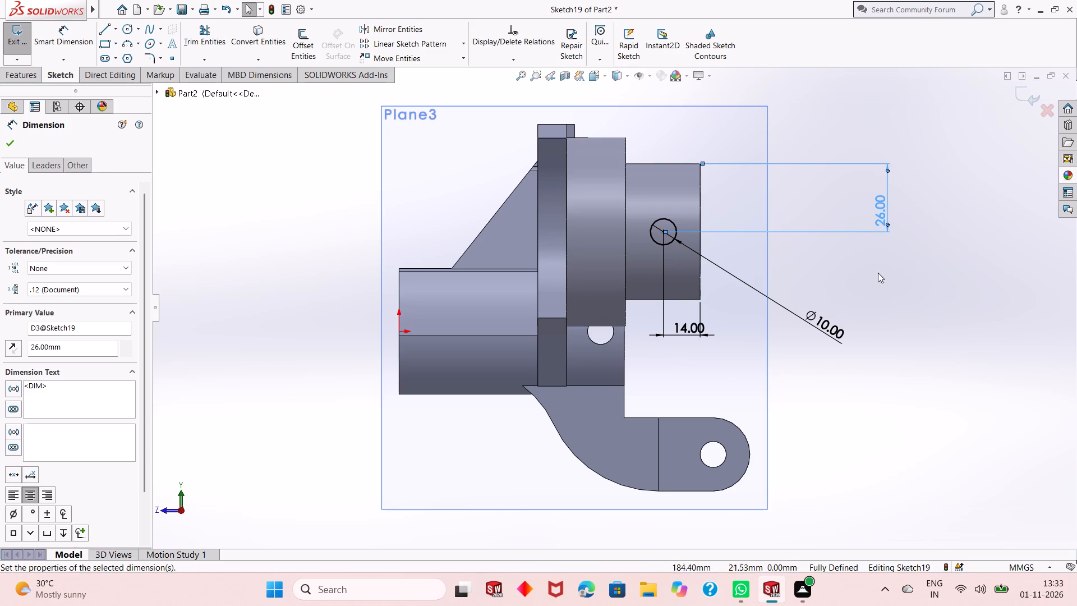
right_click(855, 264)
left_click(841, 294)
Cut-extrude the 10 mm circle through the upper cylinder's end section using Mid Plane with a depth of 53 mm.
scroll(582, 318, "up", 1)
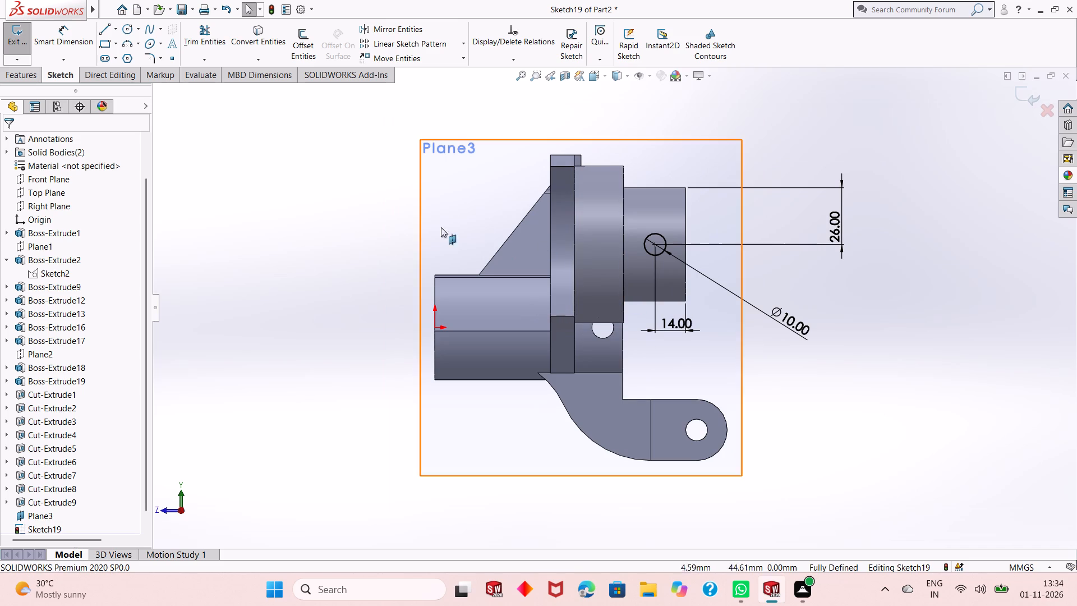
left_click(13, 76)
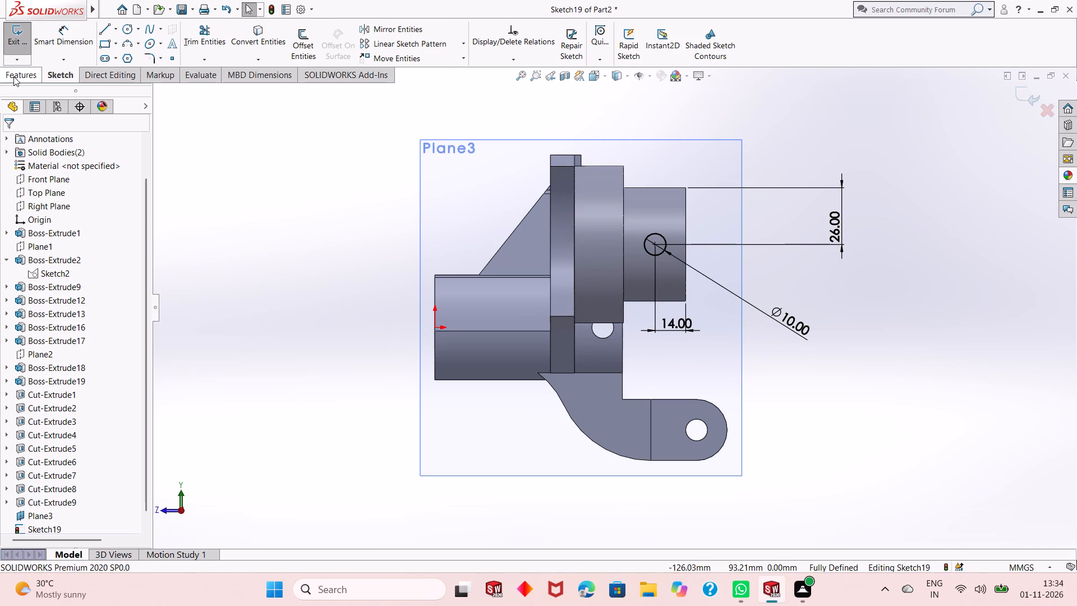
left_click(192, 42)
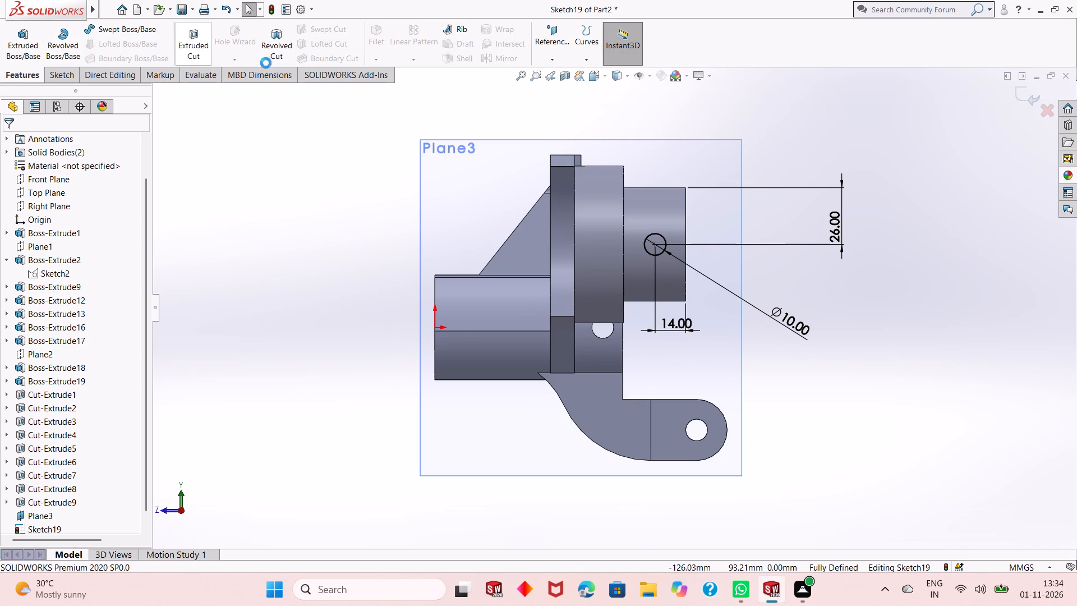
scroll(515, 288, "up", 2)
middle_click_drag(538, 285, 439, 306)
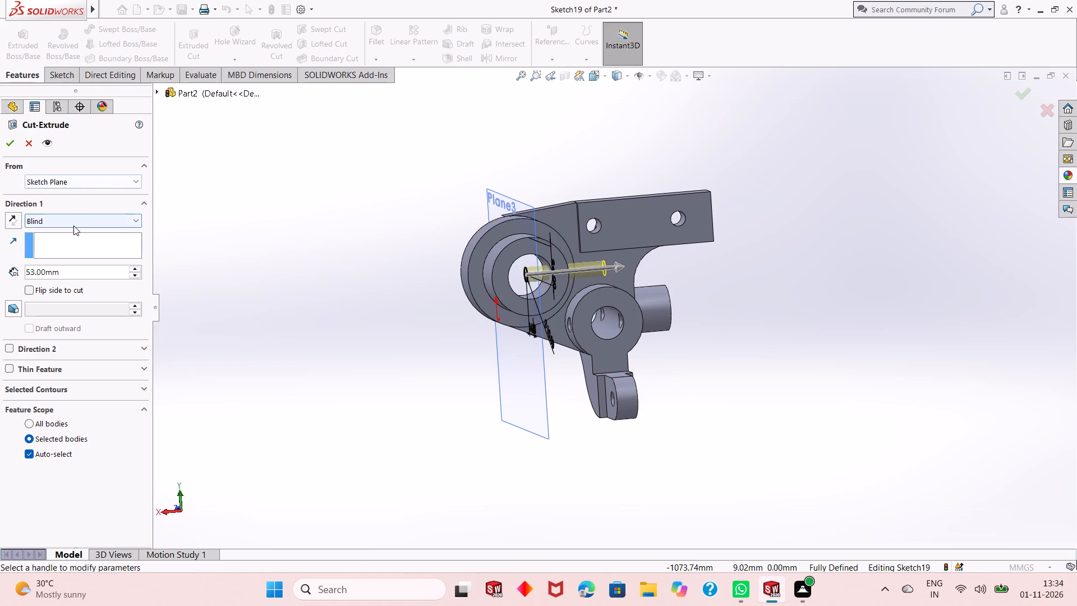
left_click(73, 227)
left_click(91, 305)
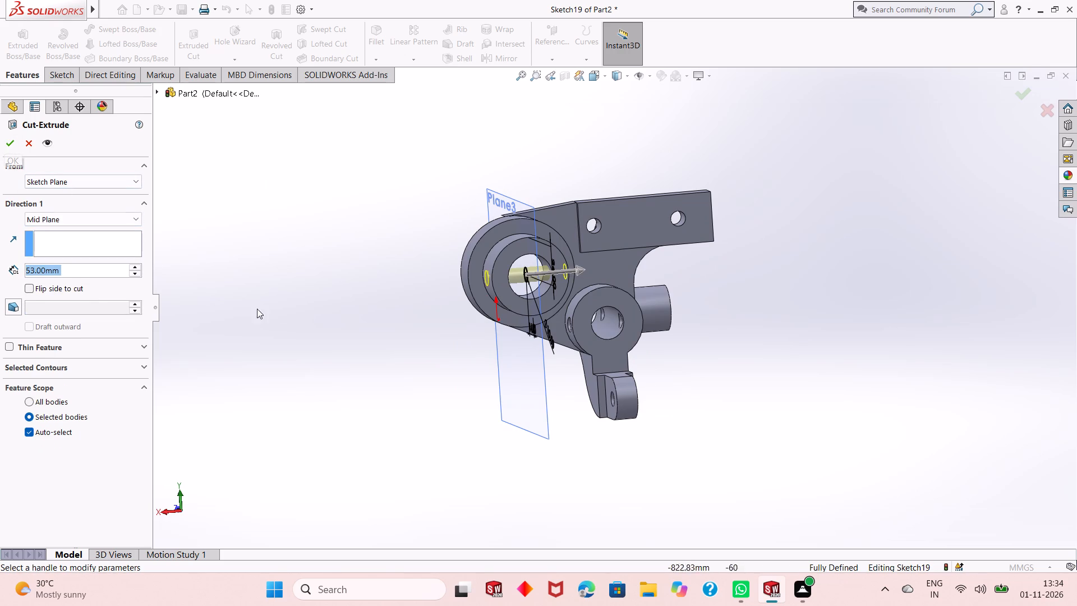
scroll(502, 291, "down", 7)
middle_click_drag(476, 334, 409, 380)
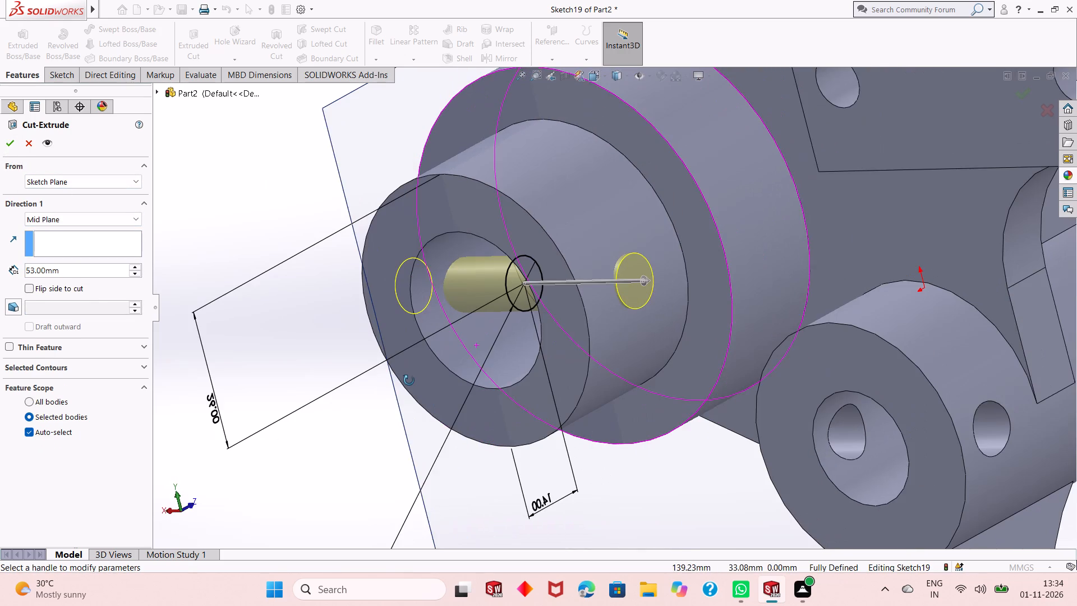
middle_click_drag(409, 380, 408, 382)
middle_click_drag(411, 377, 438, 291)
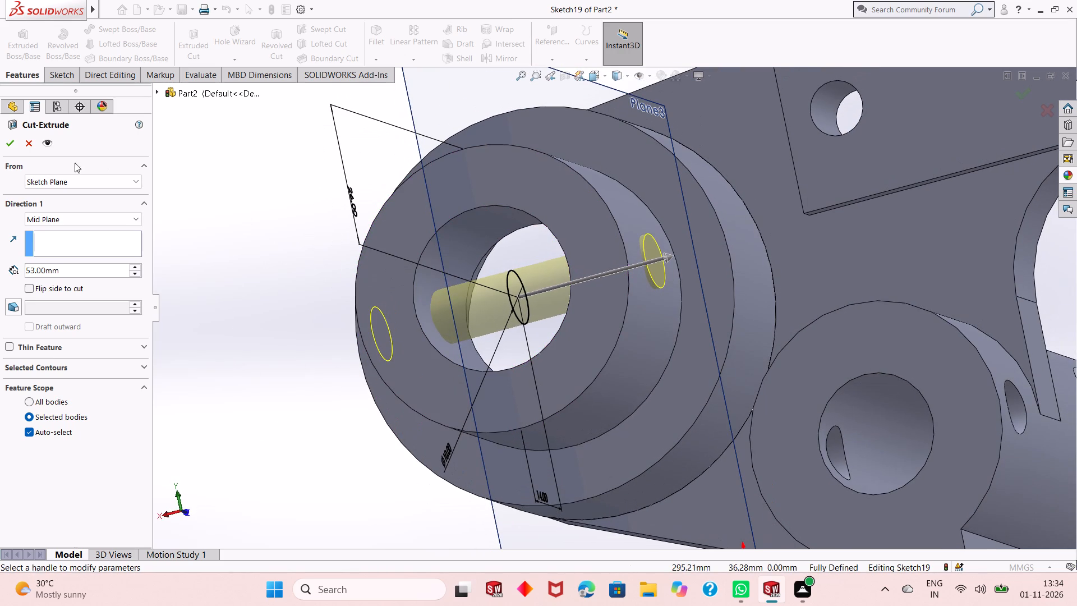
left_click(8, 152)
left_click(10, 149)
left_click(233, 258)
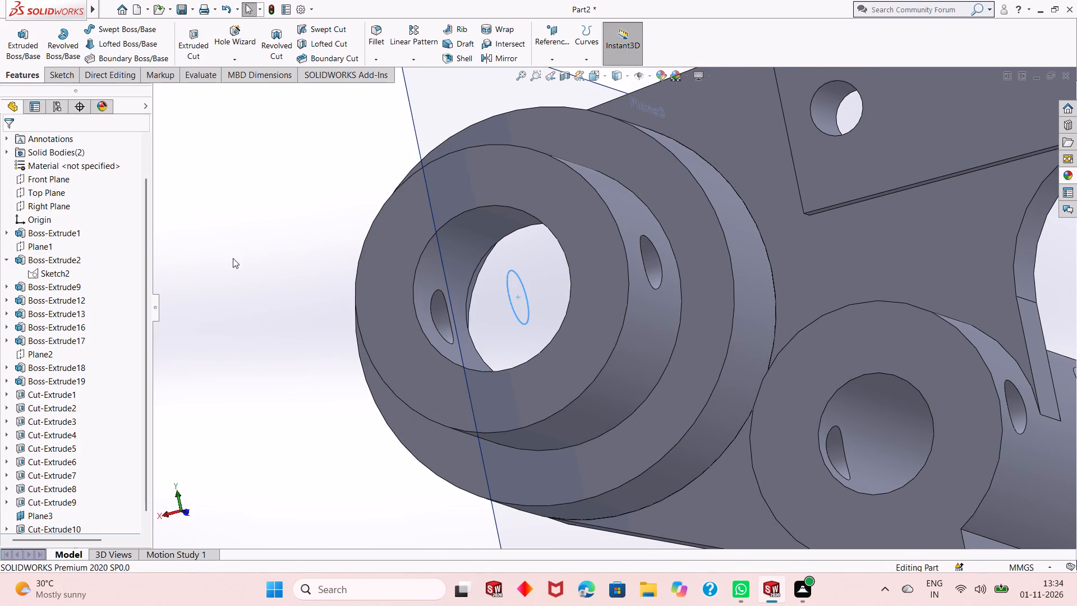
Hide Plane3, the offset reference plane through the upper cylinder's bore.
scroll(395, 341, "up", 2)
scroll(445, 361, "up", 2)
right_click(635, 498)
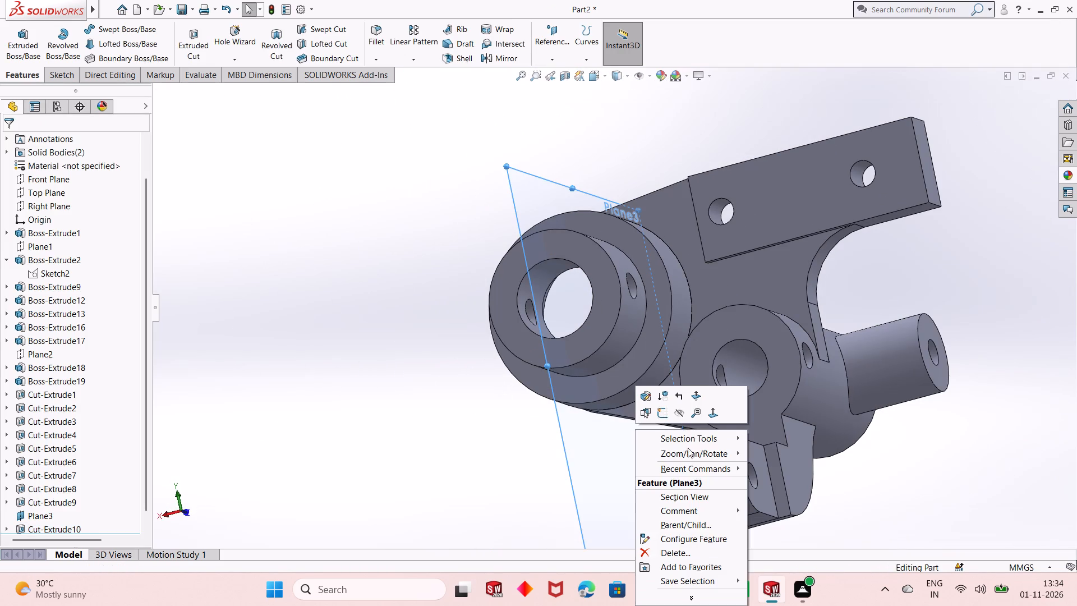
left_click(681, 413)
Examine the bracket and its new cross hole from several angles.
scroll(675, 413, "up", 2)
middle_click_drag(697, 364, 679, 375)
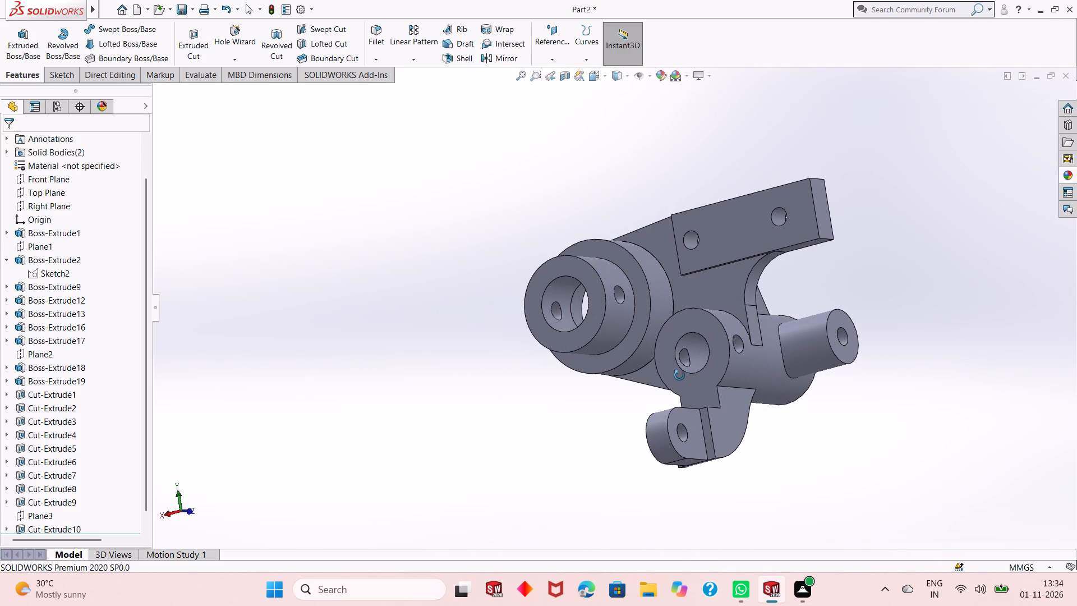
middle_click_drag(679, 375, 674, 377)
middle_click_drag(674, 377, 651, 405)
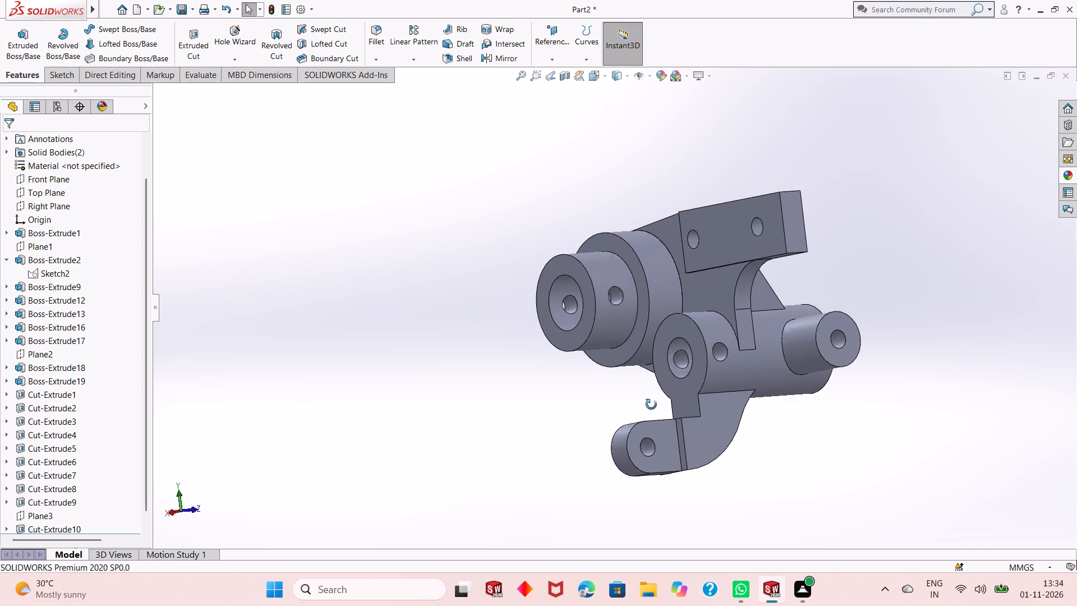
middle_click_drag(651, 405, 636, 464)
scroll(584, 373, "up", 1)
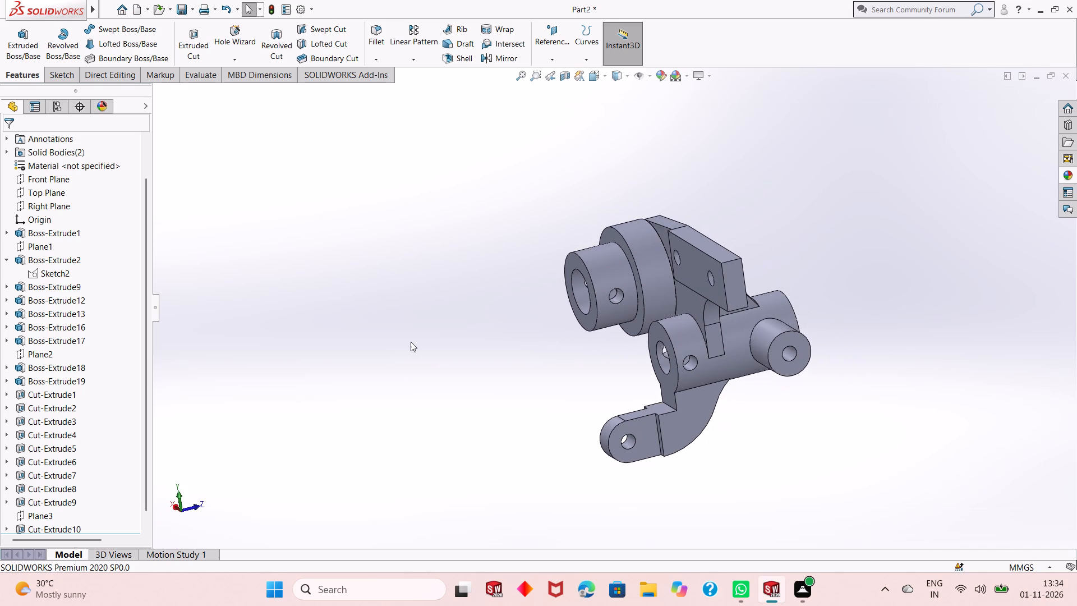
left_click(411, 342)
left_click(464, 178)
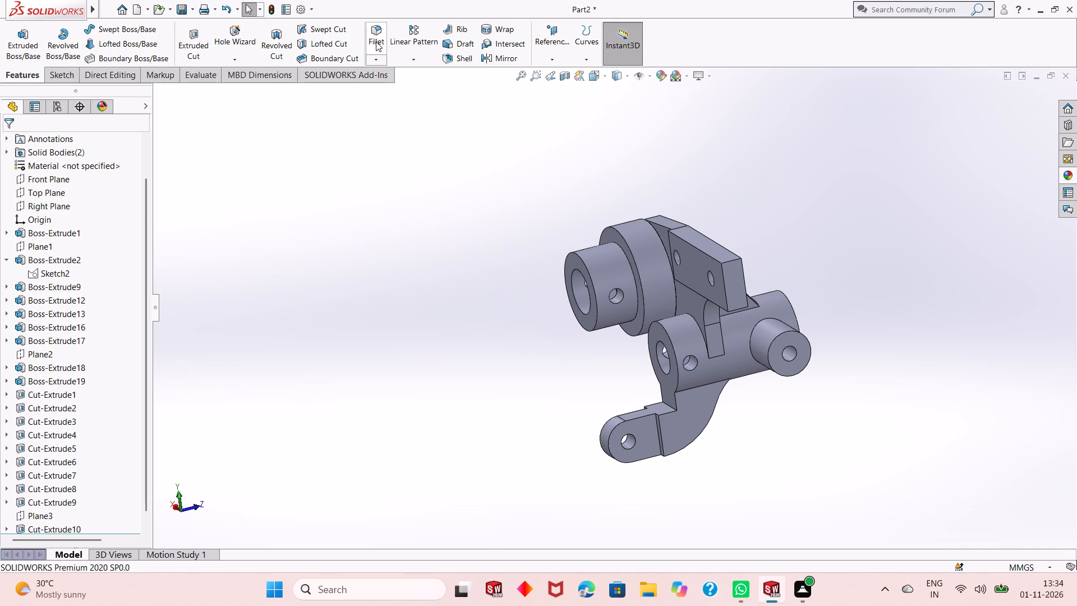
Fillet the two-hole plate's upper and lower free-end edges and the lower corner edge at its opposite end with a 3 mm radius.
left_click(376, 42)
scroll(716, 313, "down", 1)
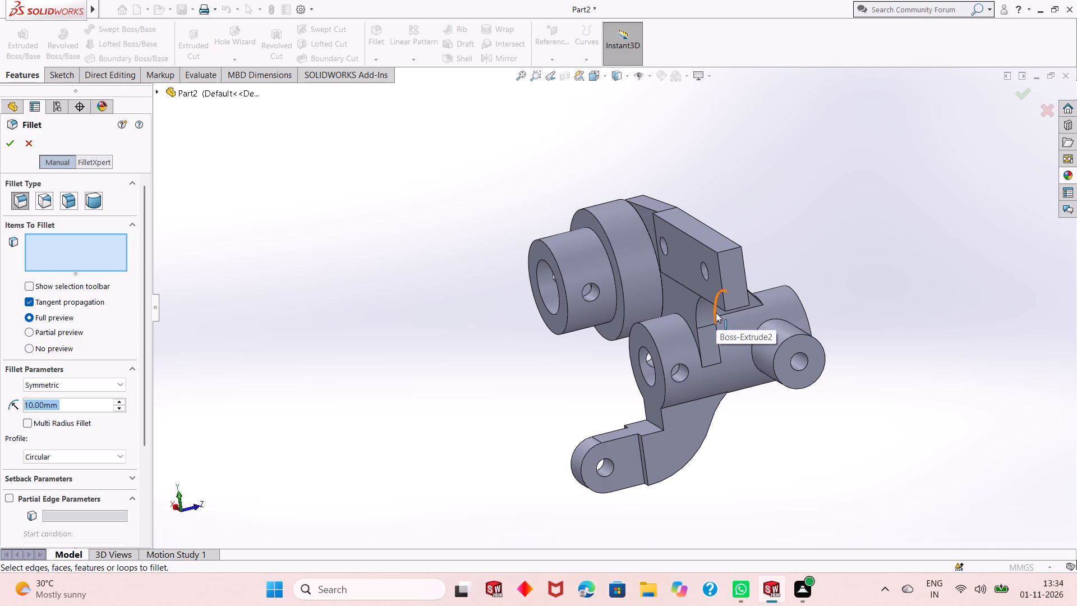
key("3")
key("Return")
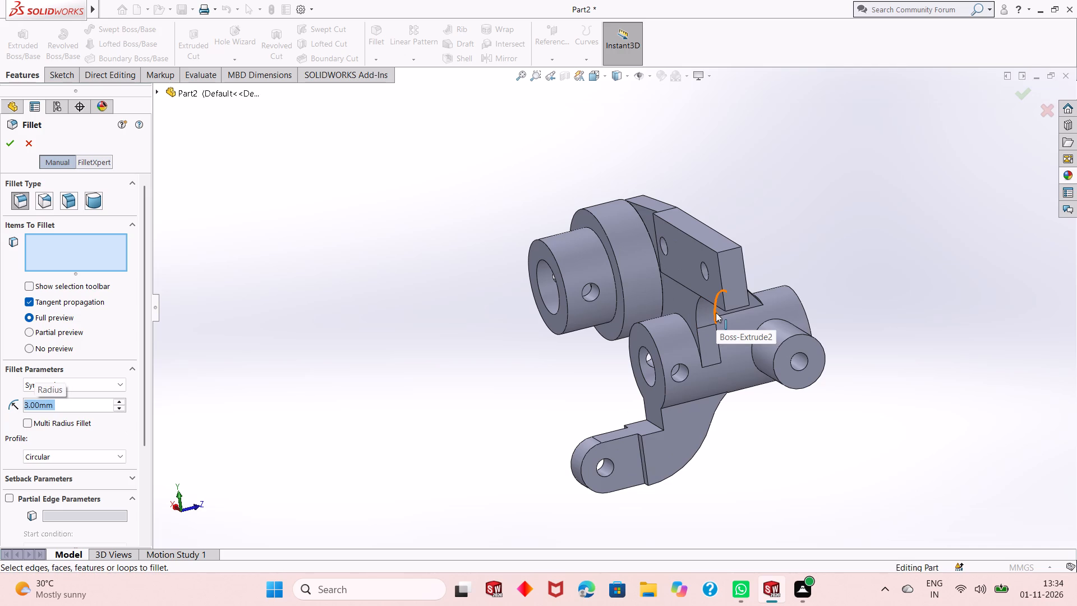
left_click(729, 250)
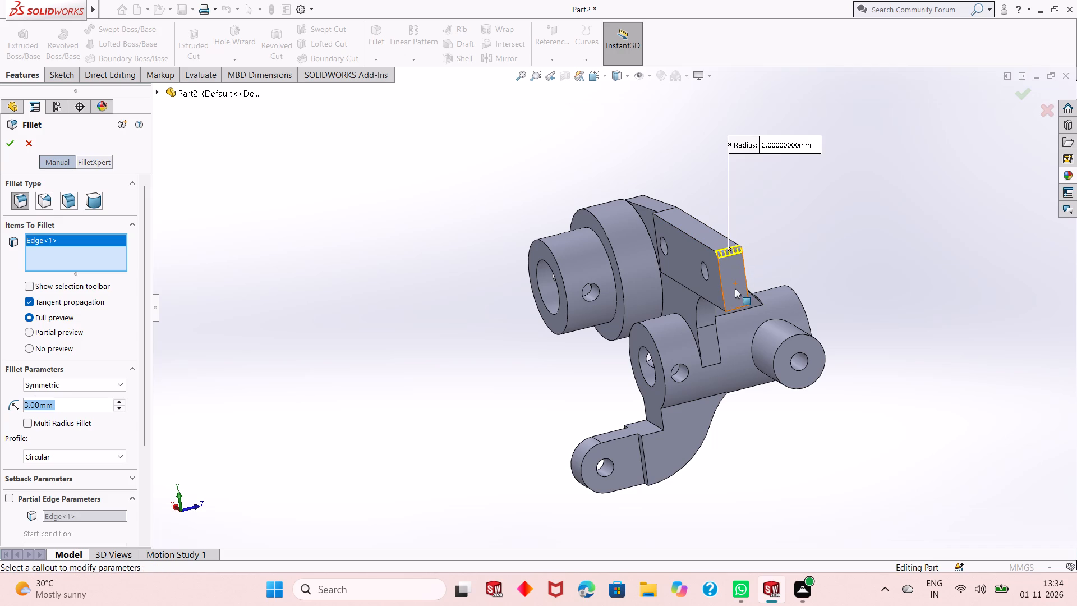
left_click(734, 306)
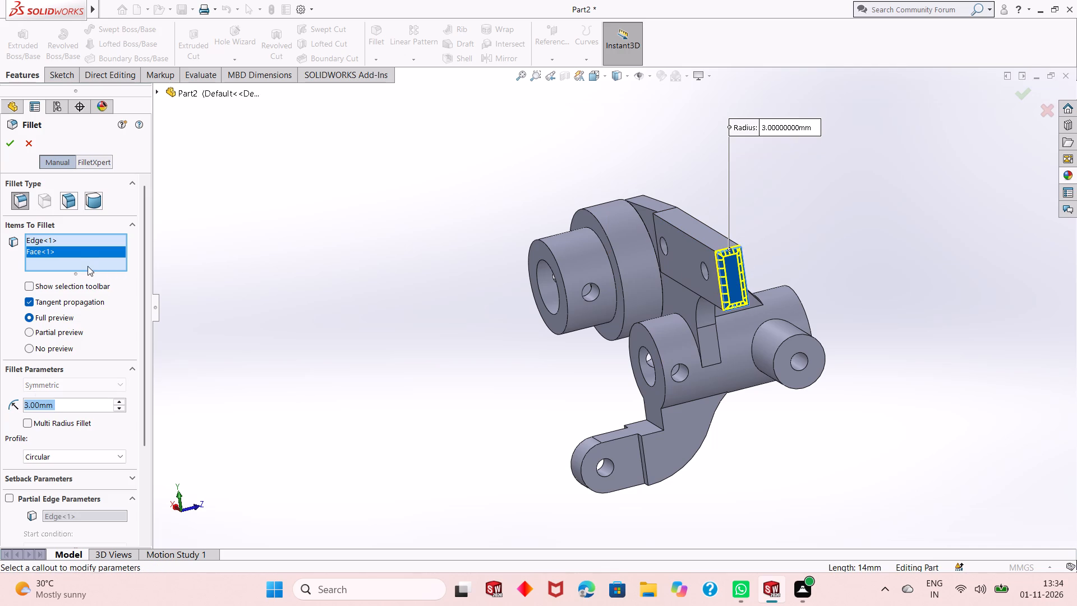
right_click(80, 252)
left_click(114, 273)
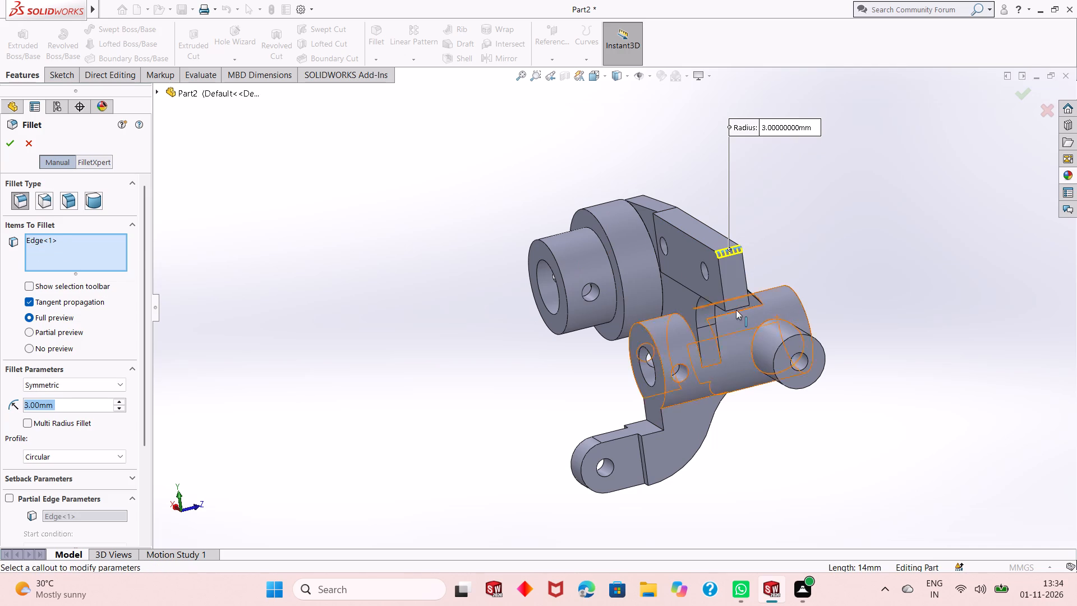
left_click(730, 312)
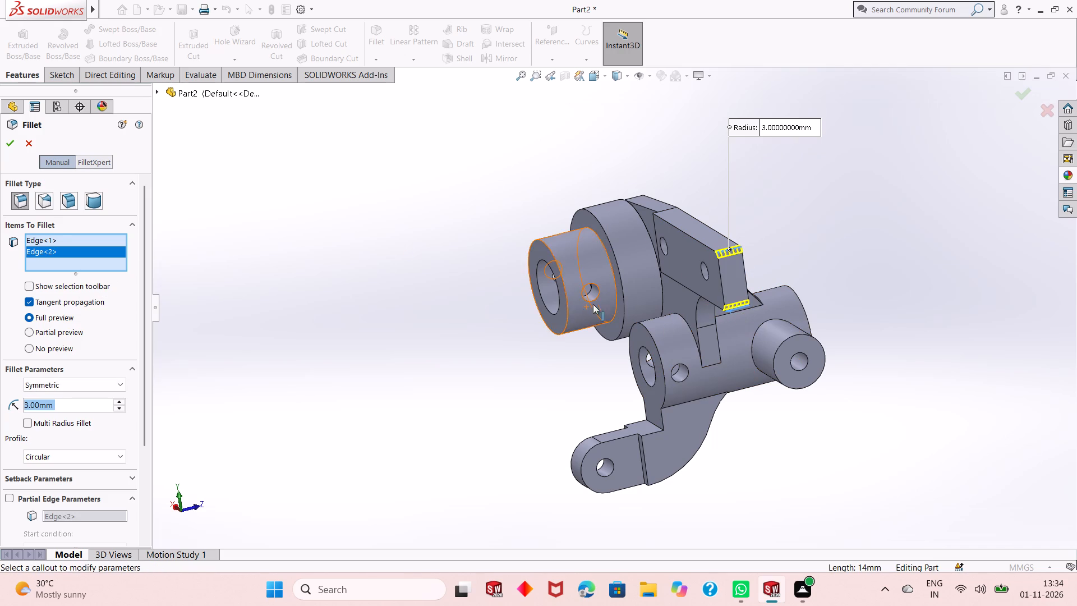
middle_click_drag(679, 300, 790, 181)
middle_click_drag(790, 181, 788, 204)
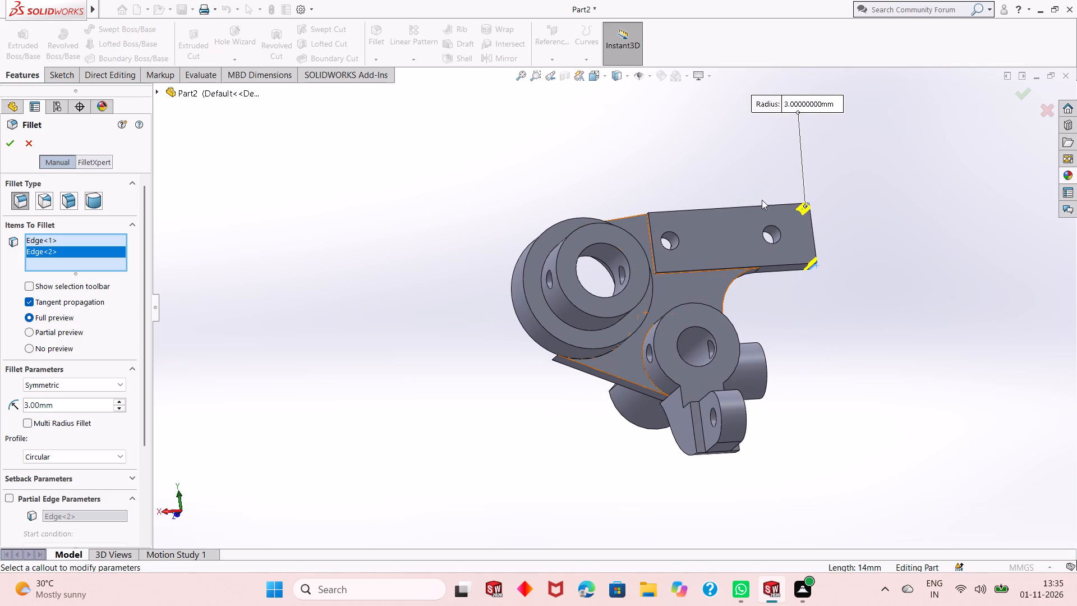
middle_click_drag(678, 203, 715, 331)
scroll(686, 299, "down", 4)
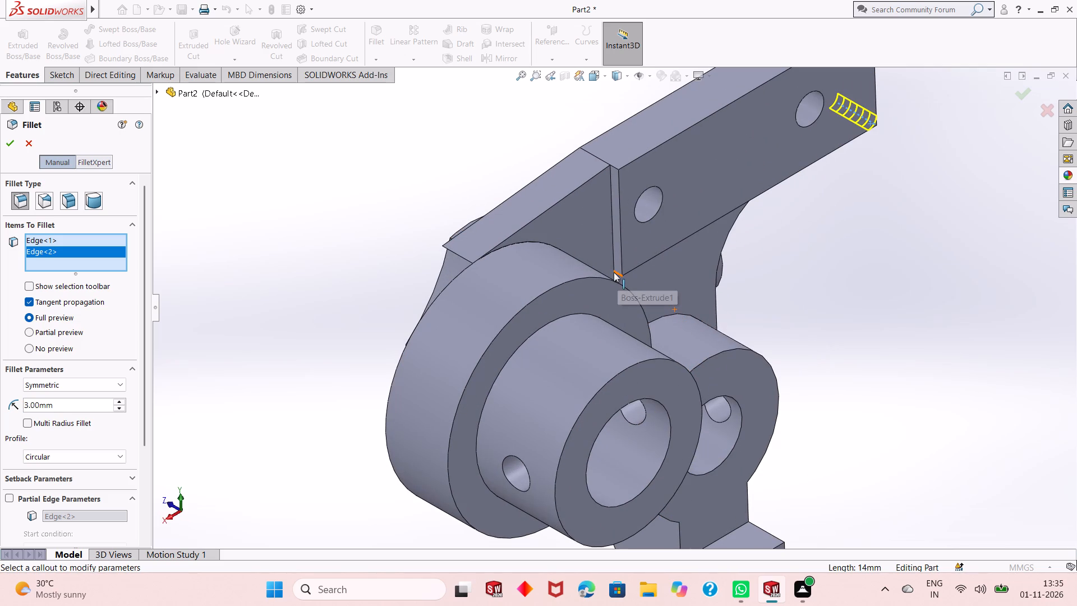
left_click(613, 272)
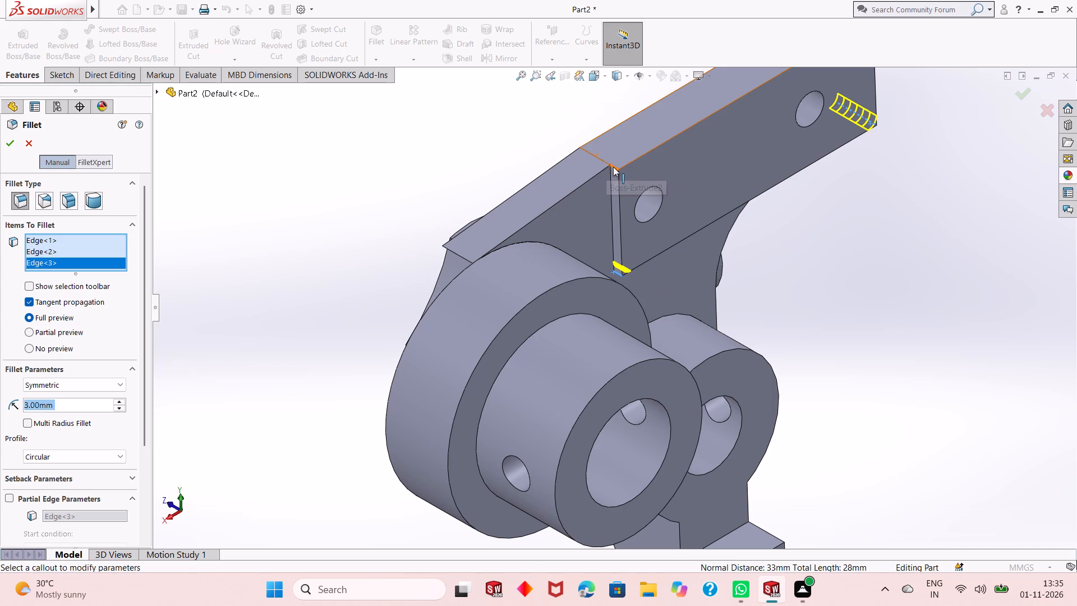
left_click(613, 167)
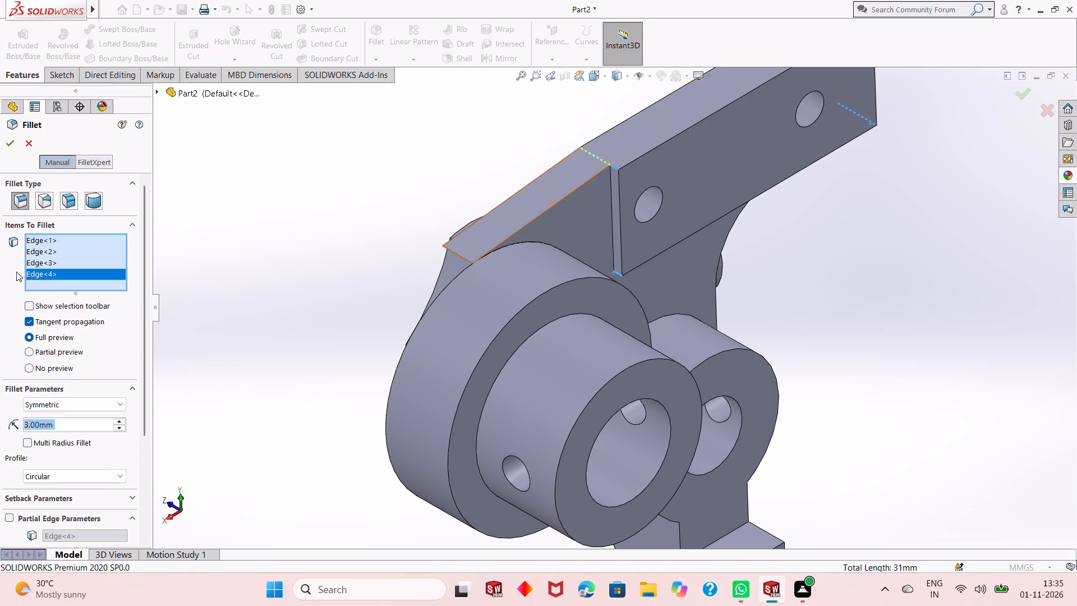
right_click(43, 271)
left_click(62, 292)
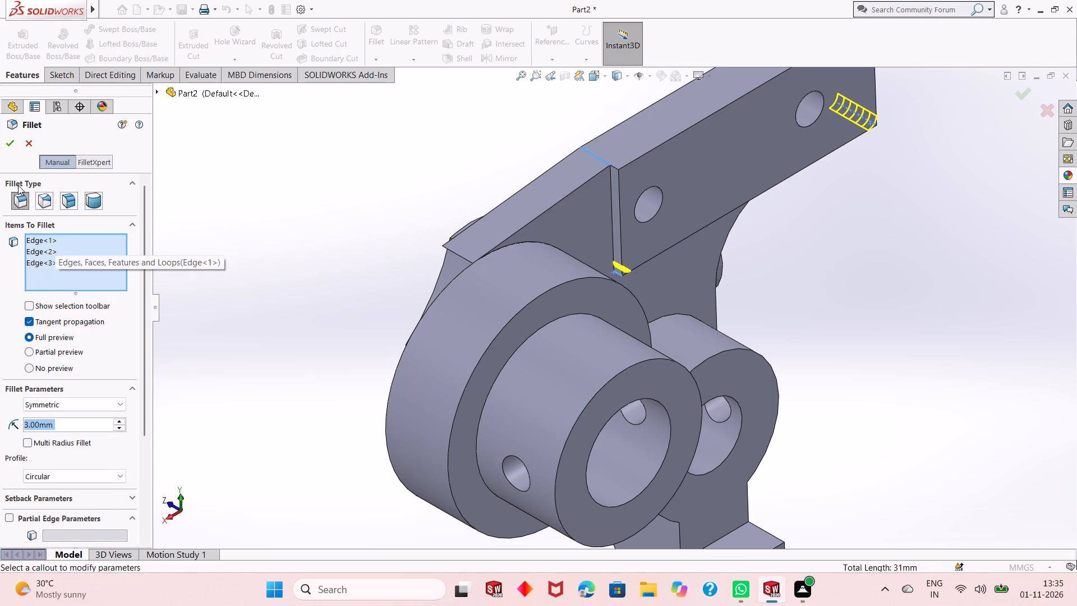
left_click(5, 145)
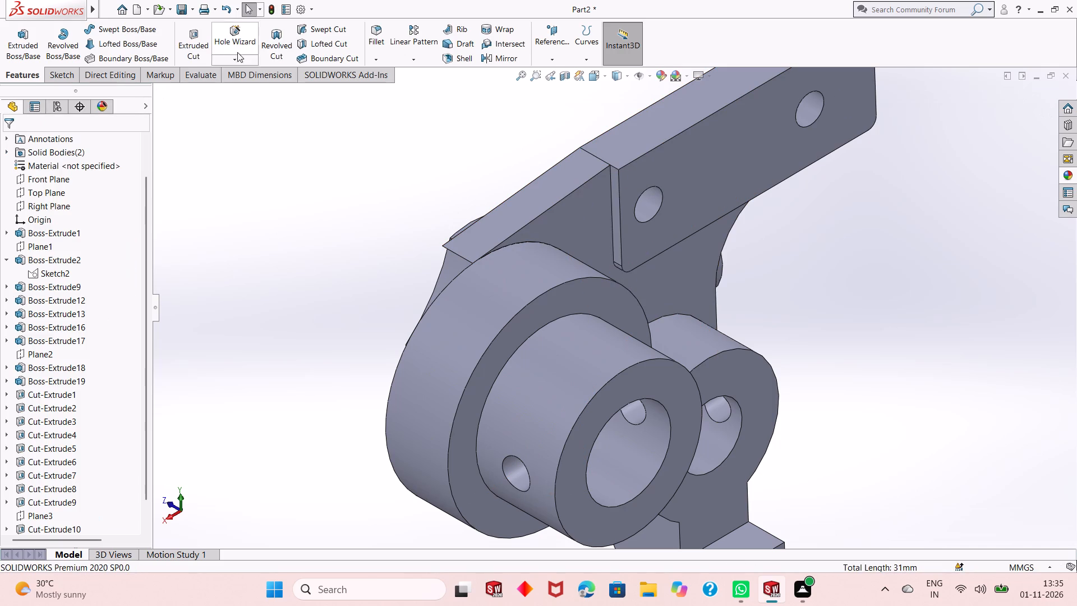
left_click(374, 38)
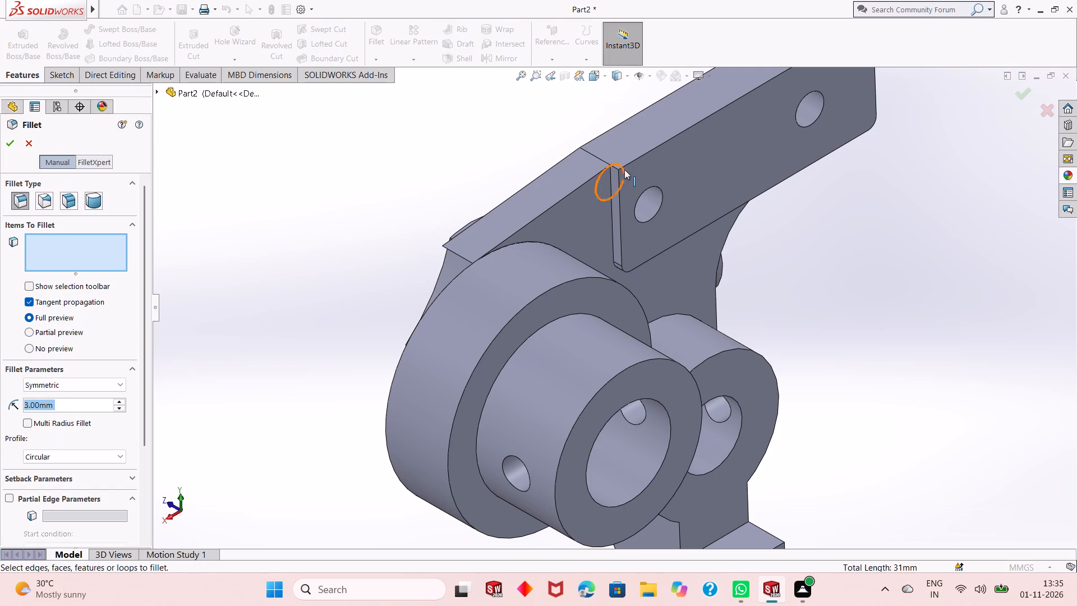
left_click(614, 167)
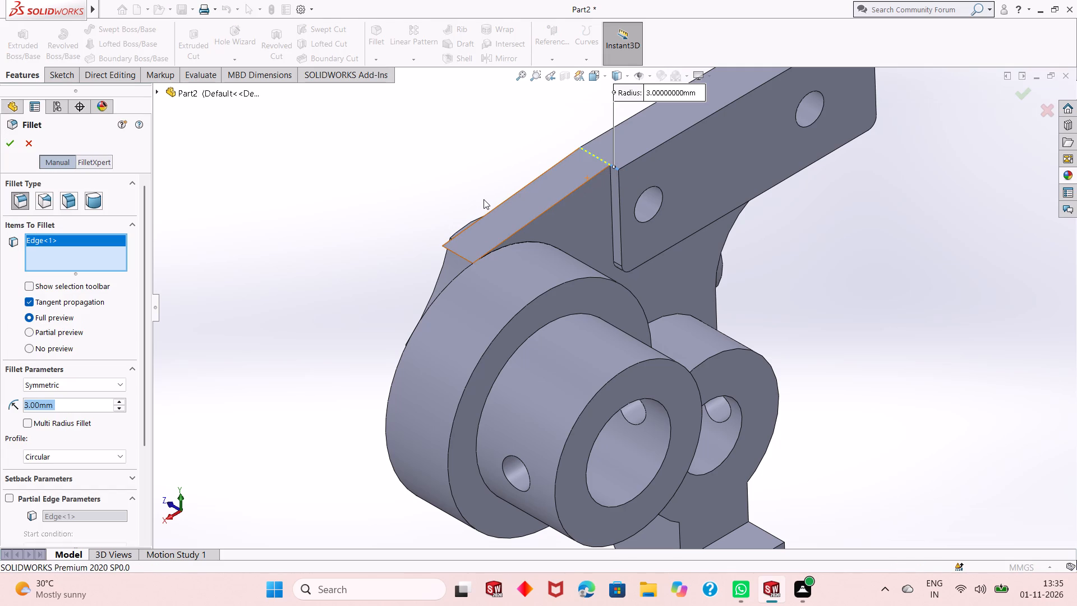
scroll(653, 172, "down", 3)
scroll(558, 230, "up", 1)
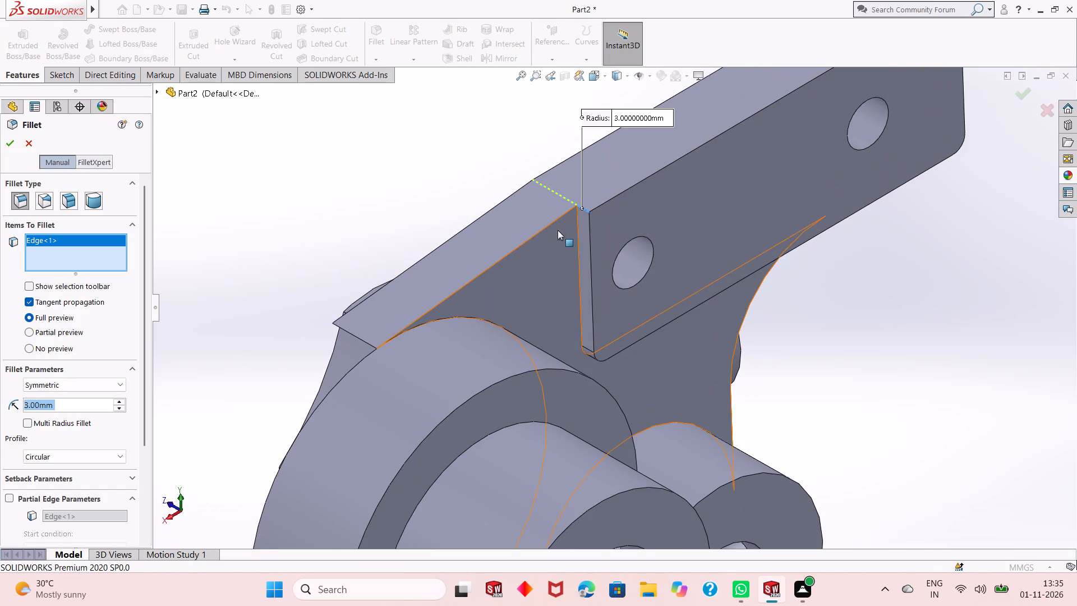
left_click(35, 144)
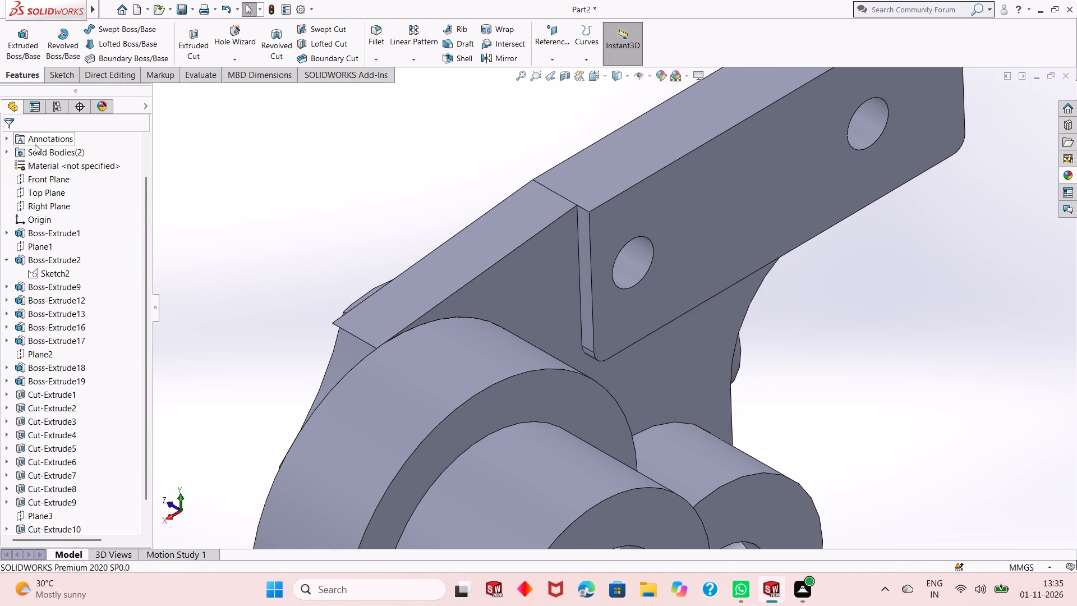
Examine the plate's rounded corners and the surrounding cylinders from several angles.
middle_click_drag(340, 282, 326, 261)
scroll(397, 264, "up", 3)
scroll(556, 189, "down", 2)
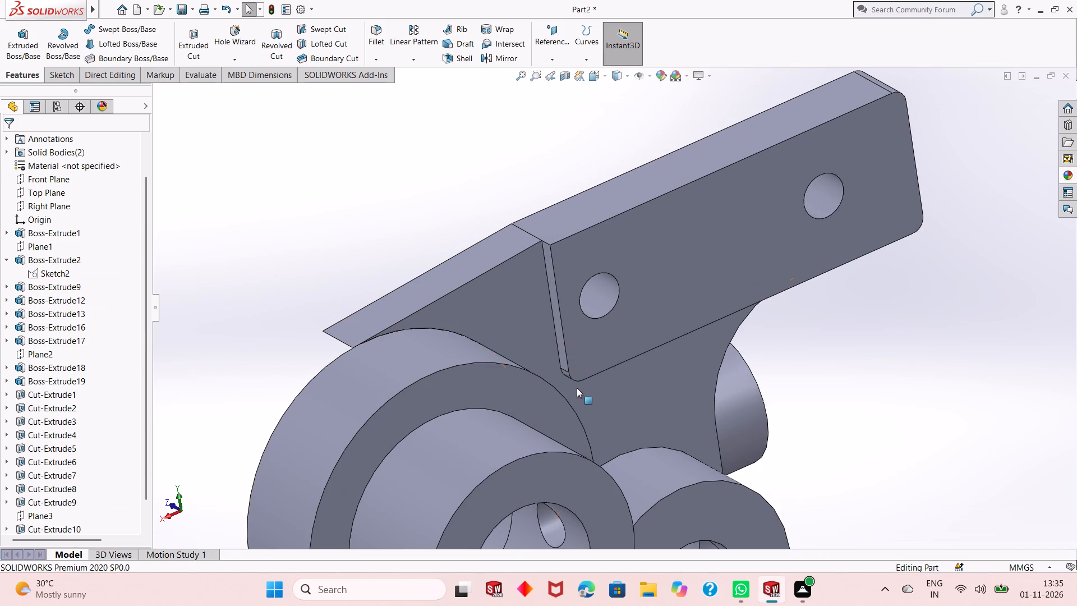
middle_click_drag(551, 279, 632, 373)
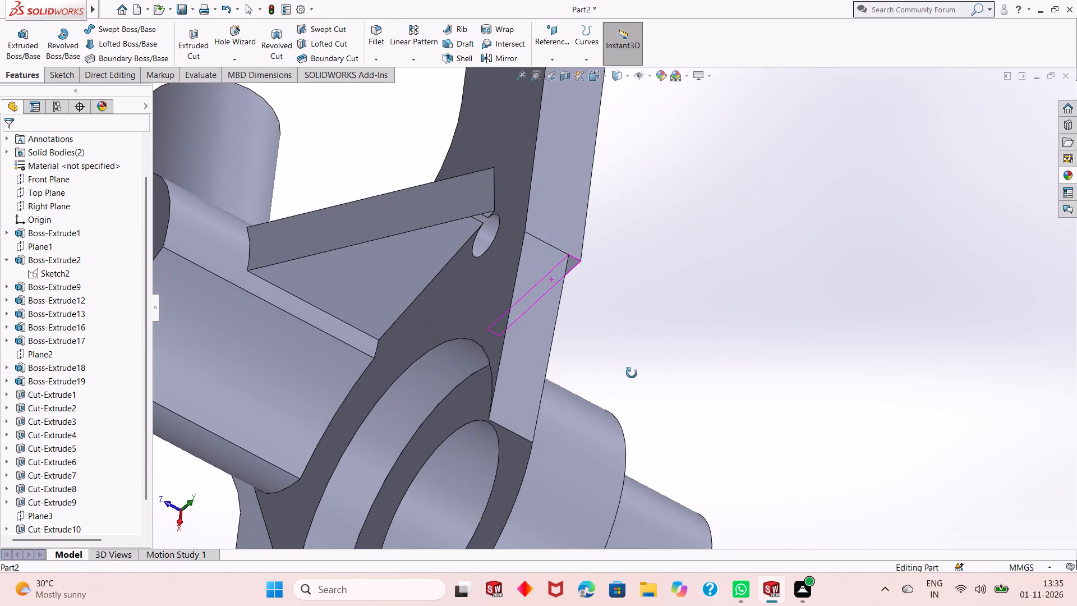
middle_click_drag(632, 373, 598, 255)
scroll(722, 395, "up", 2)
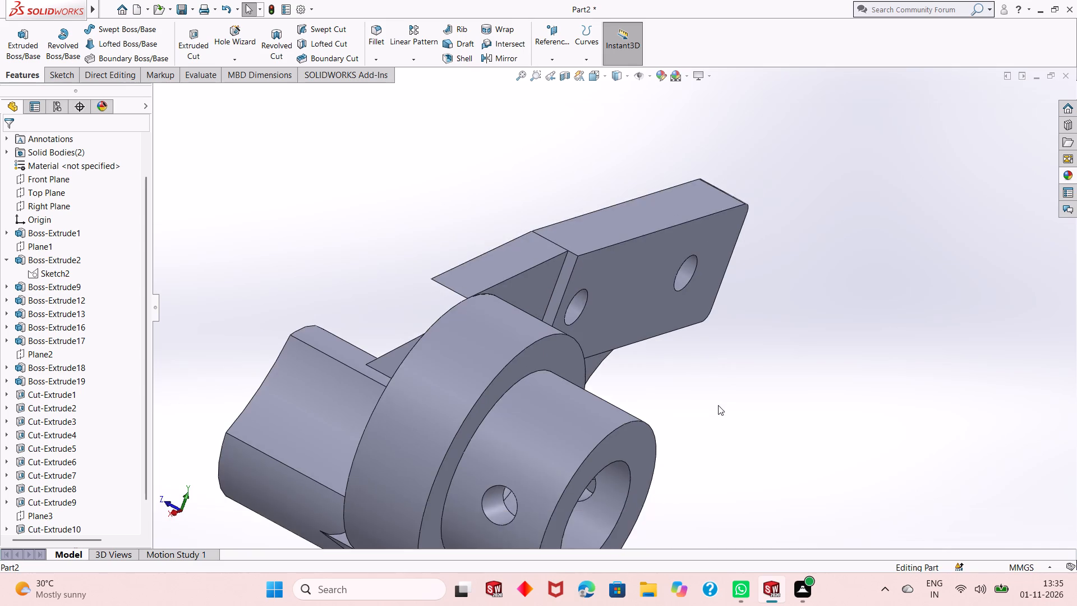
middle_click_drag(718, 405, 634, 351)
scroll(643, 389, "up", 3)
middle_click_drag(812, 433, 795, 392)
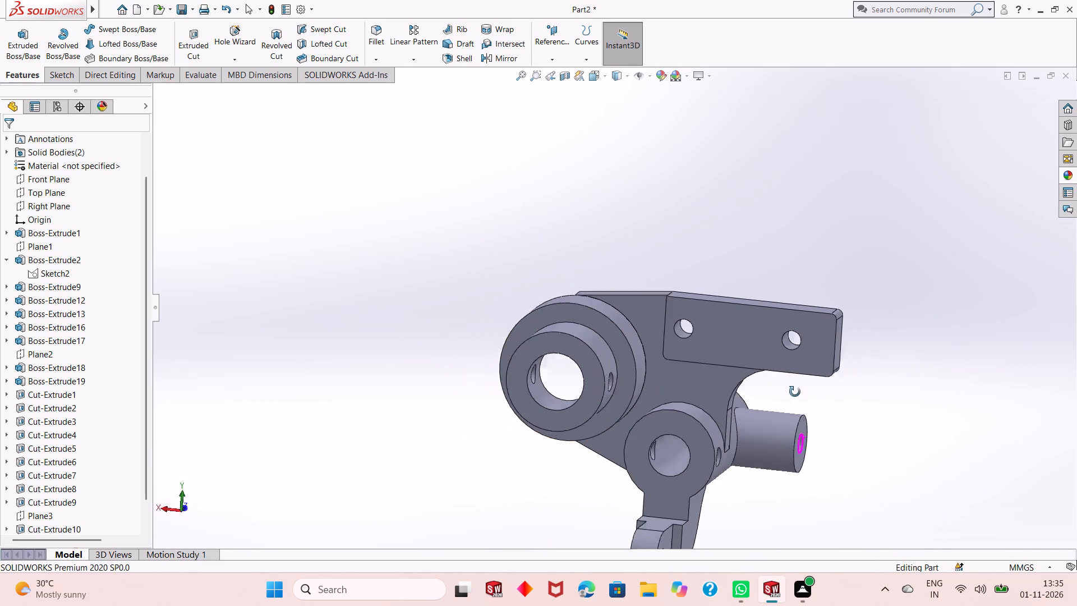
middle_click_drag(795, 392, 761, 403)
scroll(673, 365, "down", 1)
middle_click_drag(673, 365, 662, 388)
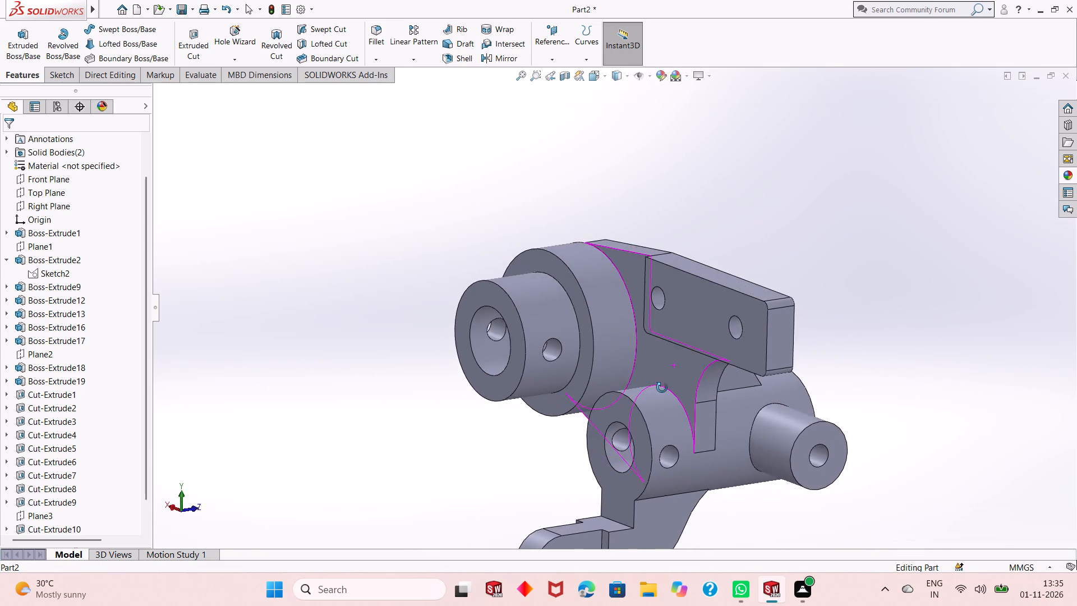
middle_click_drag(662, 388, 658, 392)
scroll(655, 392, "up", 2)
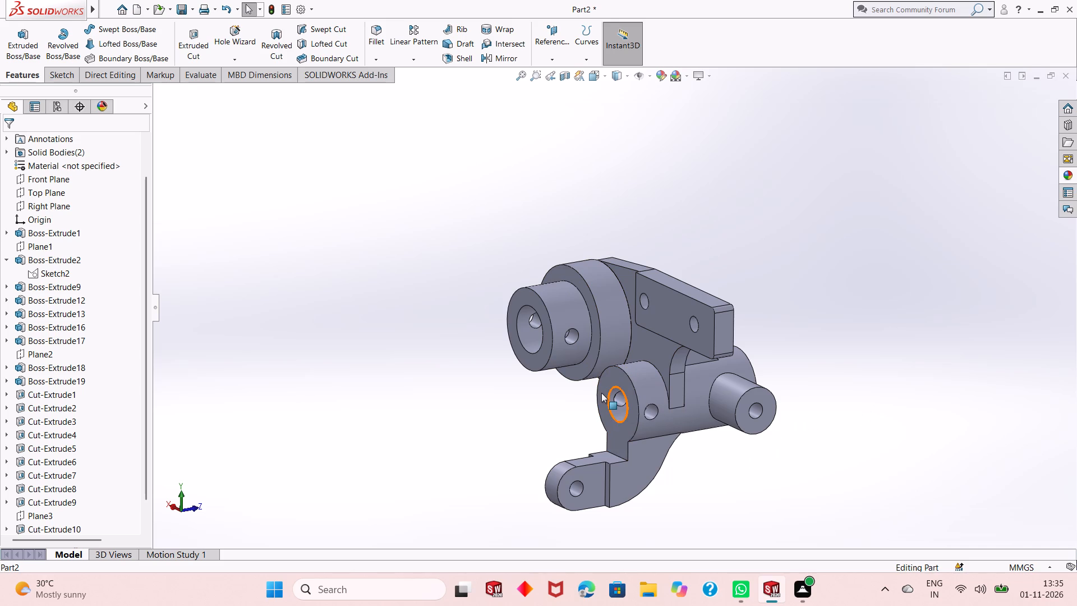
scroll(601, 393, "down", 2)
scroll(665, 387, "down", 2)
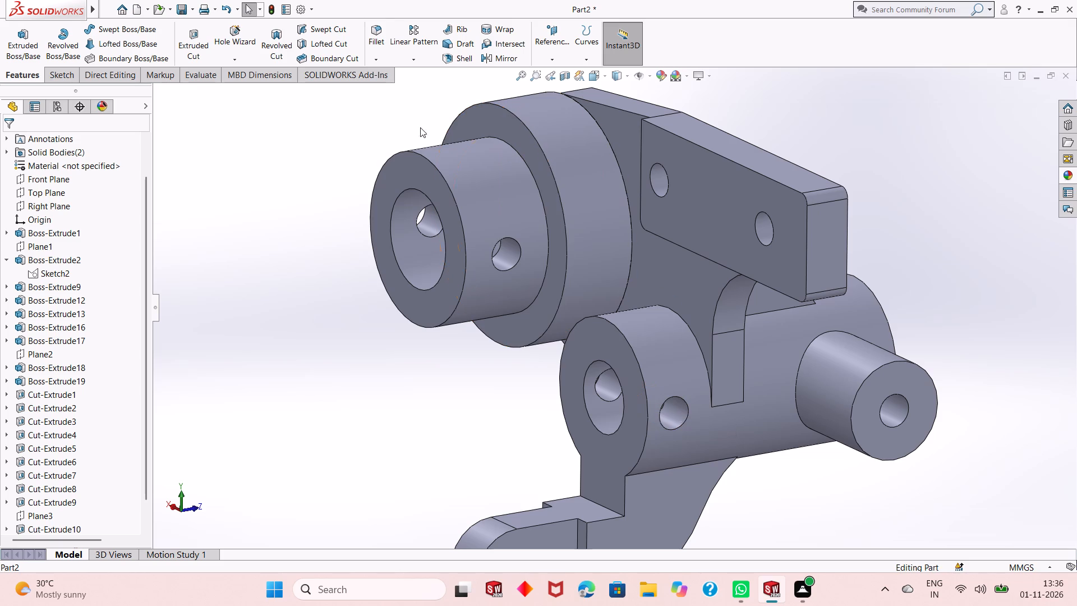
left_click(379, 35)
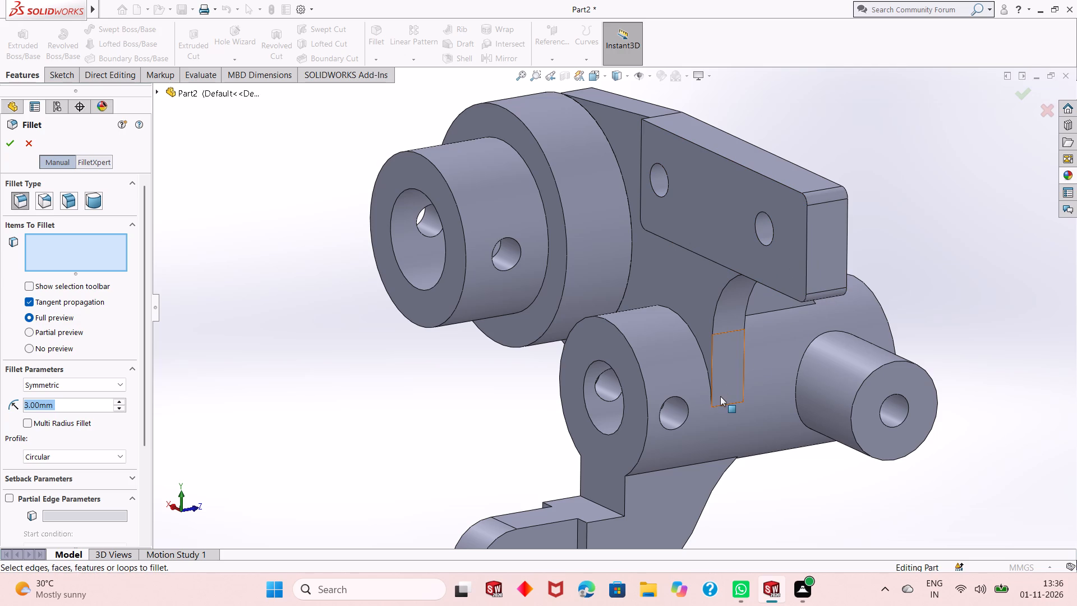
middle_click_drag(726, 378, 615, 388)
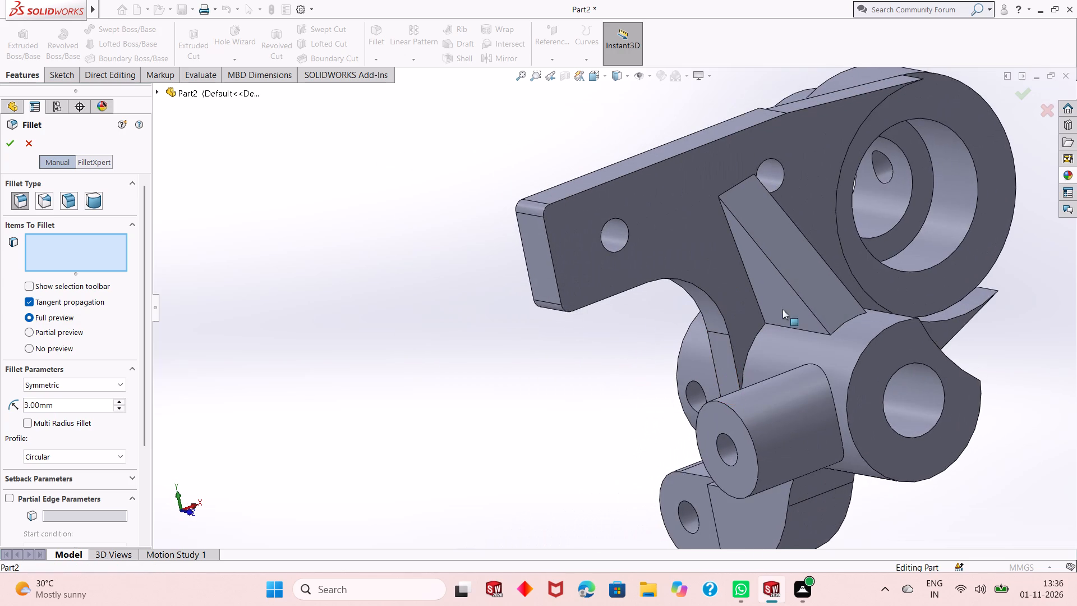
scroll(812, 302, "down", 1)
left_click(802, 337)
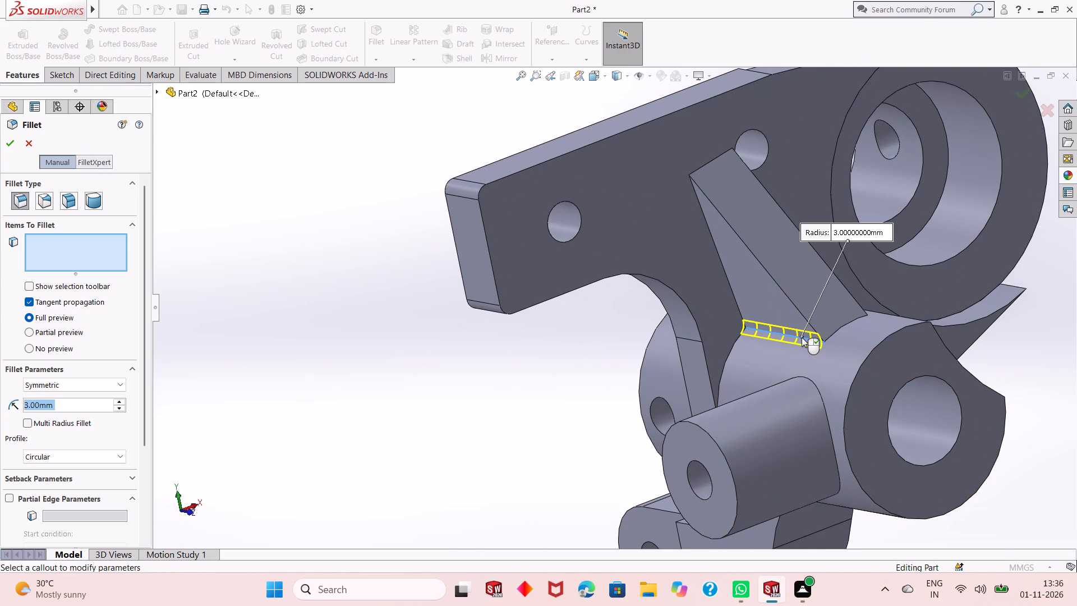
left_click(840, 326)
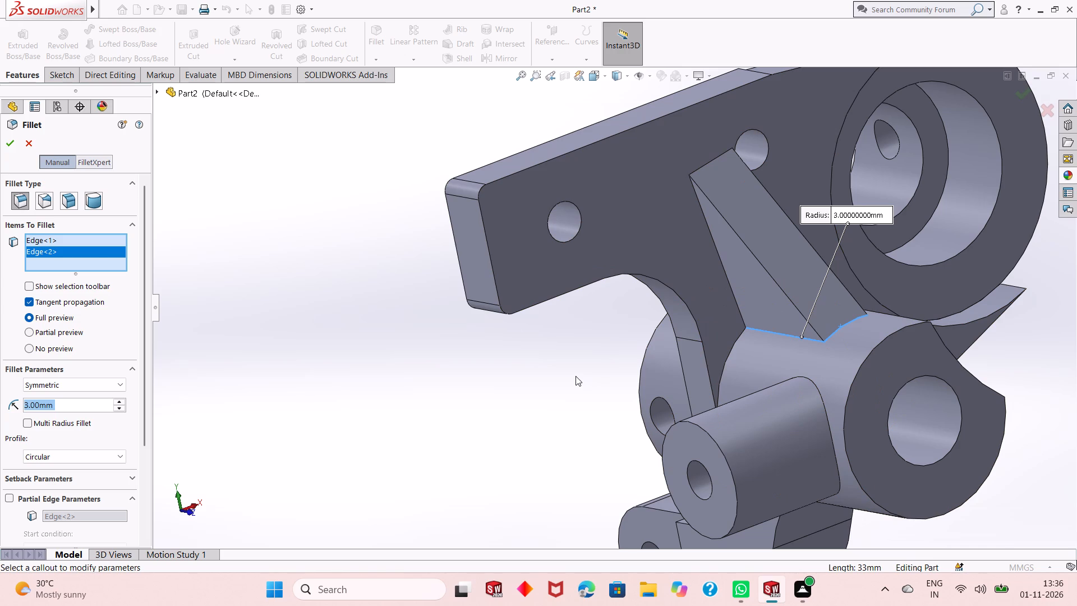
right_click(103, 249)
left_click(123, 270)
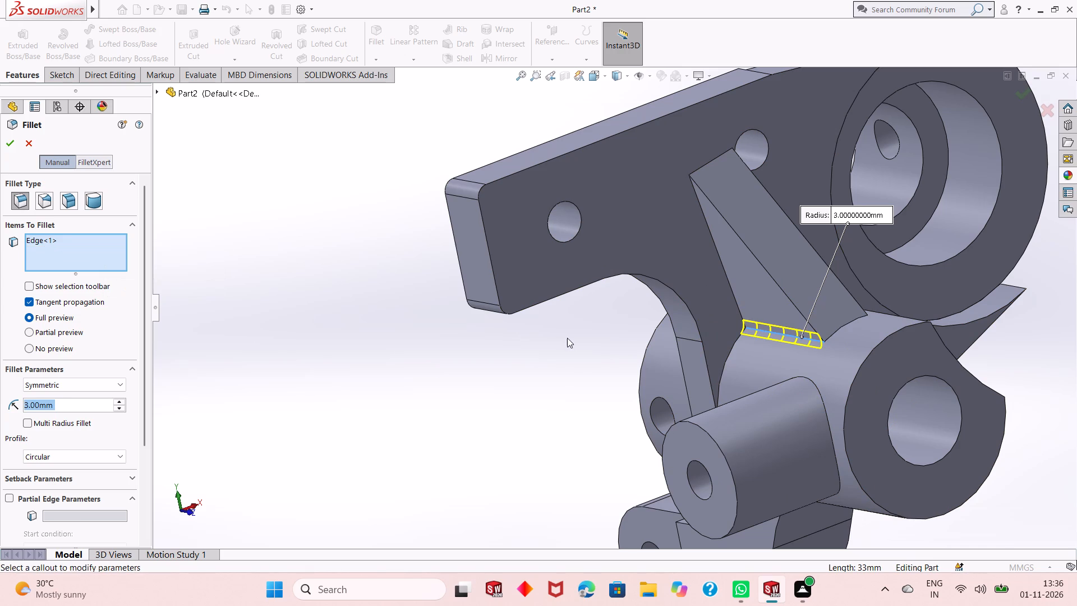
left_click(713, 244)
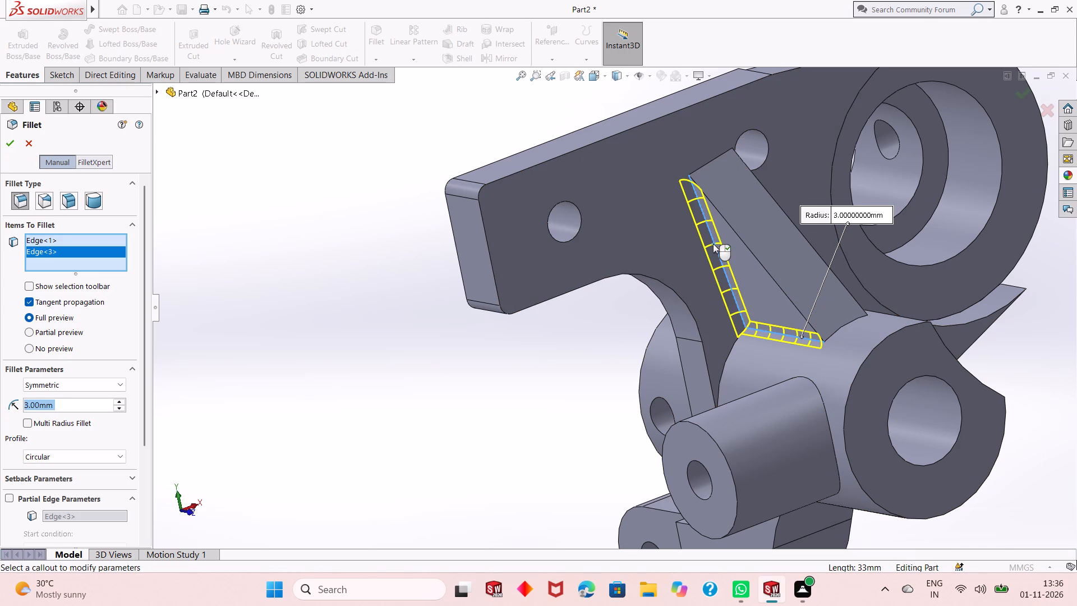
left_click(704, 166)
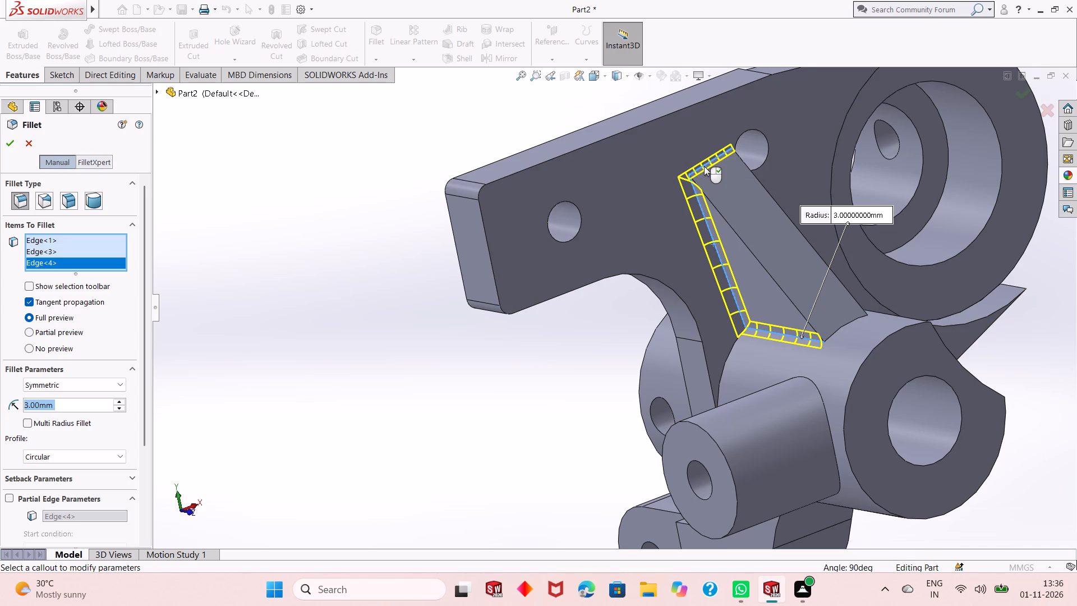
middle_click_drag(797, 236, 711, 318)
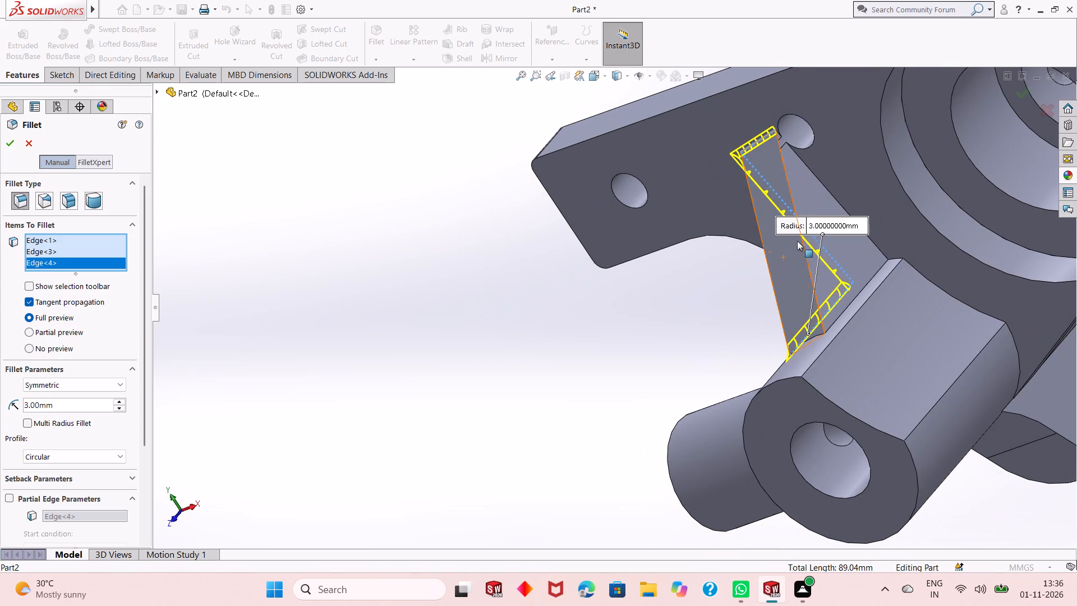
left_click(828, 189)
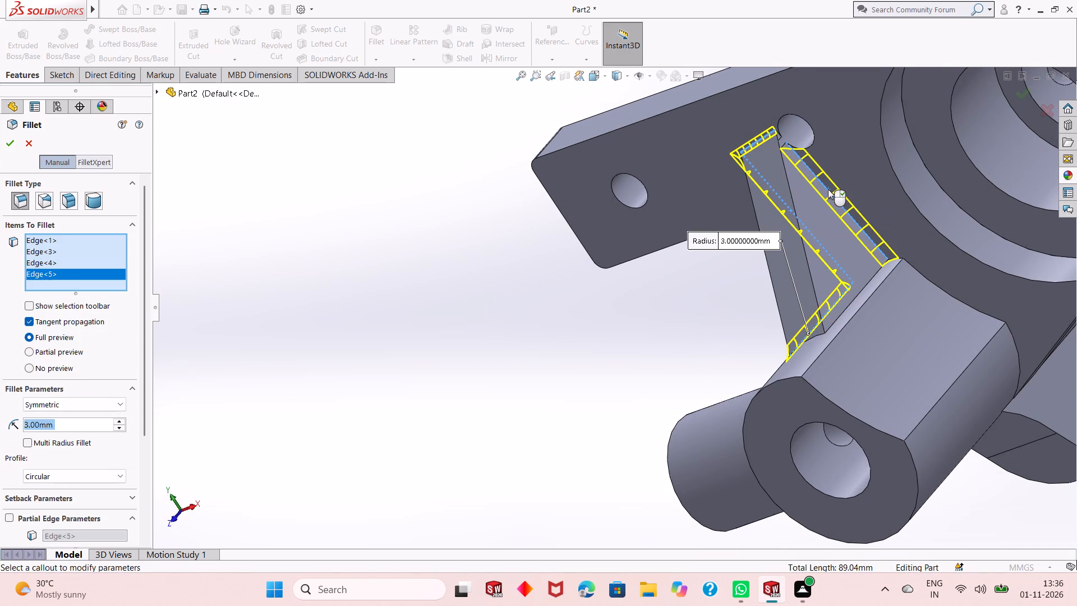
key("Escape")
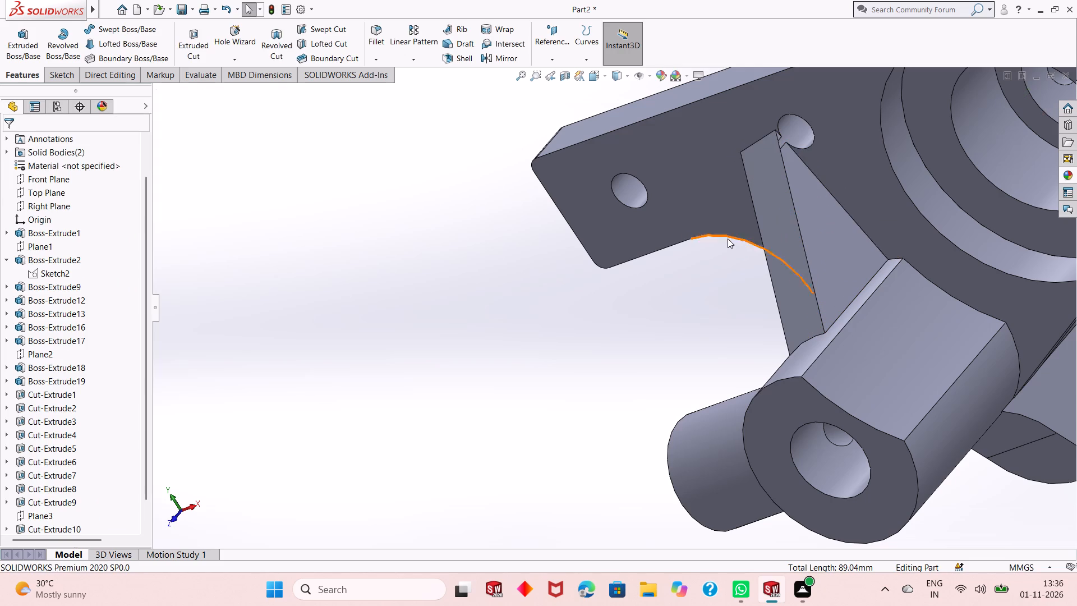
Edit the plate's two-hole cut sketch, setting the spacing between the two holes to 59 mm.
scroll(728, 238, "up", 3)
middle_click_drag(728, 238, 765, 197)
key("Escape")
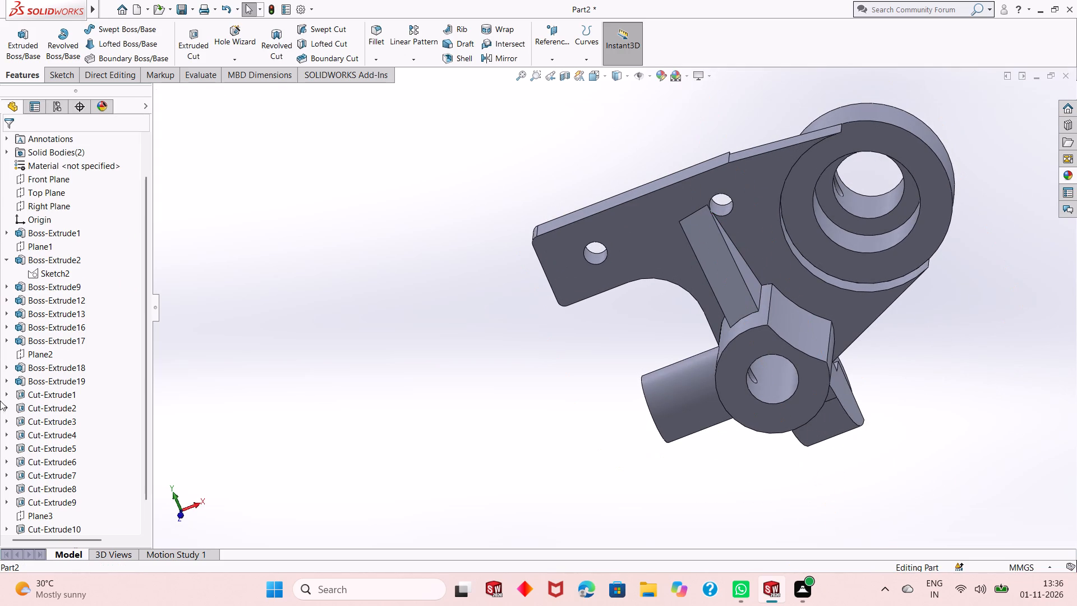
left_click(54, 470)
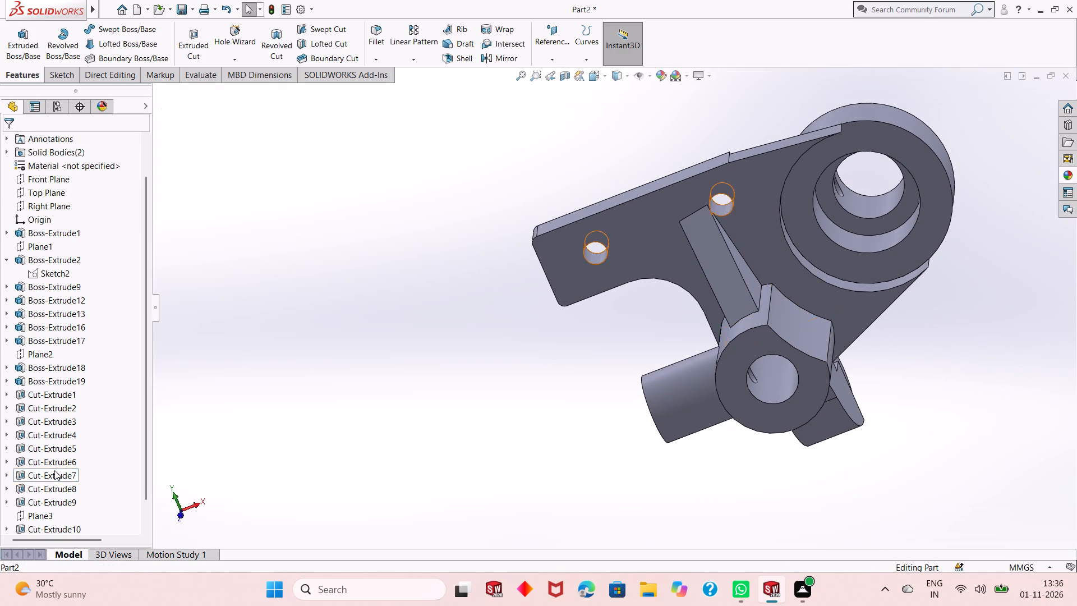
left_click(80, 438)
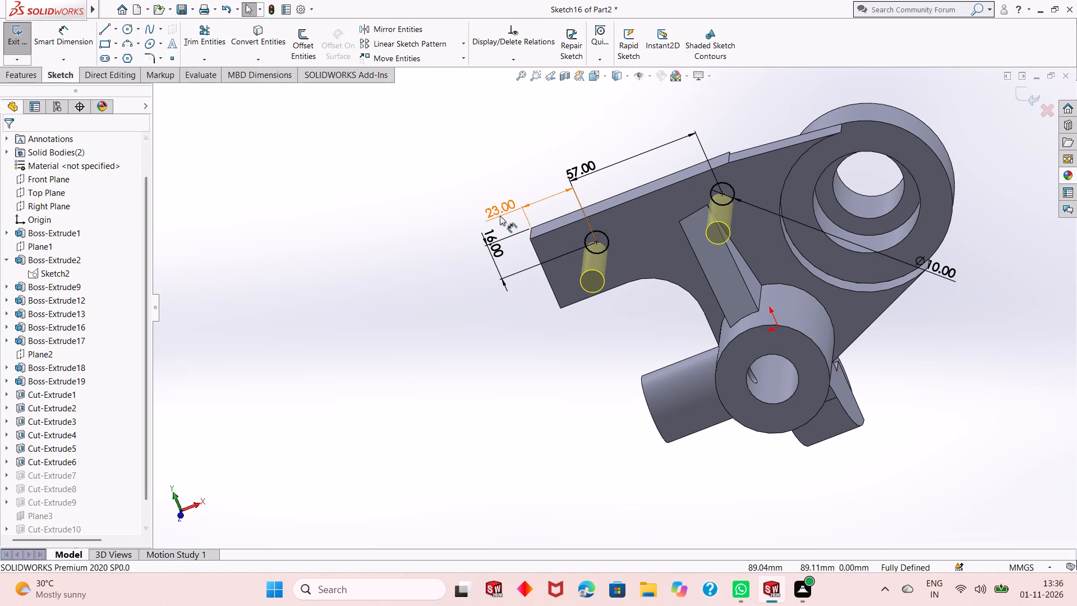
double_click(583, 172)
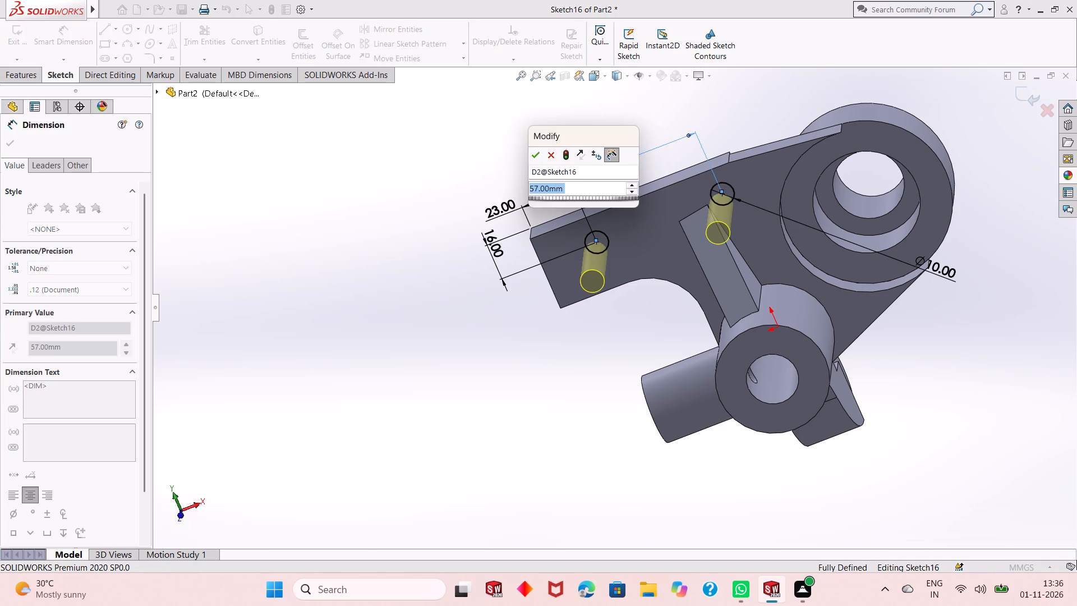
type("59")
key("Return")
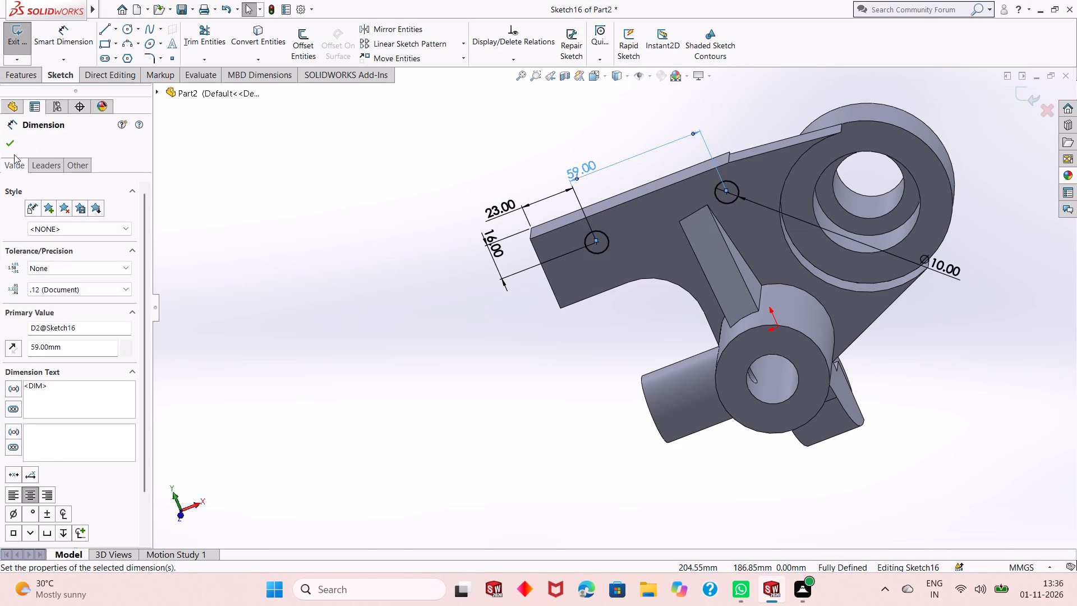
left_click(10, 150)
key("Escape")
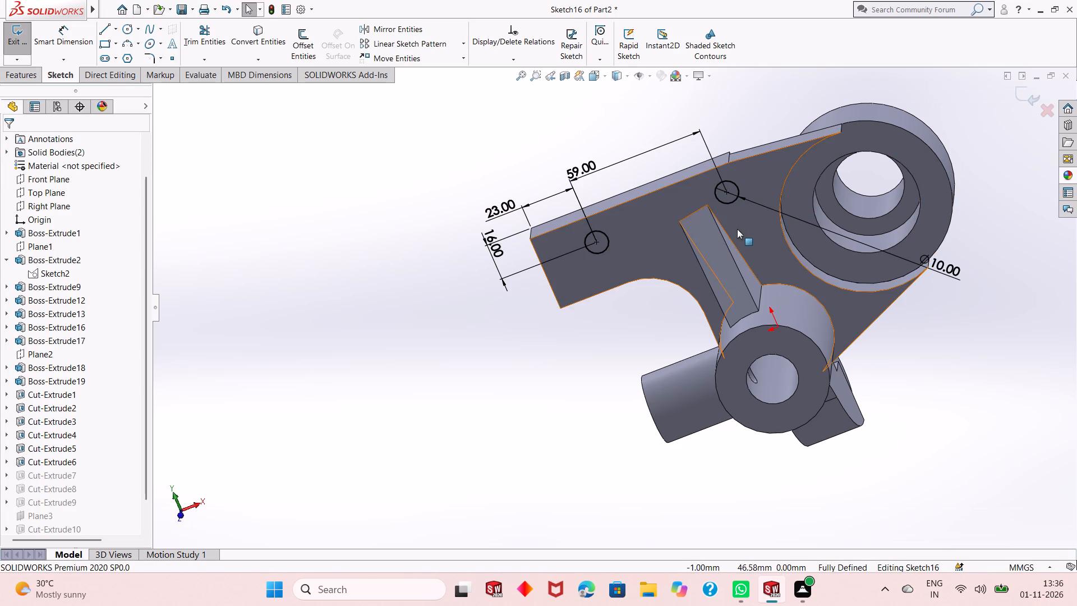
key("Escape")
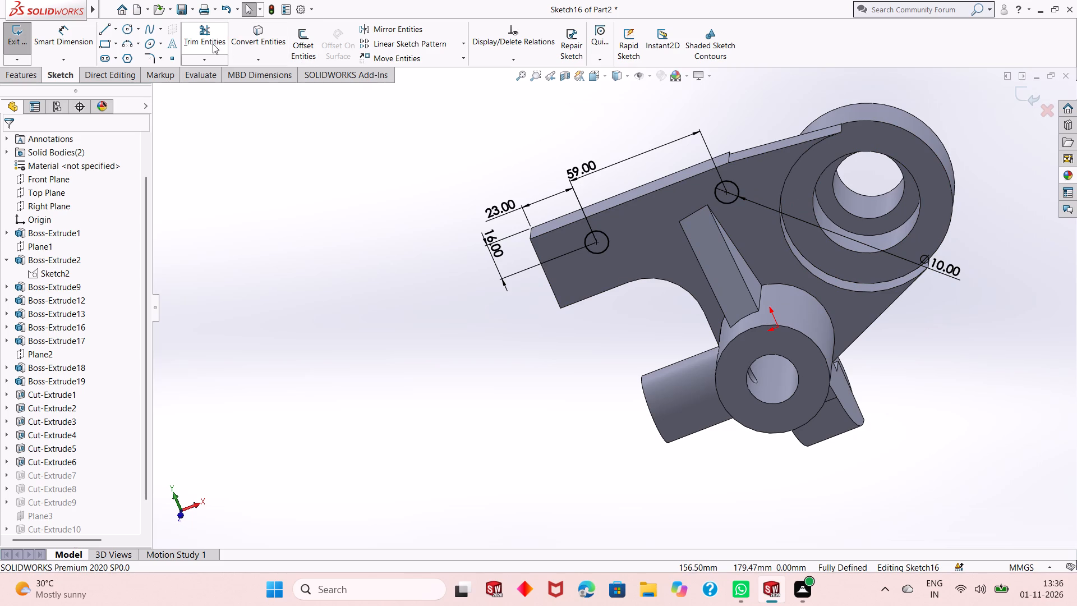
left_click(28, 75)
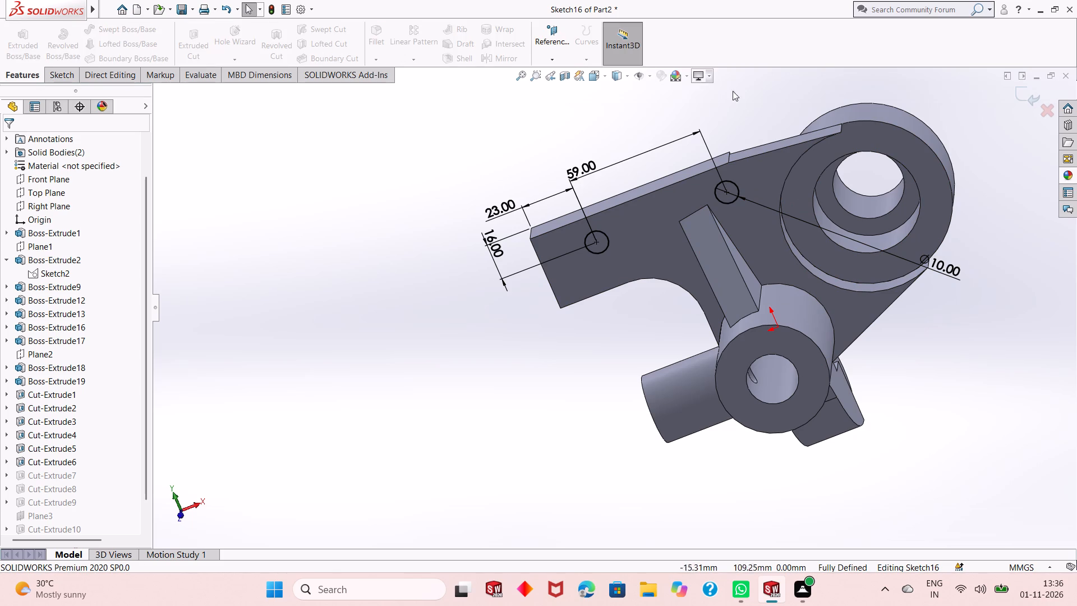
left_click(1023, 90)
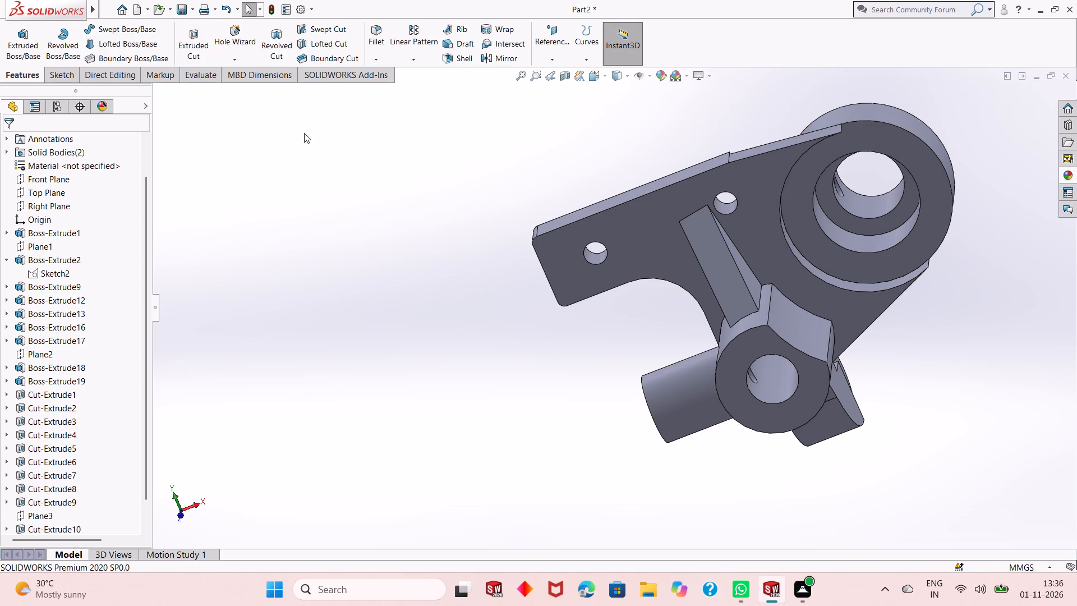
Start a 3 mm fillet on one side of the rib, along its edges against the plate and the cylinder.
left_click(377, 42)
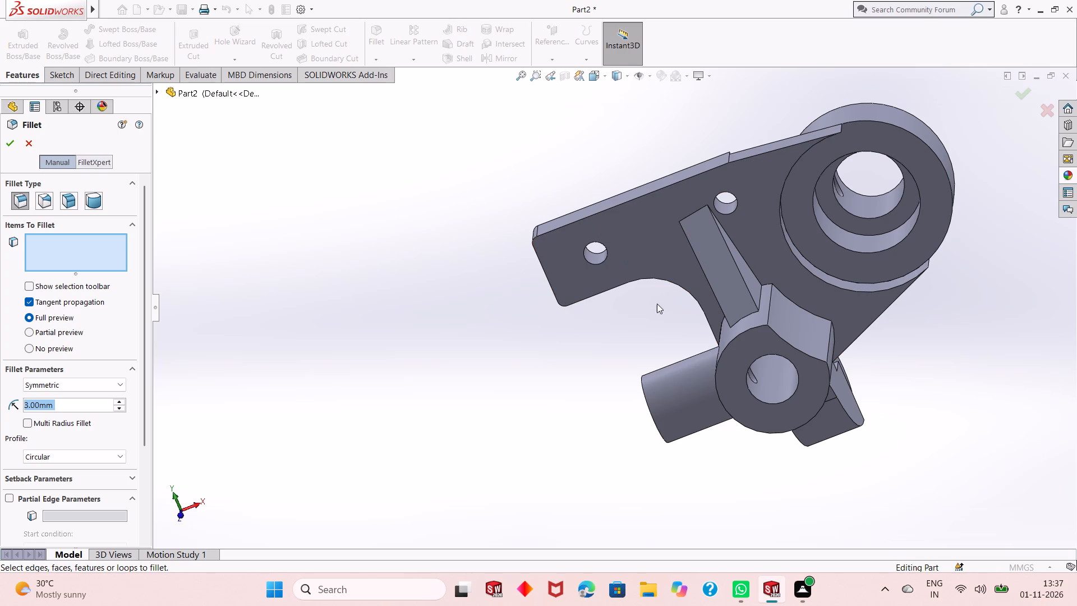
middle_click_drag(622, 350, 682, 265)
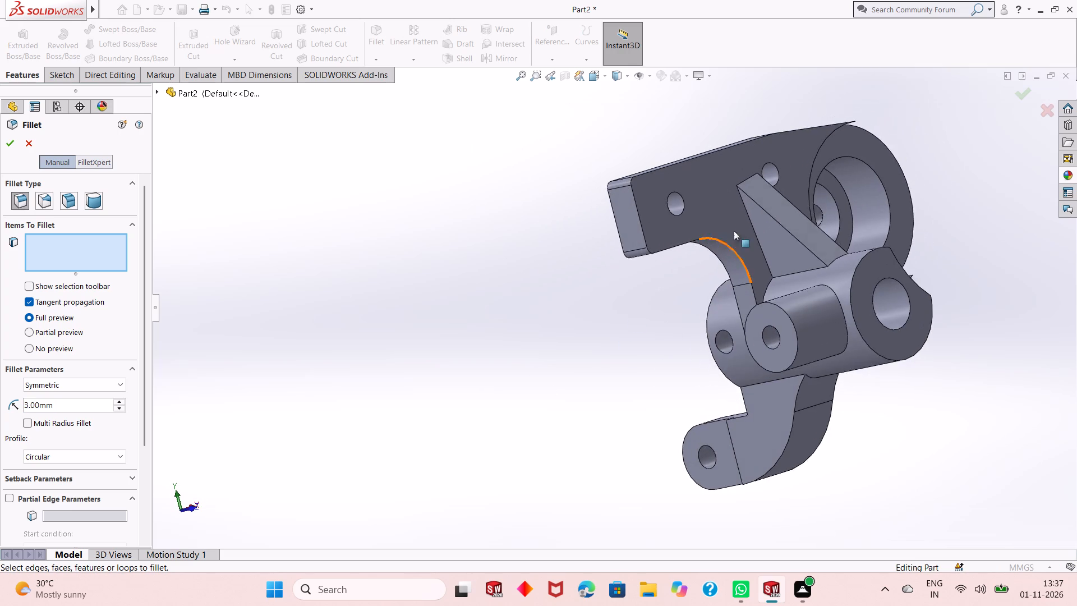
scroll(802, 221, "down", 3)
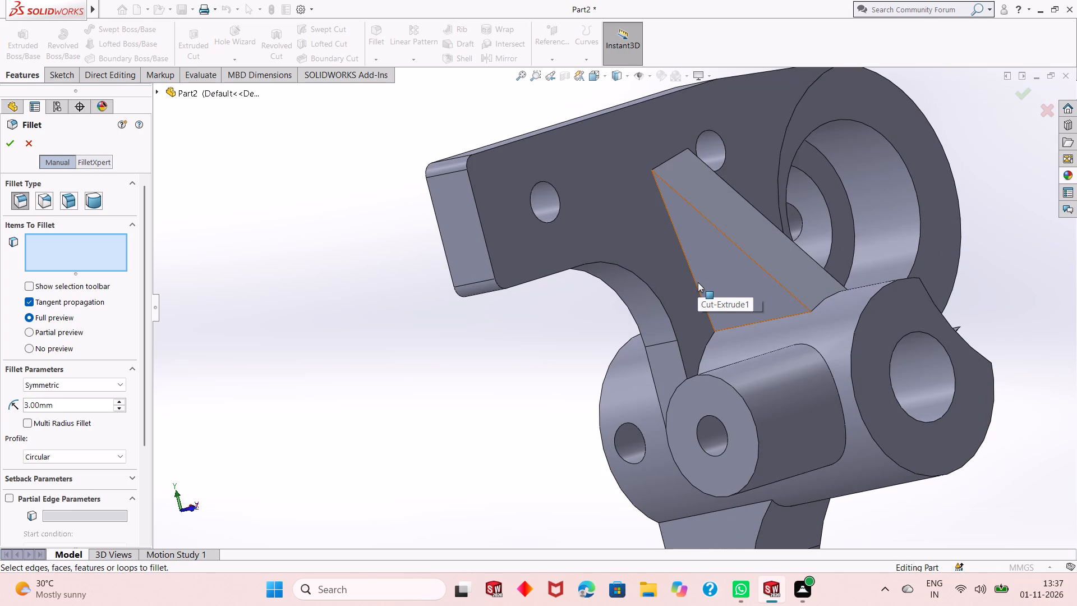
left_click(697, 283)
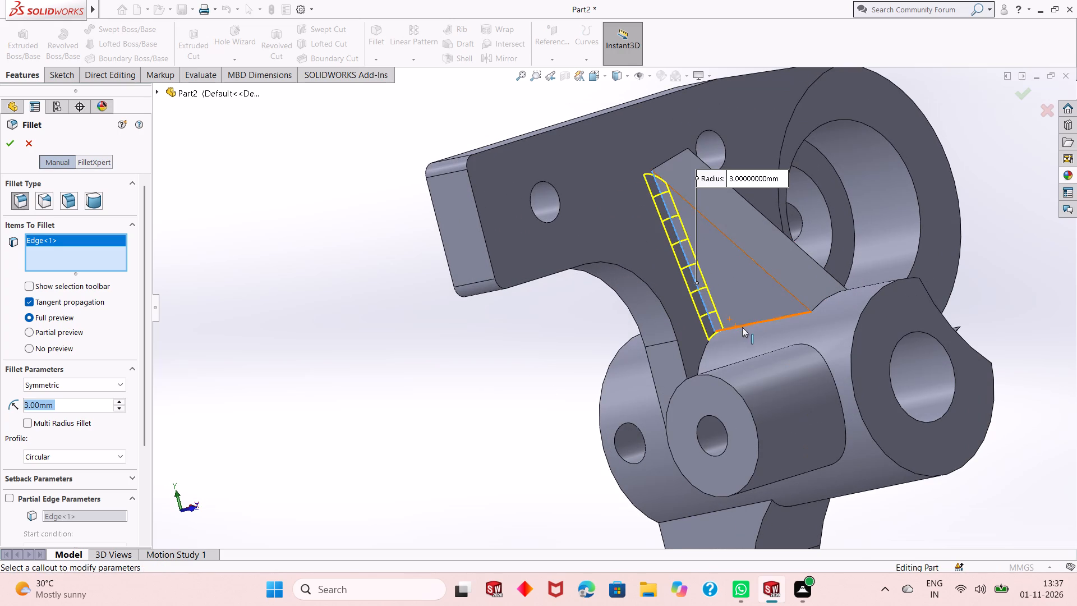
left_click(743, 328)
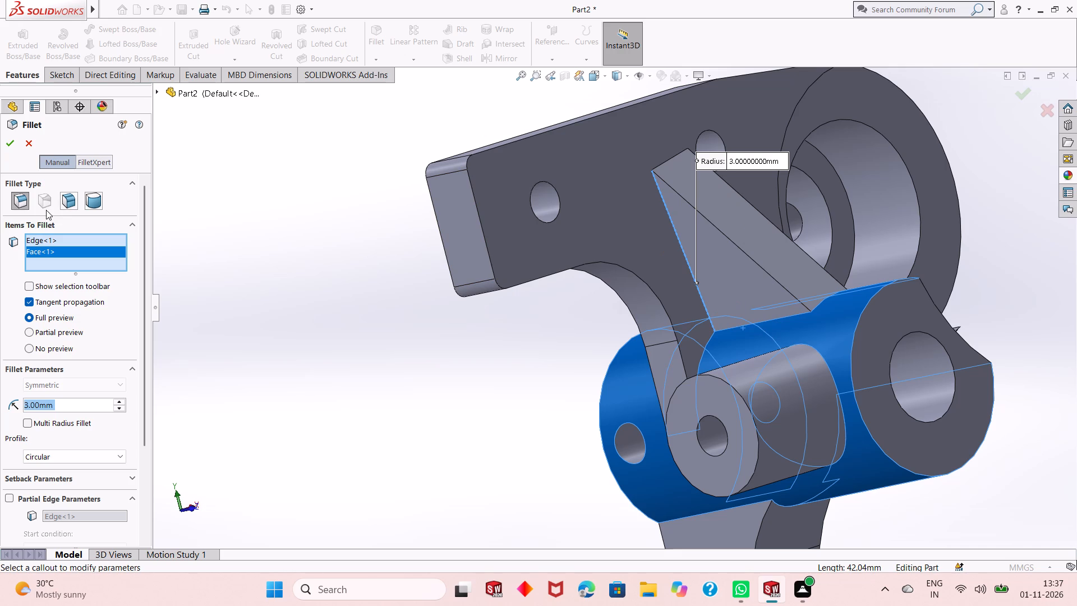
right_click(42, 251)
left_click(67, 277)
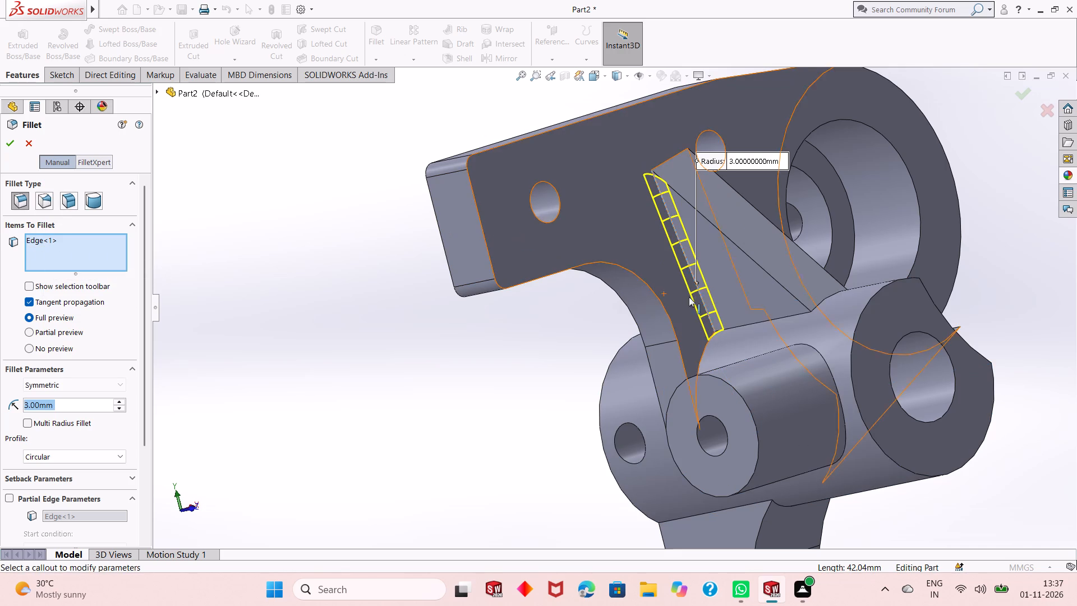
left_click(760, 321)
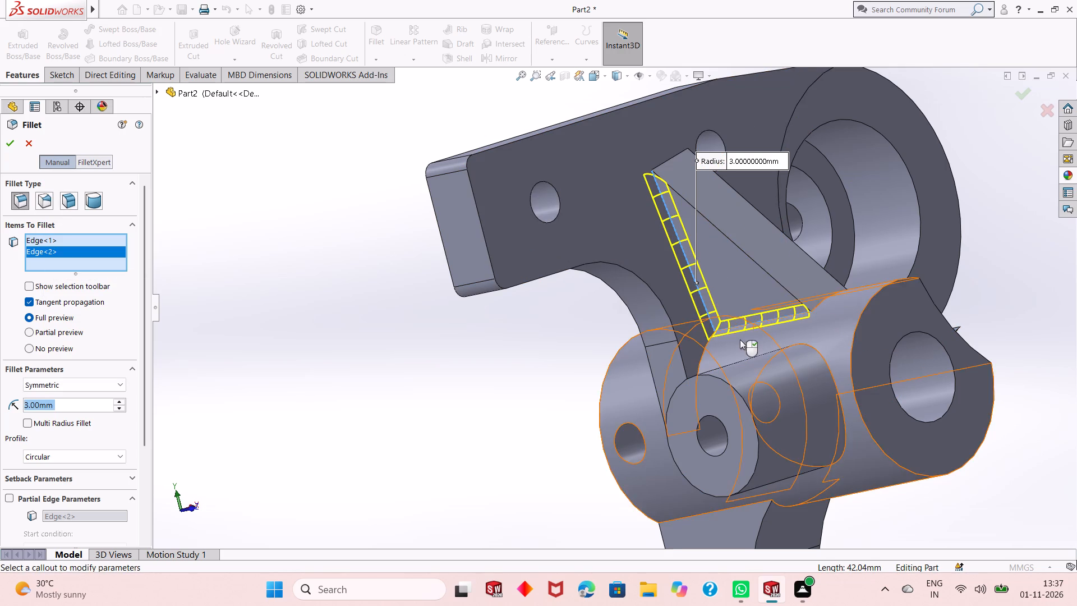
Add the rib's upper end edge, its opposite-side edges against plate and cylinder, and its lower sloped-face edge on the cylinder to the 3 mm fillet.
middle_click_drag(740, 341, 711, 388)
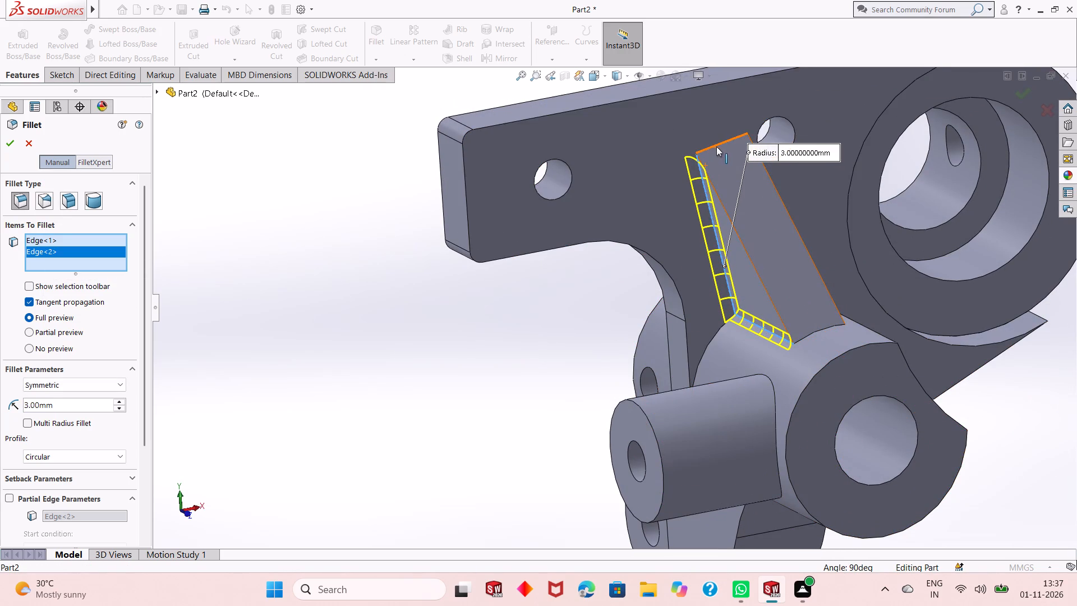
left_click(716, 146)
middle_click_drag(842, 209, 748, 315)
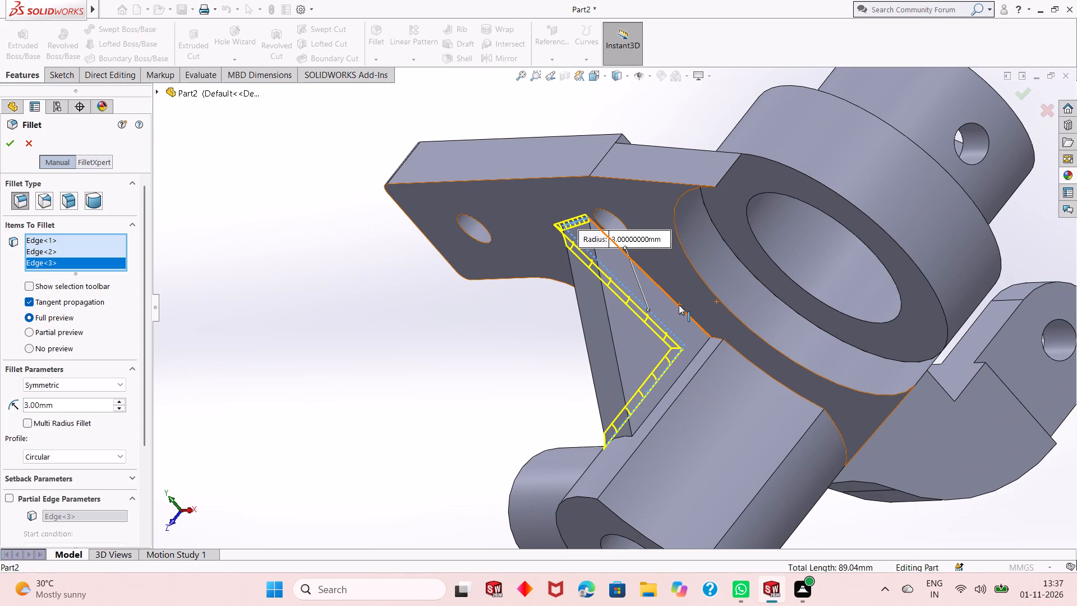
left_click(679, 305)
middle_click_drag(685, 341, 697, 389)
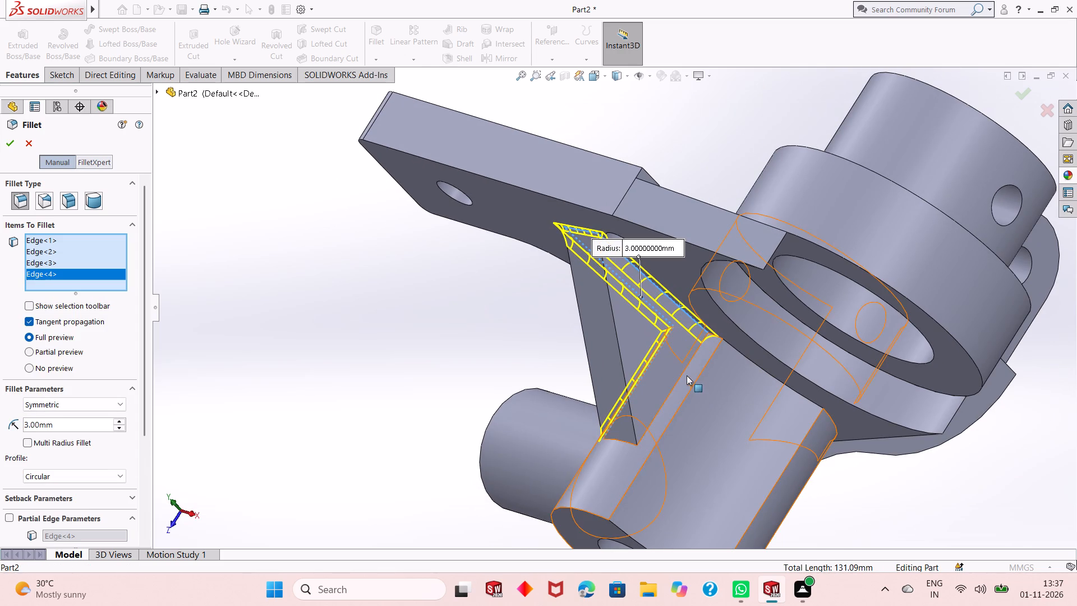
left_click(685, 366)
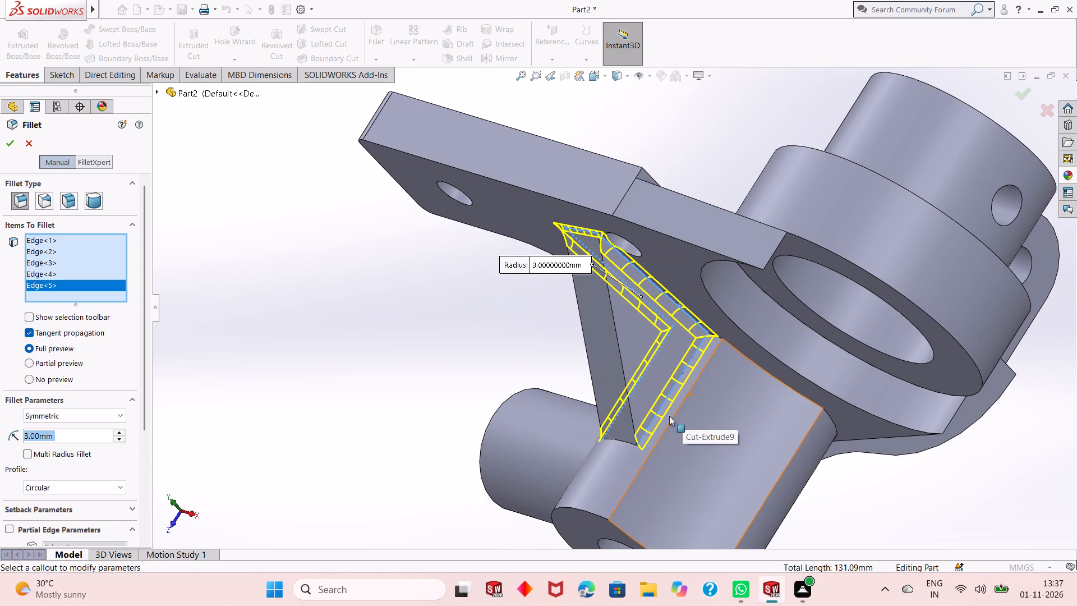
middle_click_drag(597, 419, 744, 323)
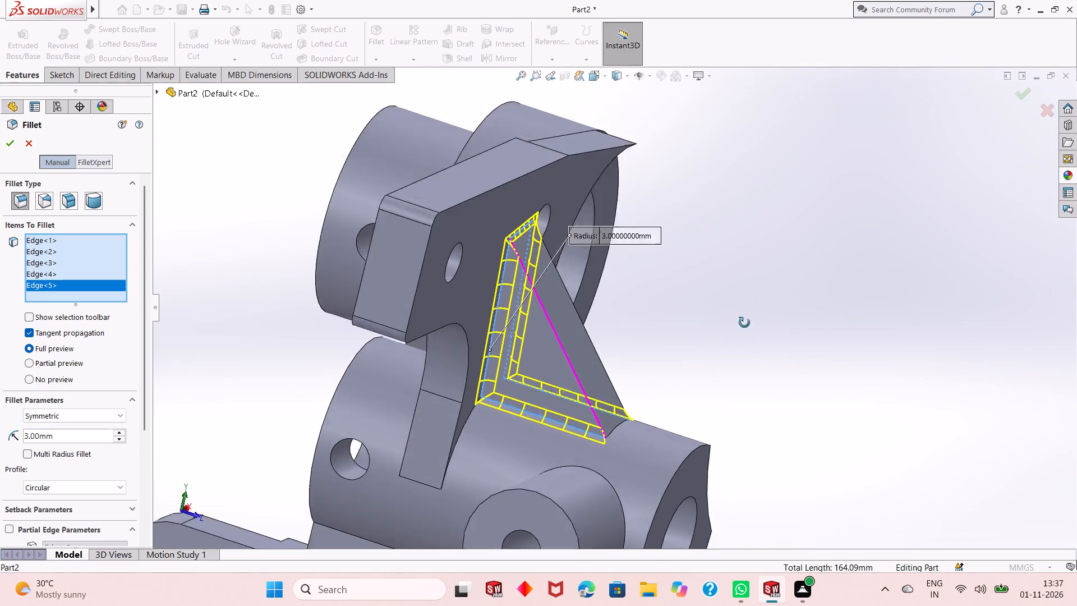
middle_click_drag(744, 323, 725, 371)
left_click(615, 429)
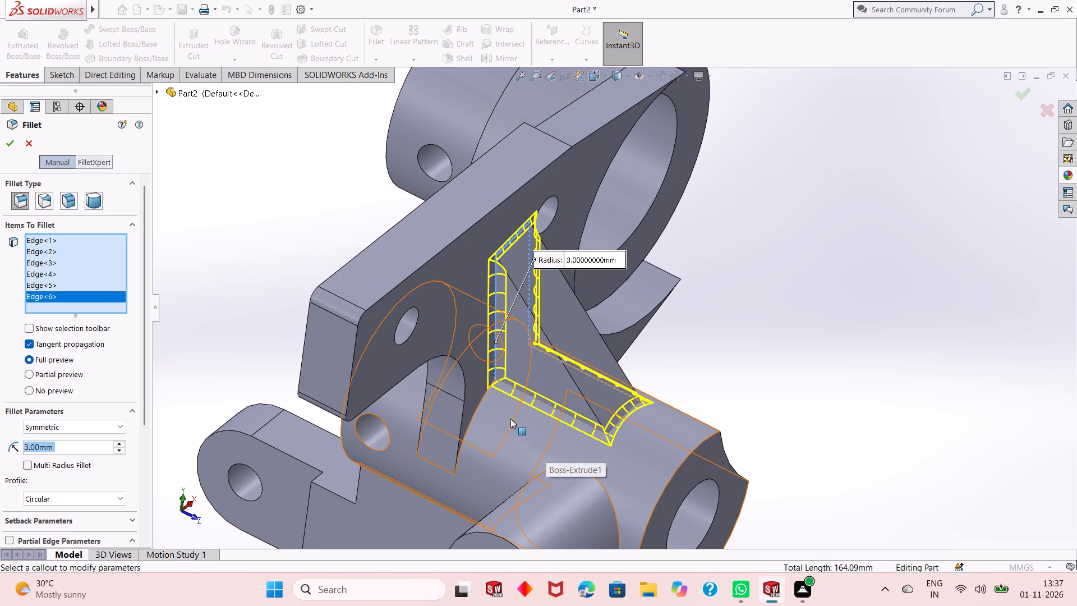
Add the plate-to-cylinder edge beside the rib and the concave arc edges on both faces of the plate to the 3 mm fillet.
left_click(485, 392)
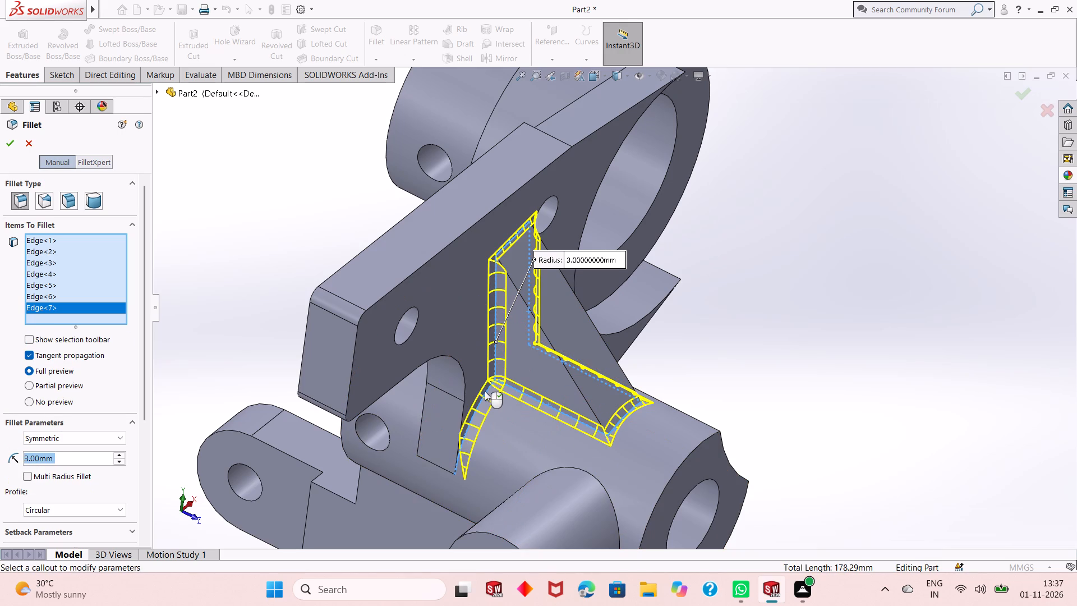
left_click(459, 365)
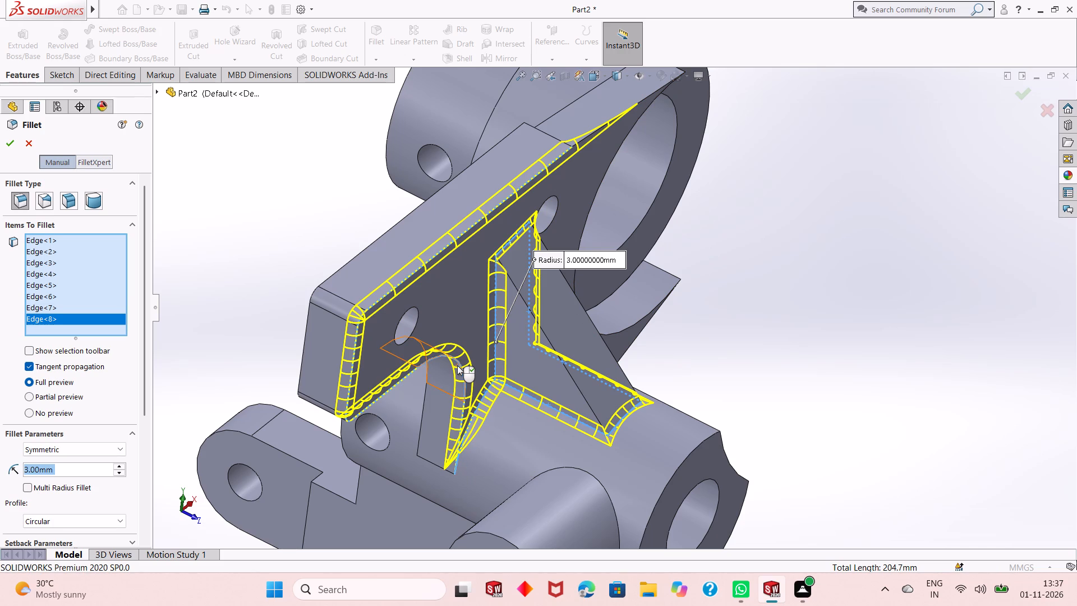
left_click(353, 353)
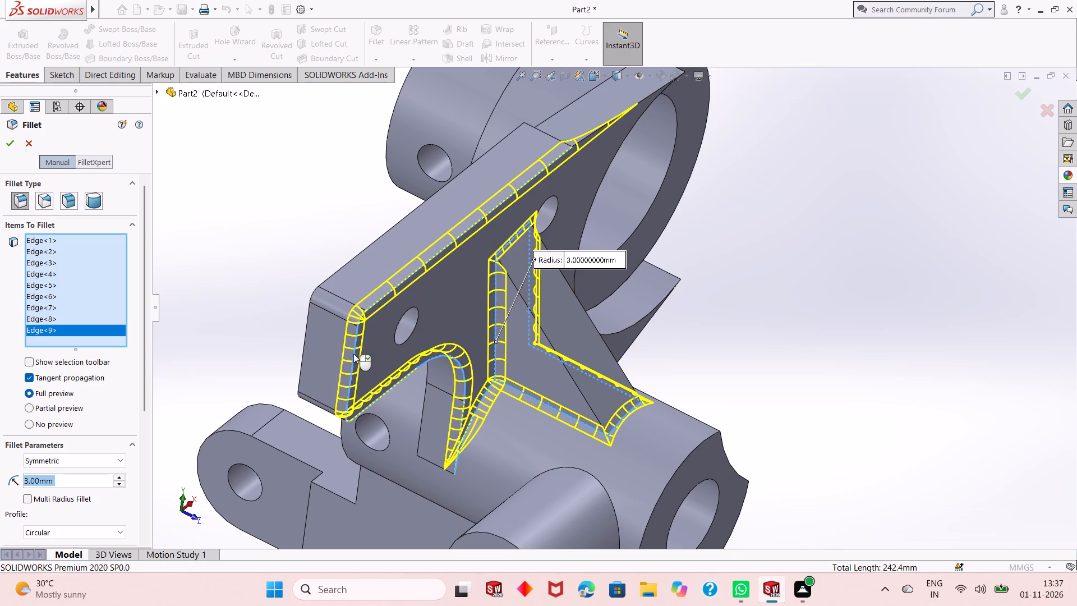
left_click(355, 348)
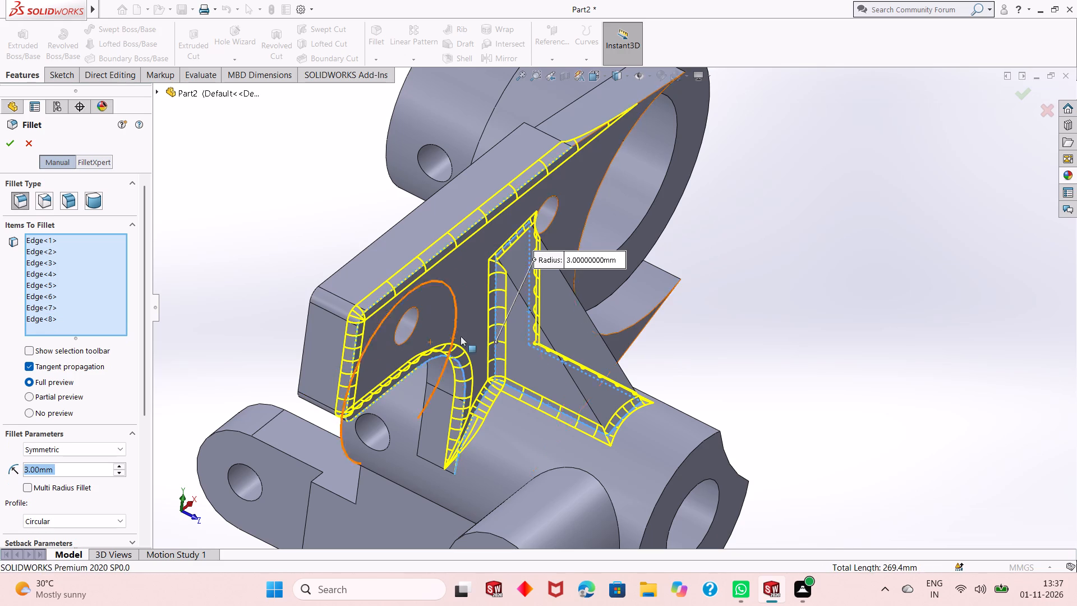
middle_click_drag(418, 402, 419, 315)
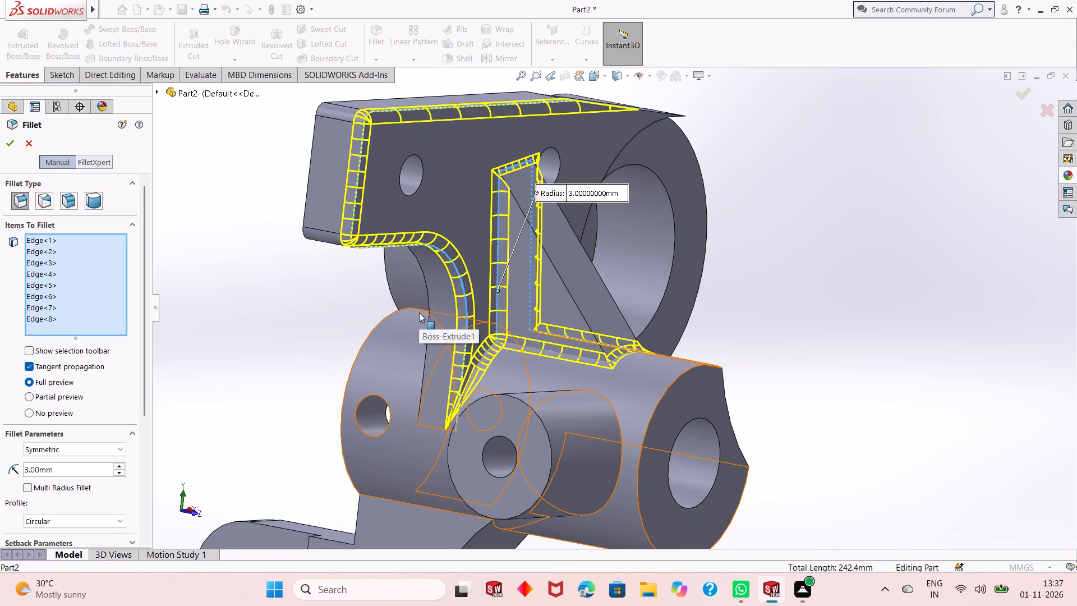
middle_click_drag(419, 313, 553, 320)
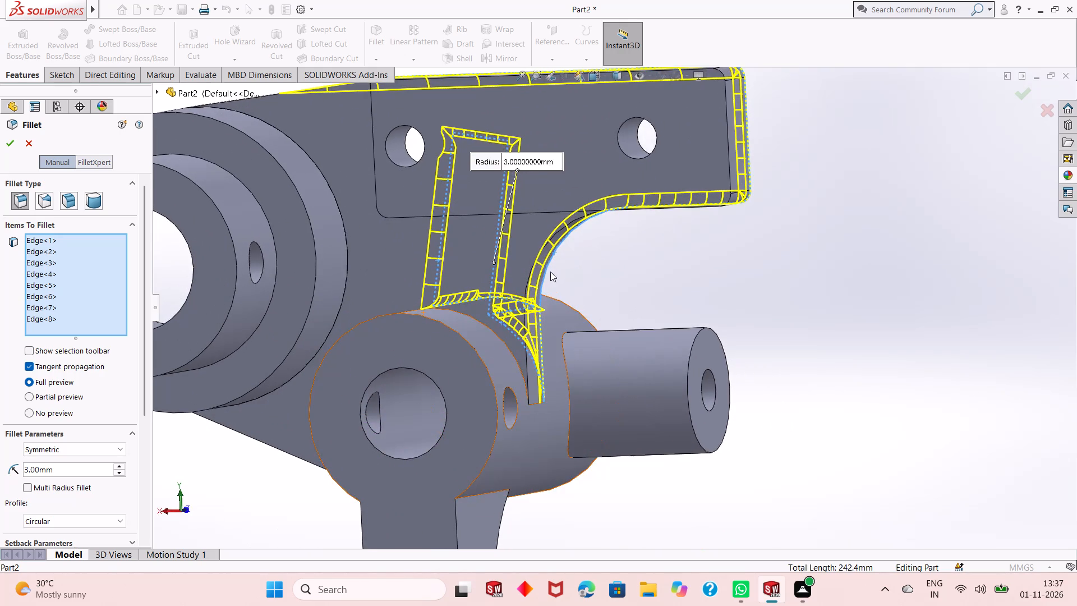
middle_click_drag(549, 269, 517, 306)
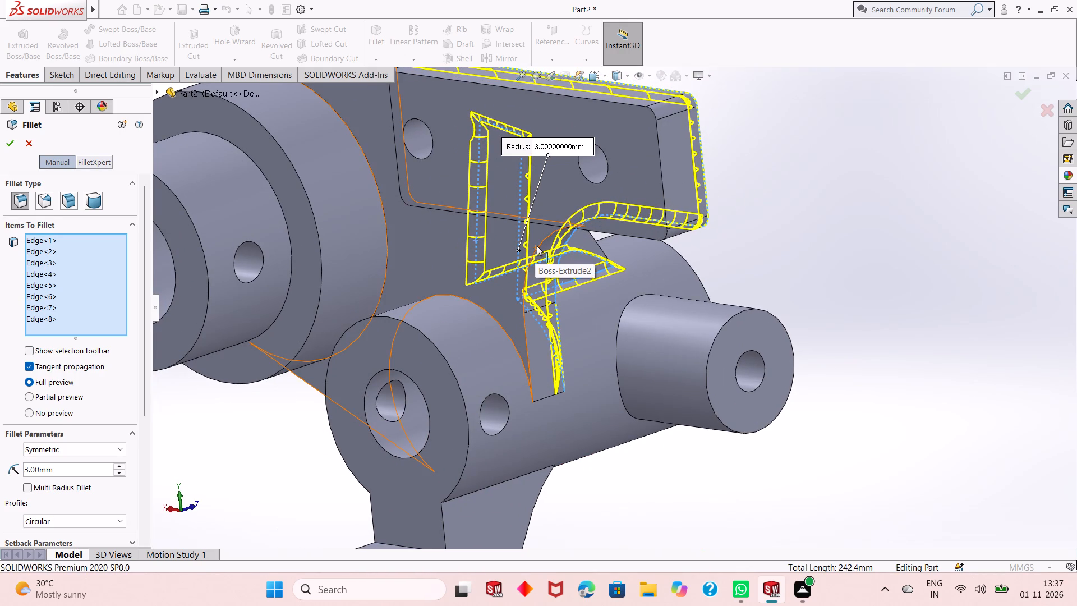
left_click(537, 246)
scroll(578, 263, "up", 1)
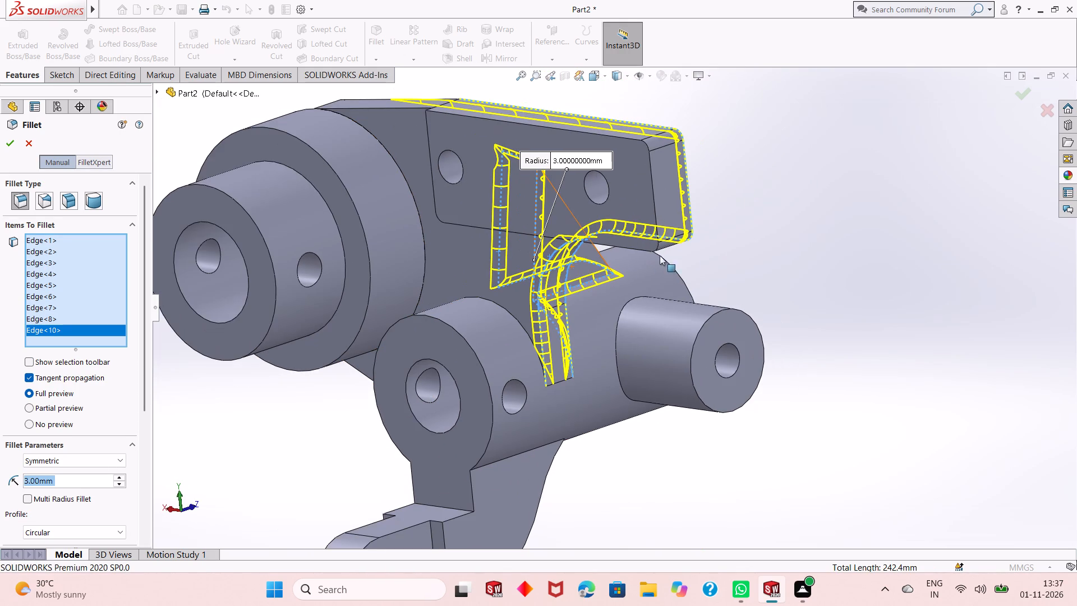
Remove the plate's rib-side concave arc edge from the fillet selection.
middle_click_drag(697, 249, 691, 221)
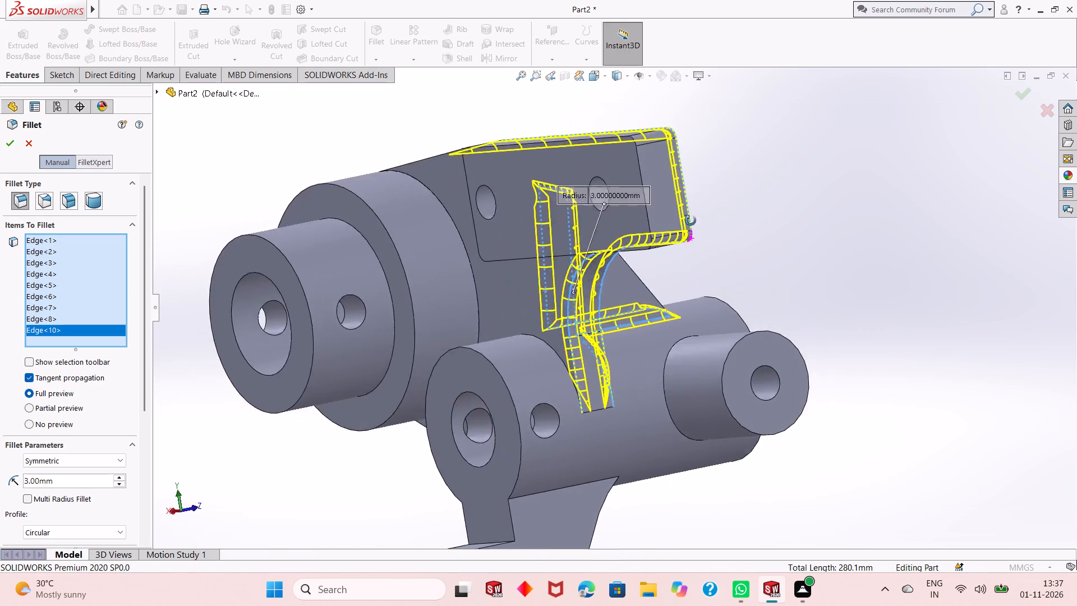
middle_click_drag(691, 221, 547, 245)
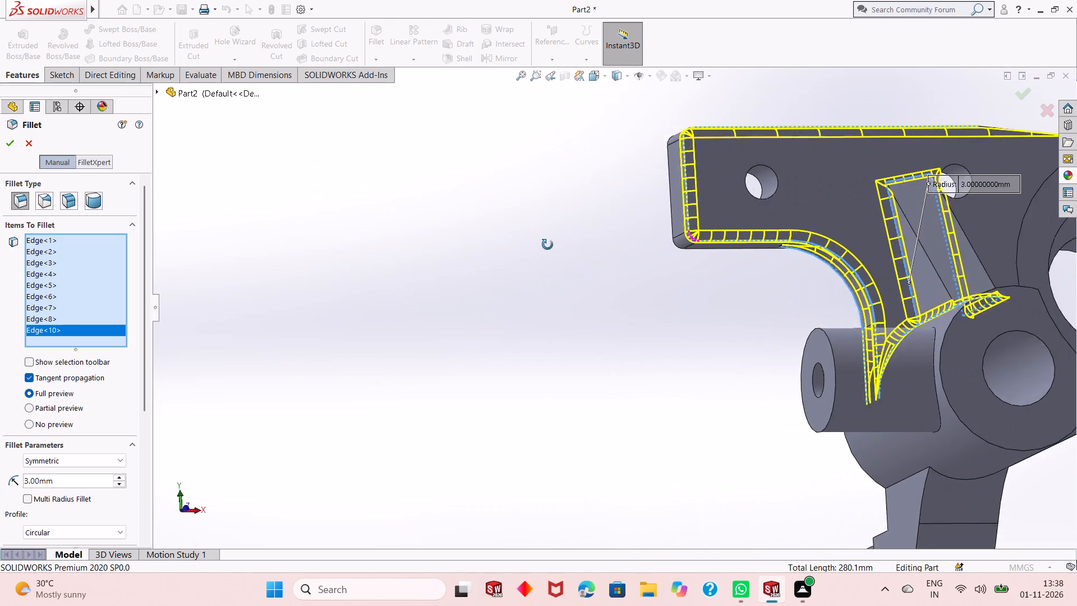
middle_click_drag(547, 245, 575, 252)
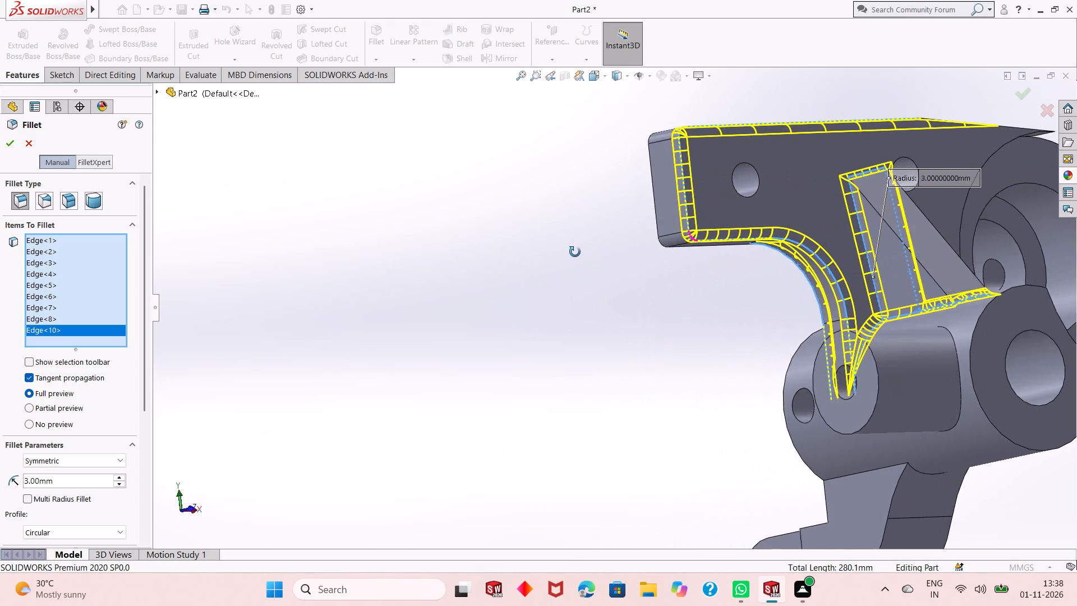
middle_click_drag(575, 252, 564, 256)
scroll(698, 232, "up", 2)
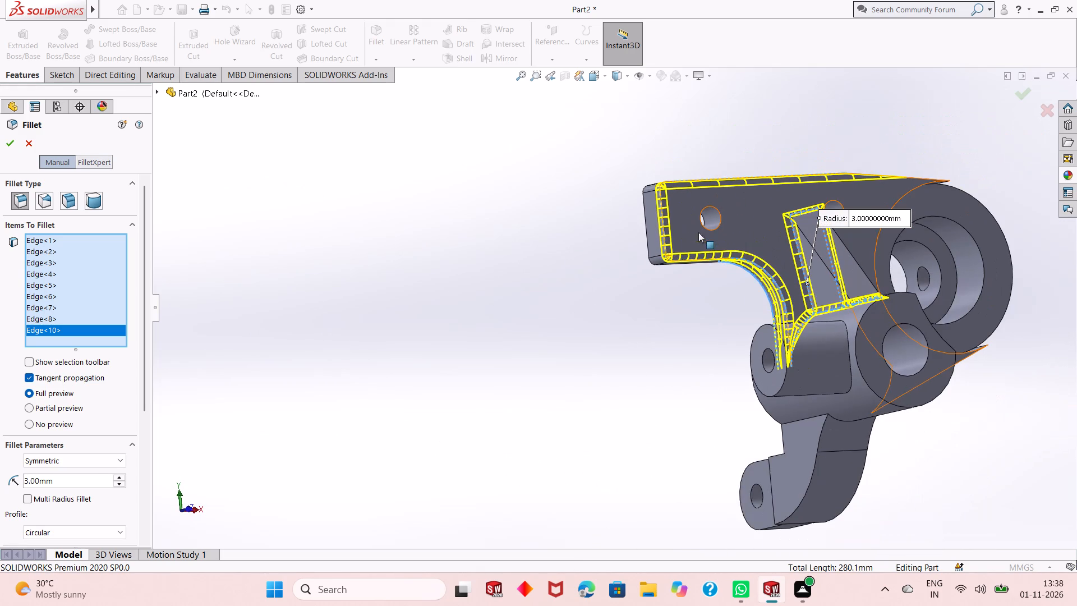
right_click(42, 318)
left_click(61, 338)
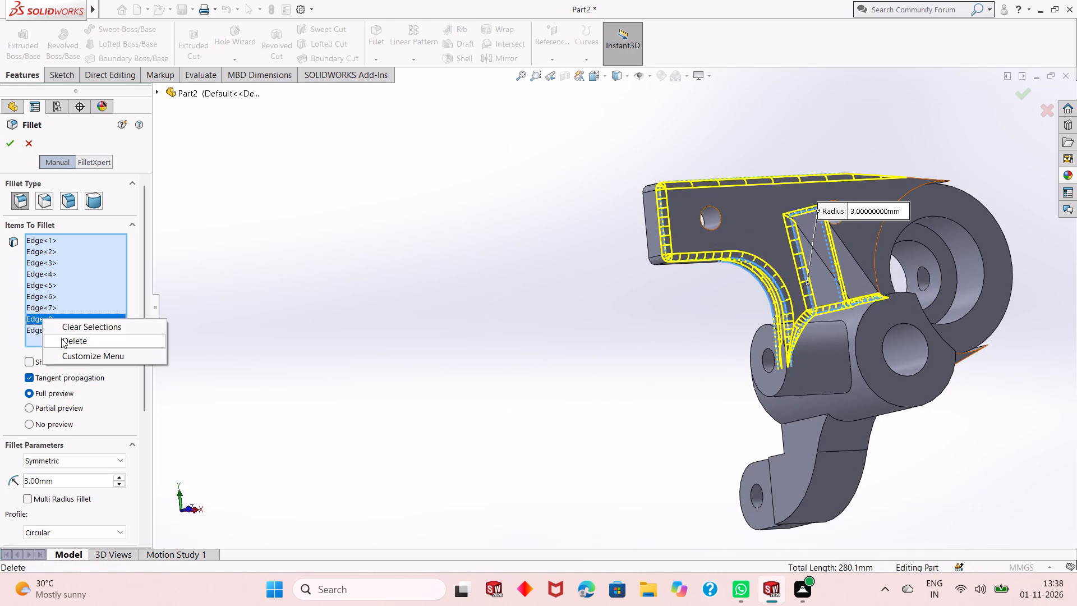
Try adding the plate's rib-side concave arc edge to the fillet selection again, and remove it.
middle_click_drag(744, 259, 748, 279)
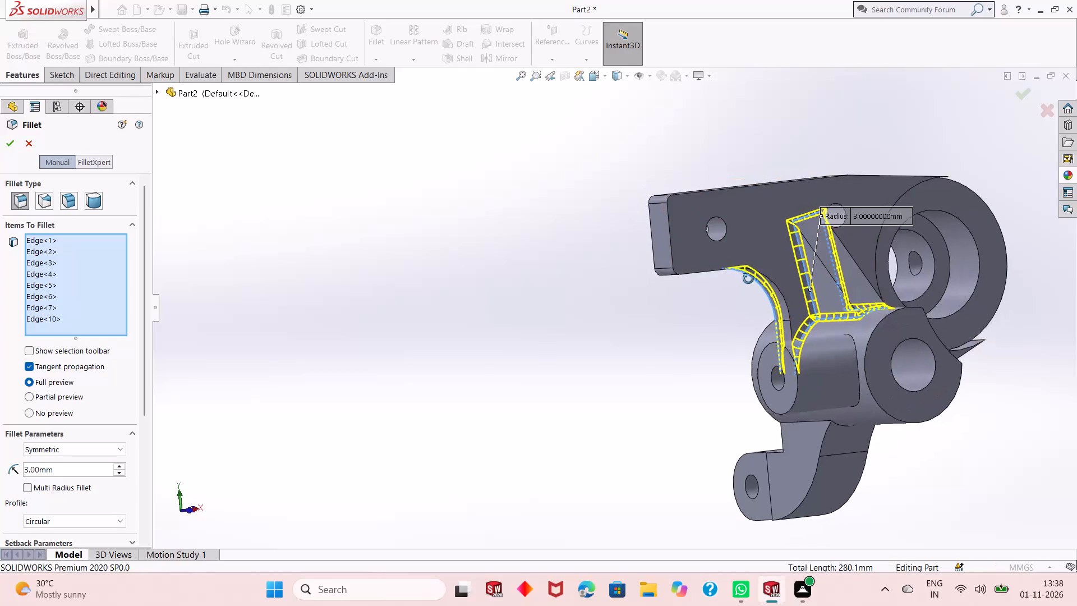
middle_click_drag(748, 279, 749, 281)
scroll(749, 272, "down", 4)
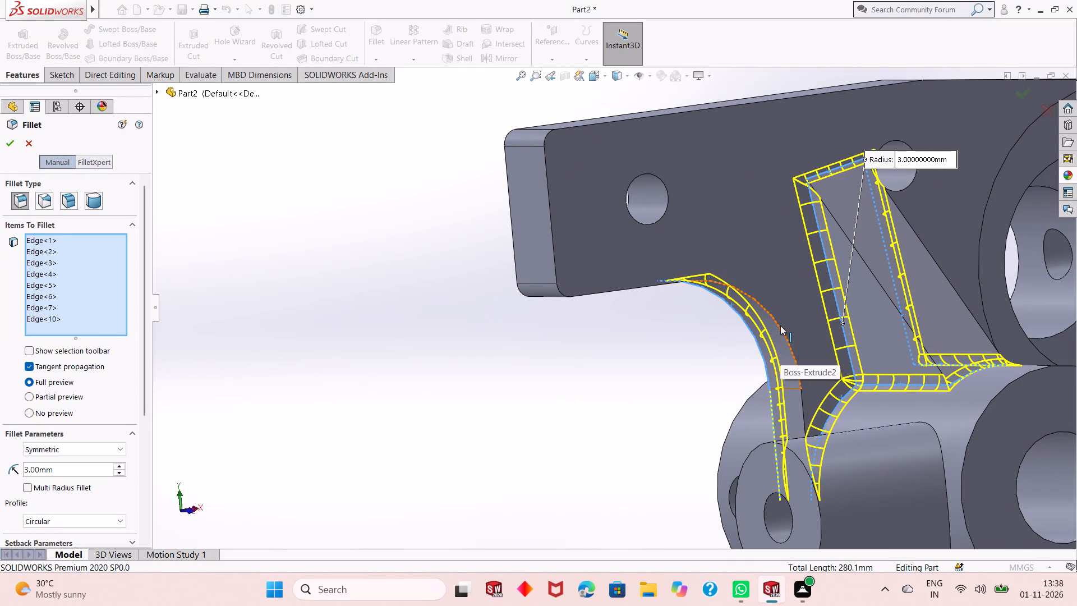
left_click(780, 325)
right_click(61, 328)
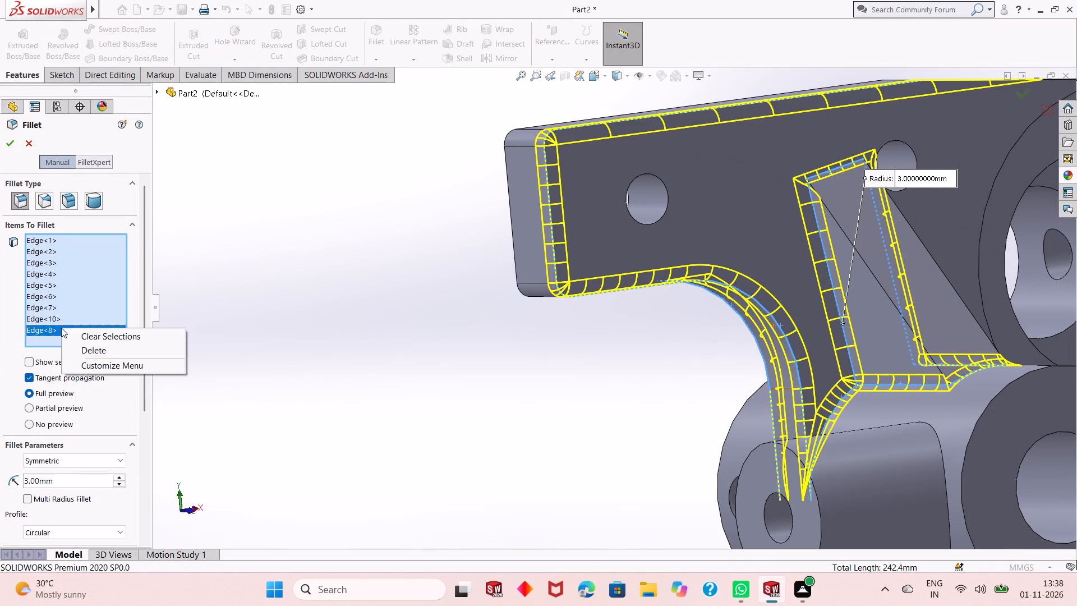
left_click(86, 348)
Add the plate's rib-side upper edges, the straight one and the one running to the large cylinder, to the 3 mm fillet.
scroll(624, 402, "up", 1)
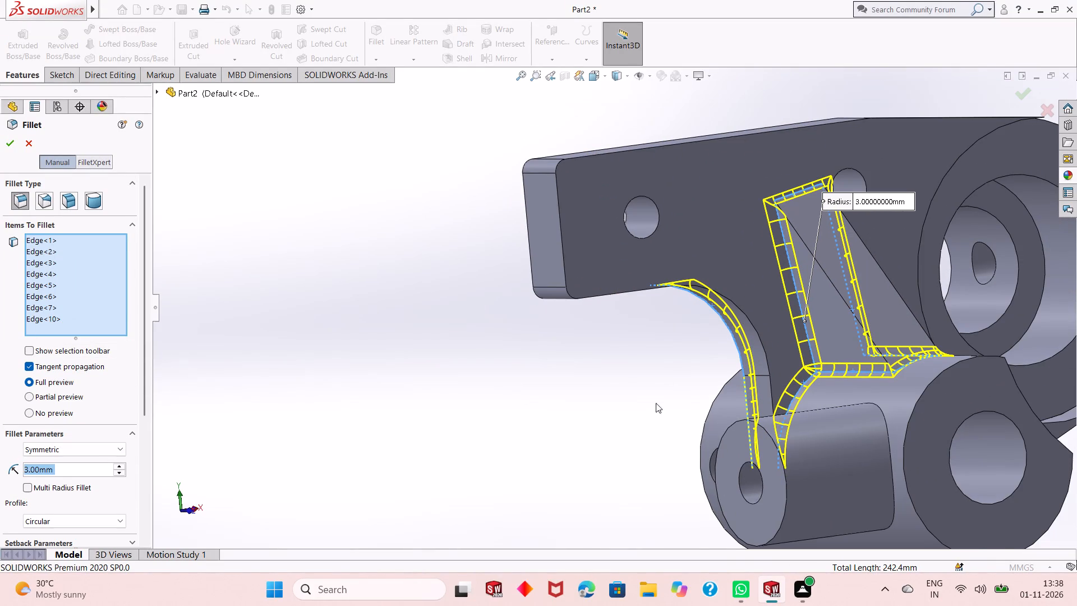
scroll(691, 400, "up", 1)
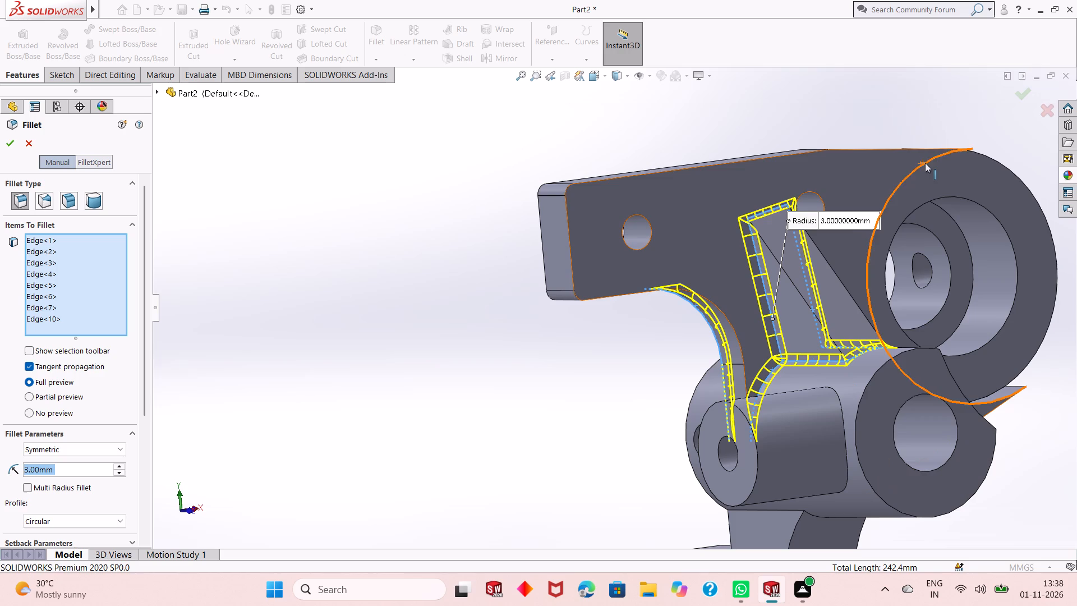
left_click(895, 148)
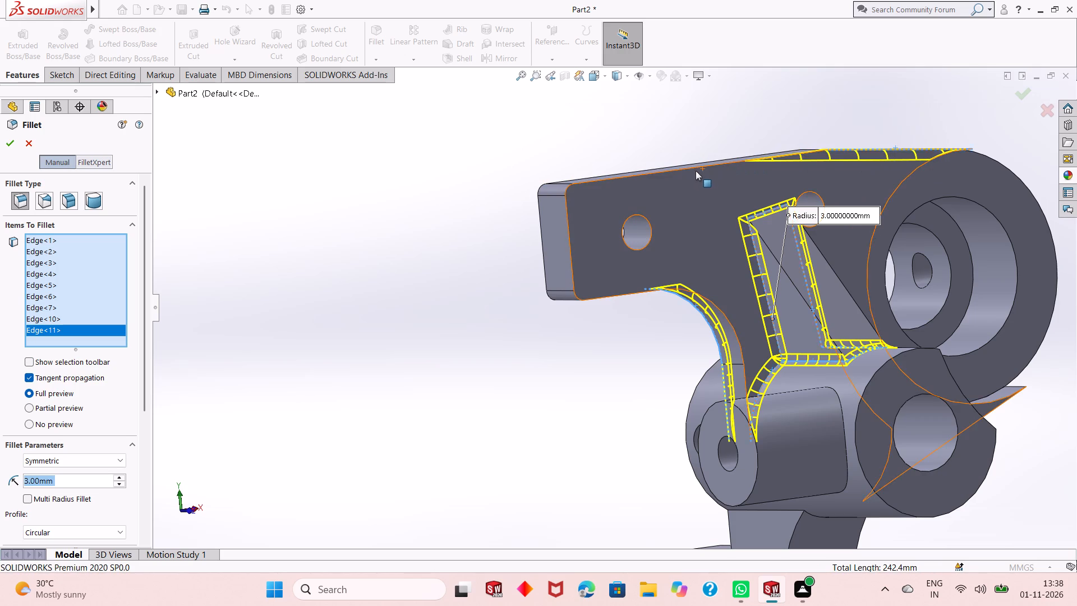
left_click(693, 168)
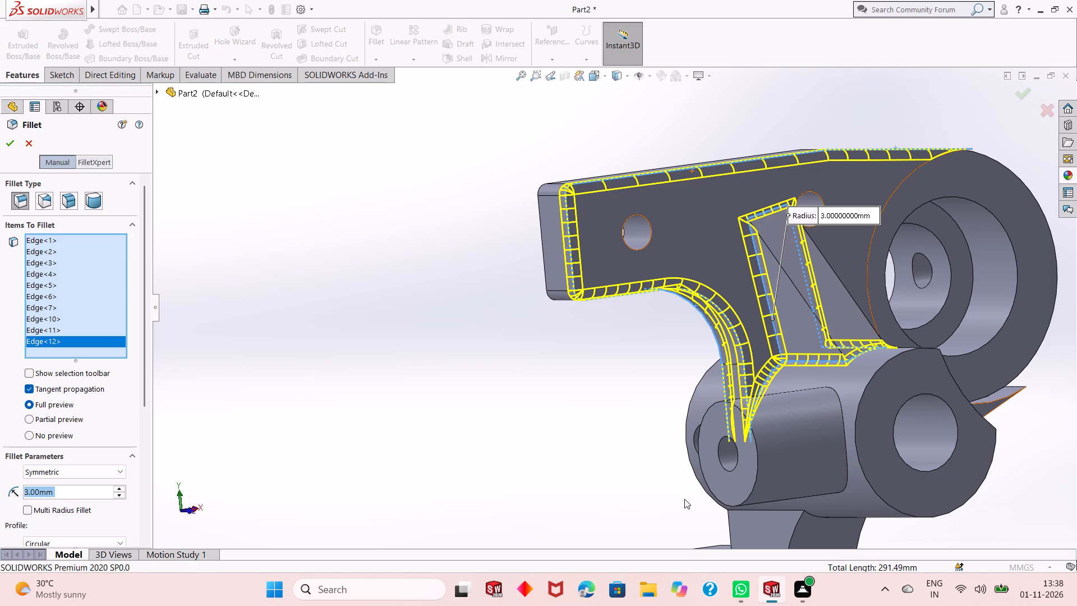
Add the lower cylinder's edge against the plate on the side opposite the rib, and its outer end rim, to the 3 mm fillet.
middle_click_drag(891, 387, 873, 401)
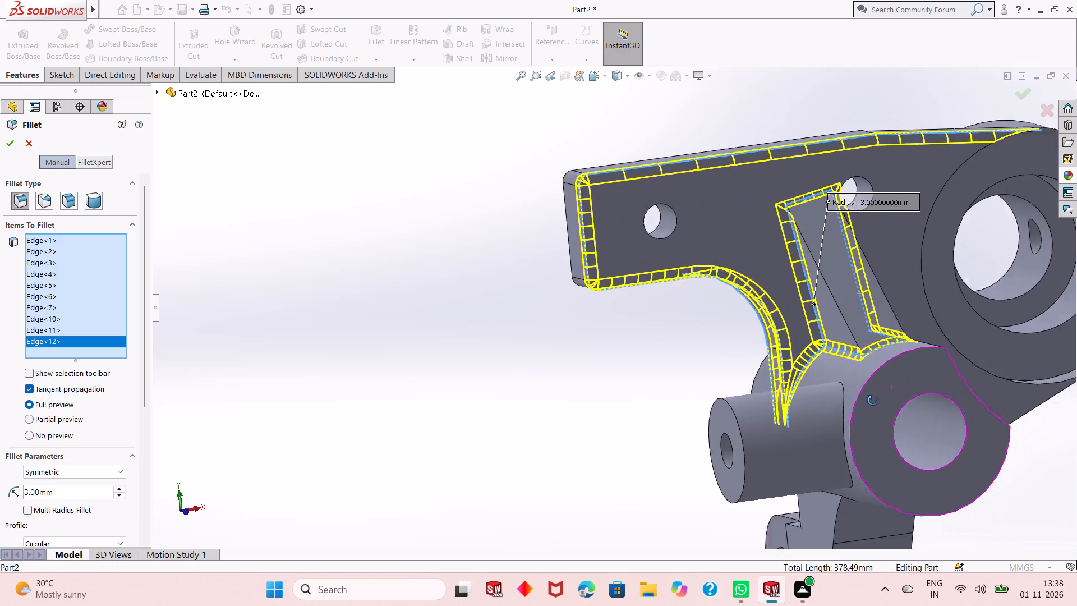
middle_click_drag(873, 401, 962, 331)
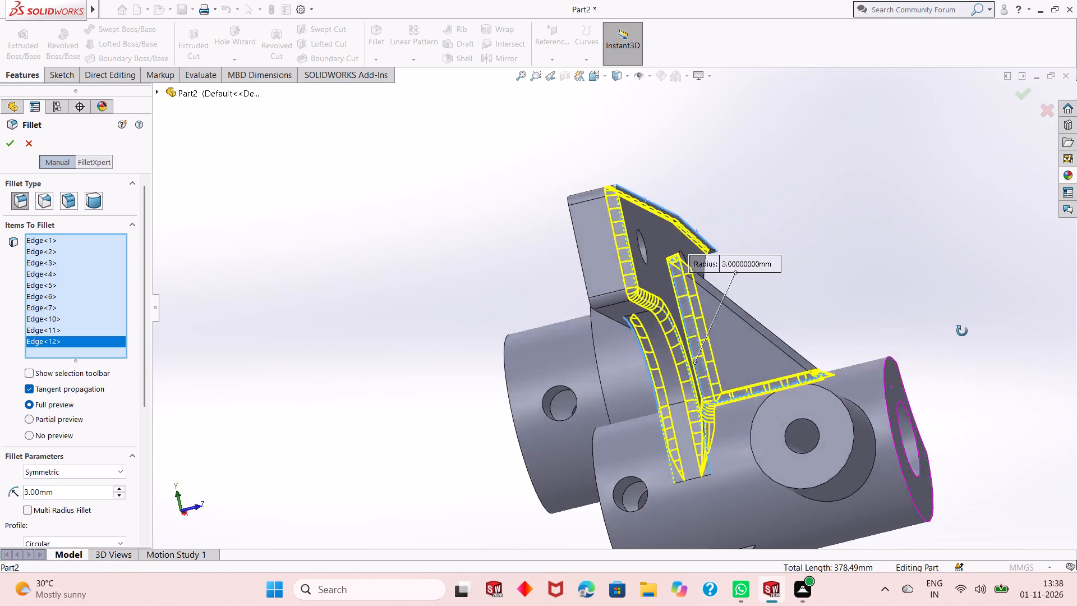
middle_click_drag(962, 331, 1041, 325)
middle_click_drag(951, 357, 918, 370)
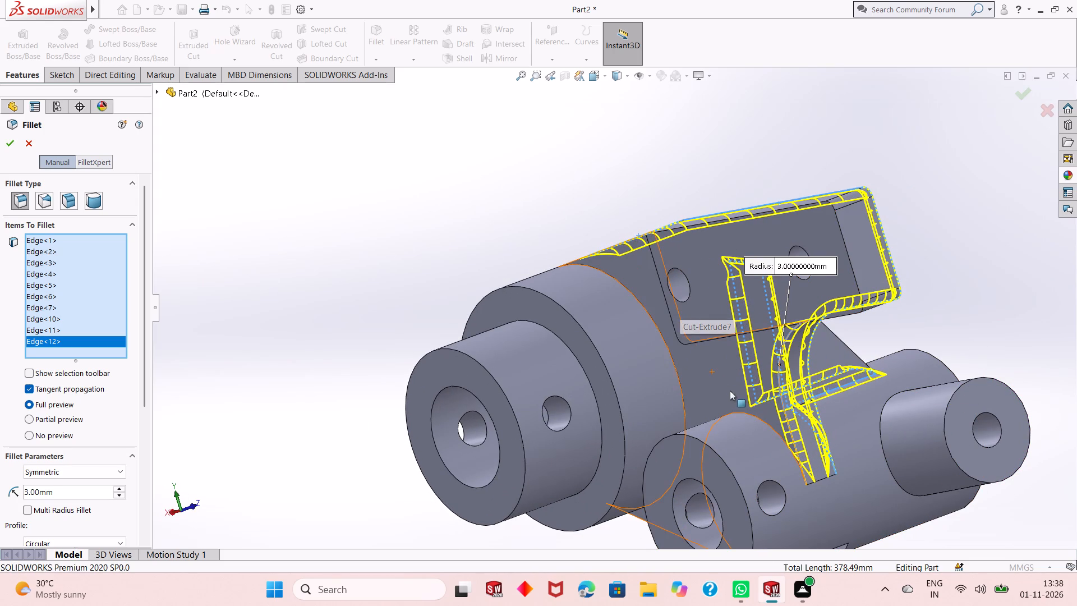
left_click(757, 417)
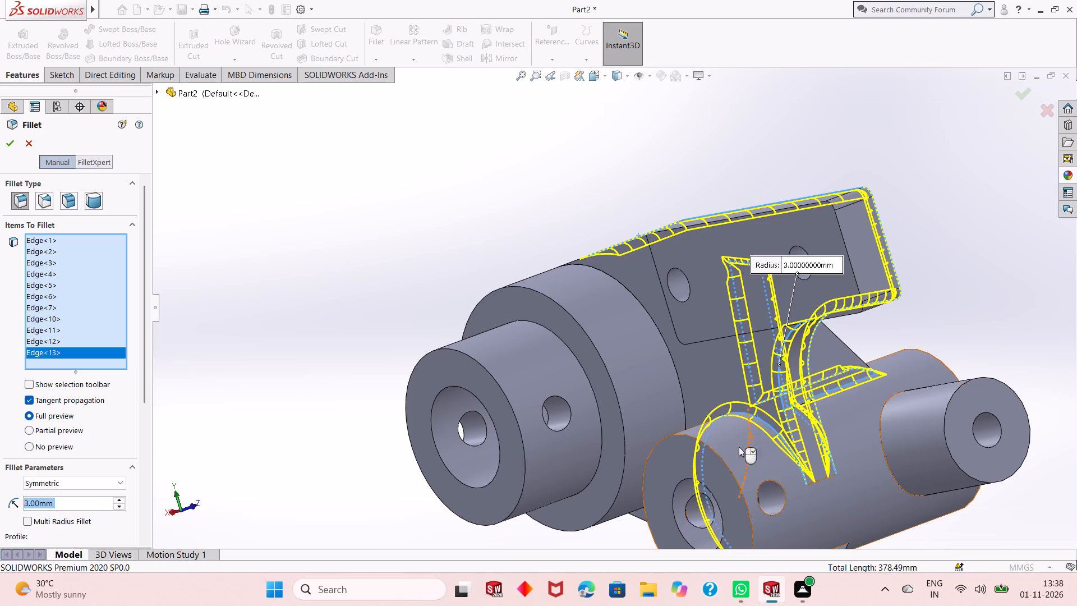
left_click(713, 449)
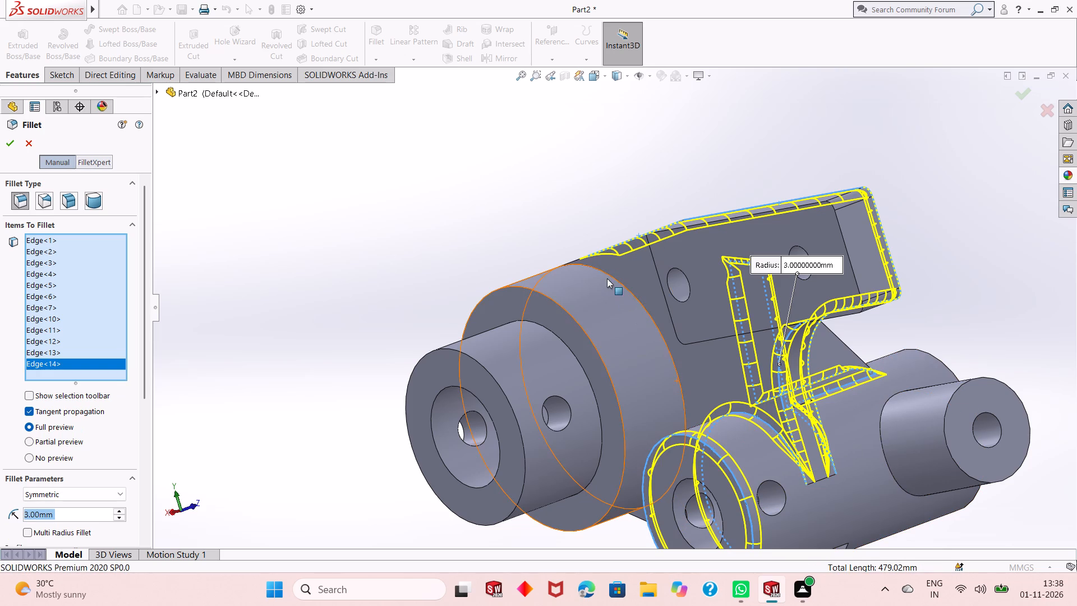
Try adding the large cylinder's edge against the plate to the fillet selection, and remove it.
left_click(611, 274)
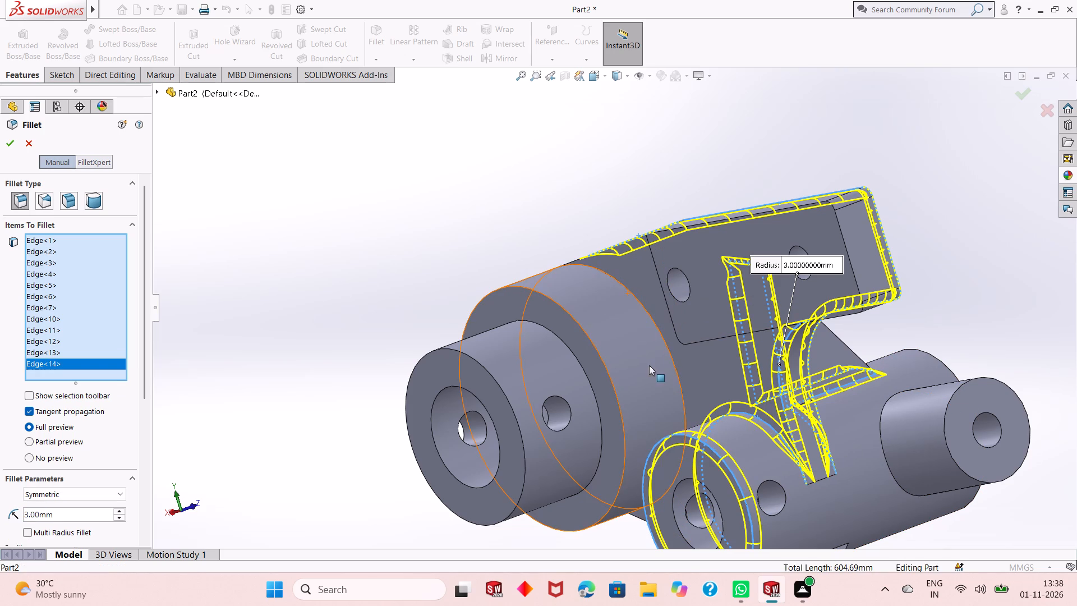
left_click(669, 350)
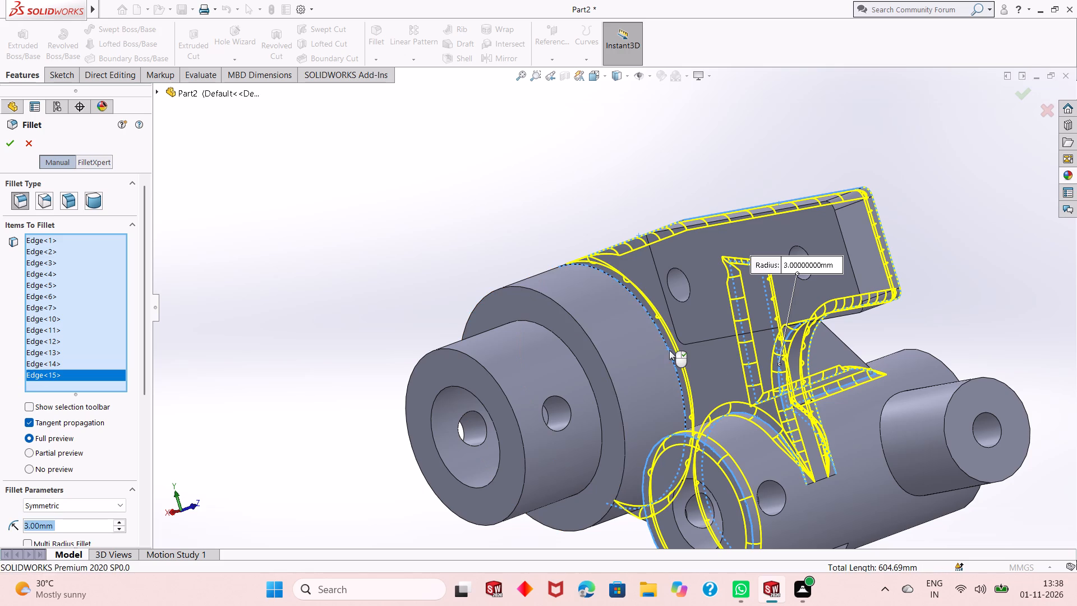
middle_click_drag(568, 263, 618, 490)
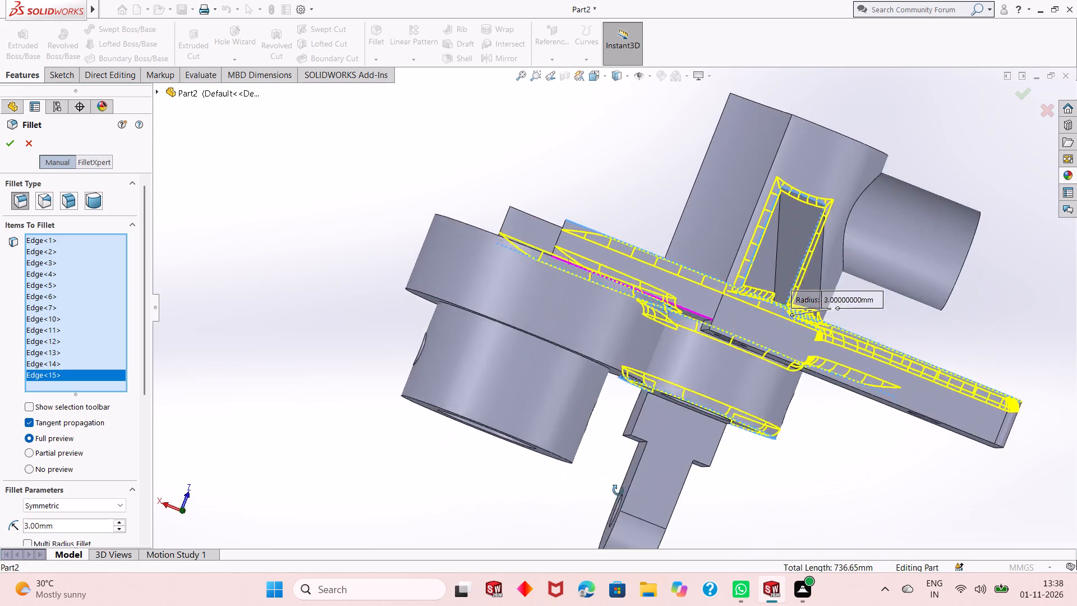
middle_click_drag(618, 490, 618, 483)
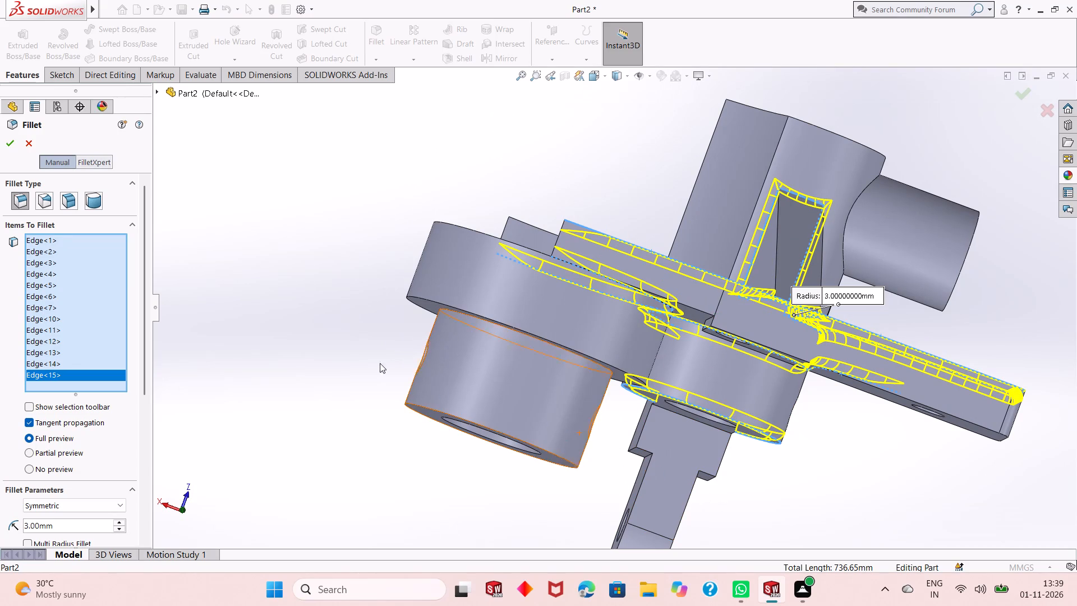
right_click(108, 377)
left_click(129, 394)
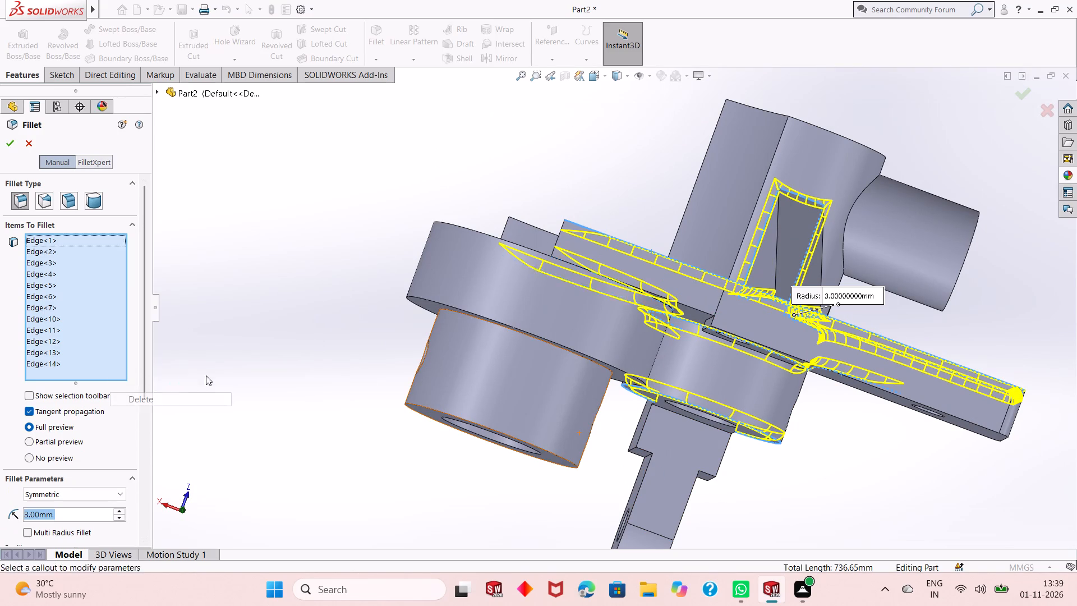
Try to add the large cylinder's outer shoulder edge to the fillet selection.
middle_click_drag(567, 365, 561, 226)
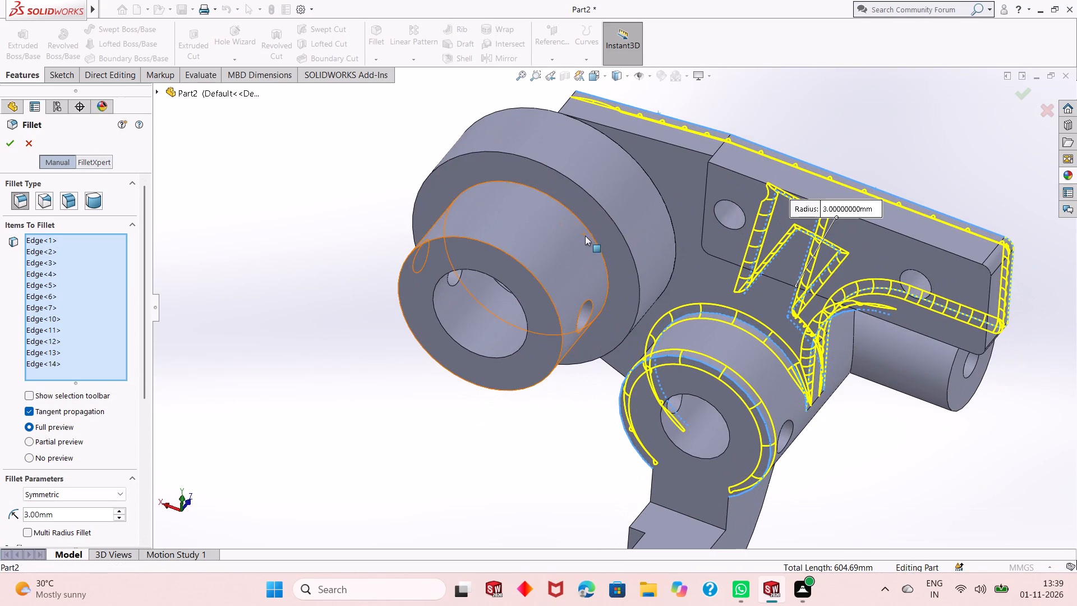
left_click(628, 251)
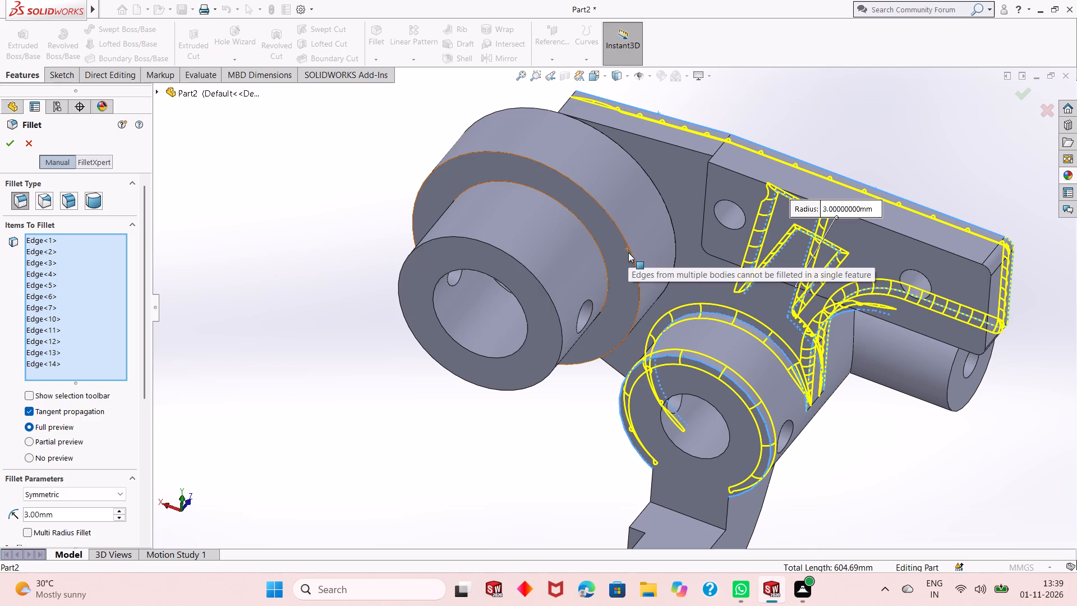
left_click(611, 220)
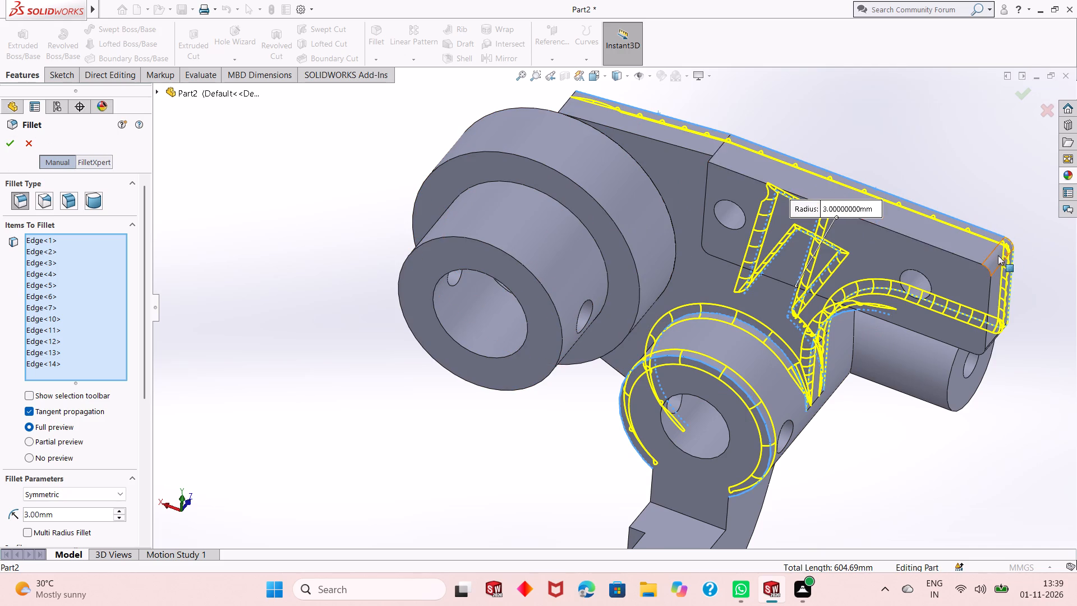
Add the outline edge of the plate's rectangular pad, leaving out the short edge across its upper corner, and apply the 3 mm fillet.
left_click(966, 259)
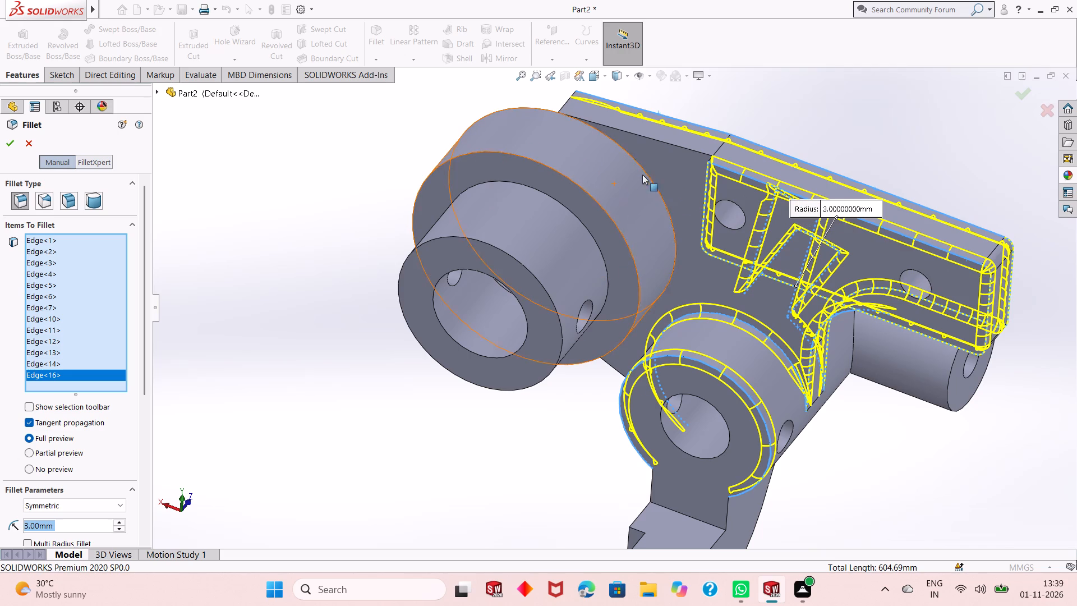
left_click(719, 150)
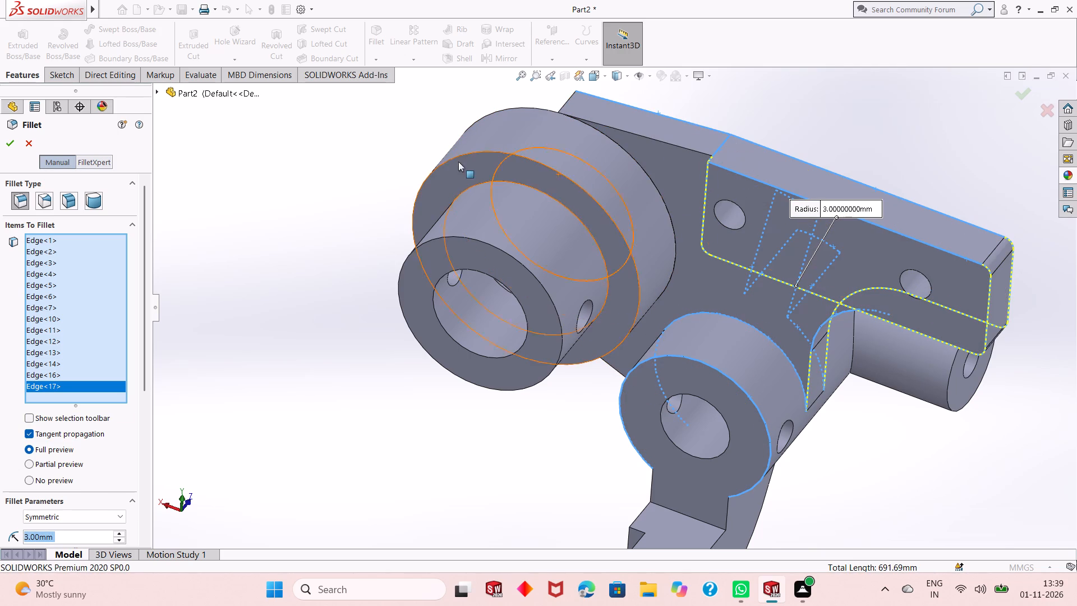
right_click(61, 387)
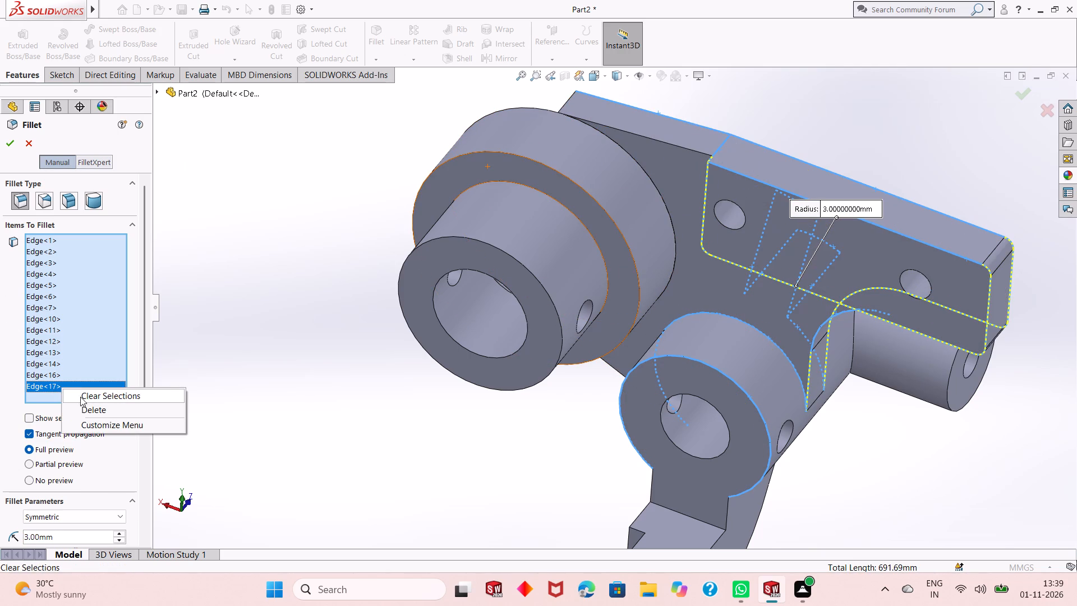
left_click(81, 406)
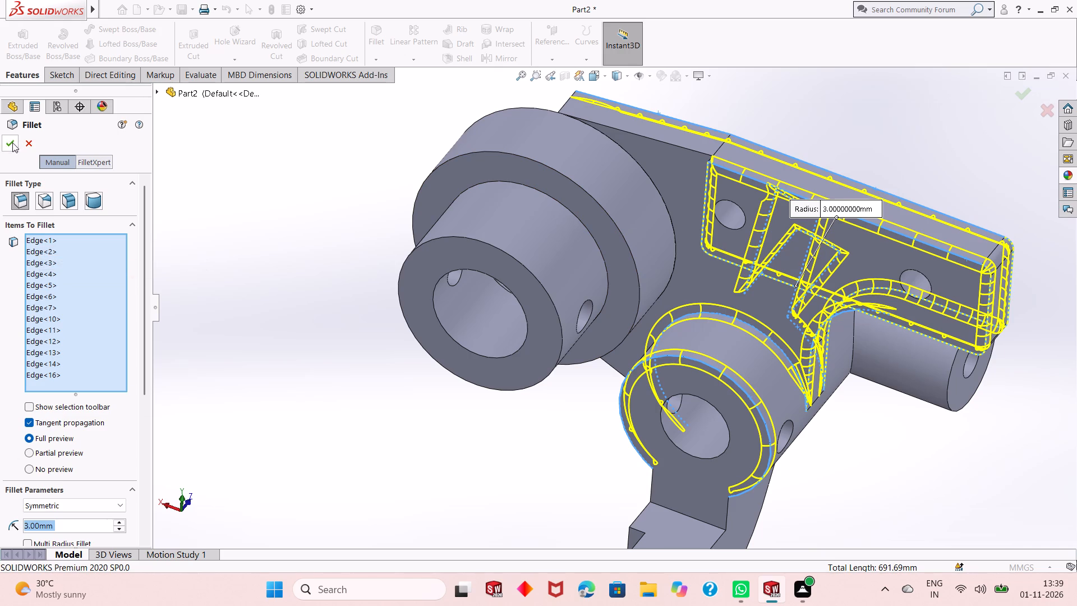
left_click(12, 143)
Edit Fillet2 to remove the outline edge of the plate's rectangular pad from its selection.
middle_click_drag(606, 374, 603, 304)
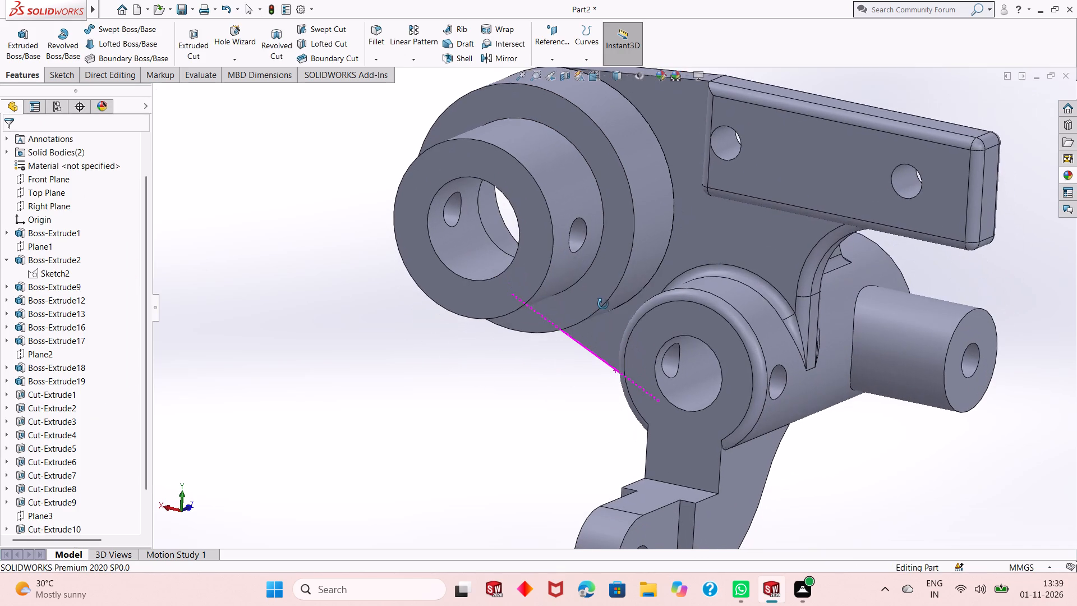
middle_click_drag(603, 304, 603, 304)
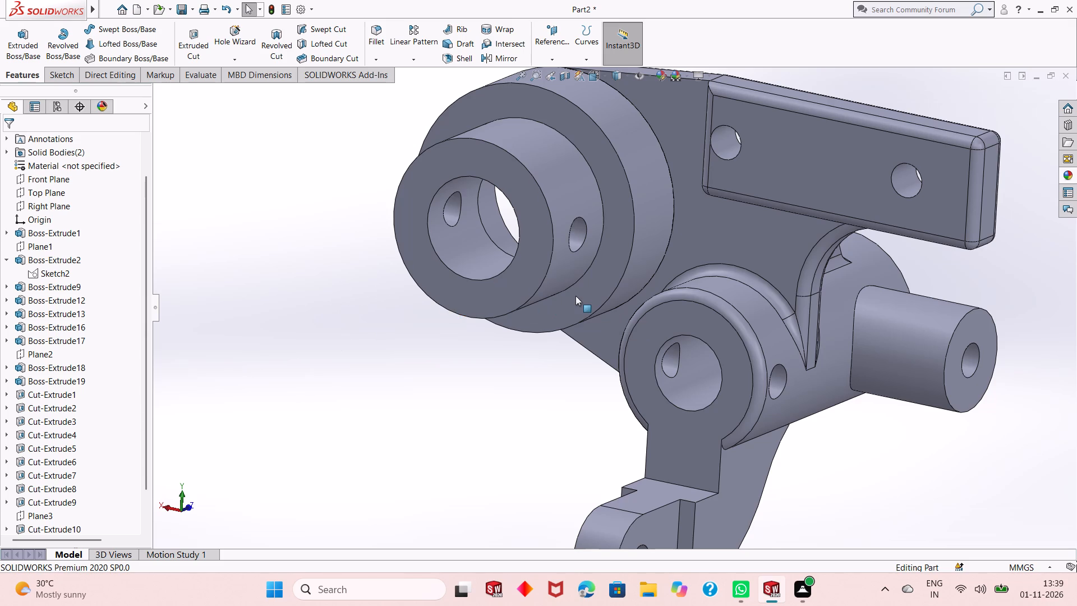
scroll(575, 296, "up", 2)
middle_click_drag(572, 295, 880, 227)
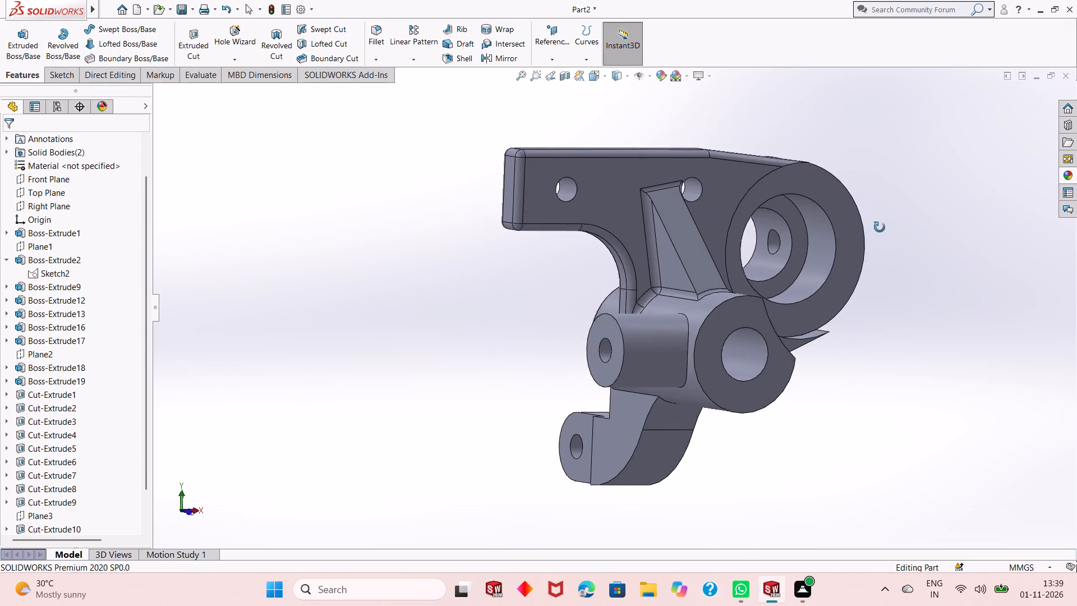
middle_click_drag(880, 227, 600, 297)
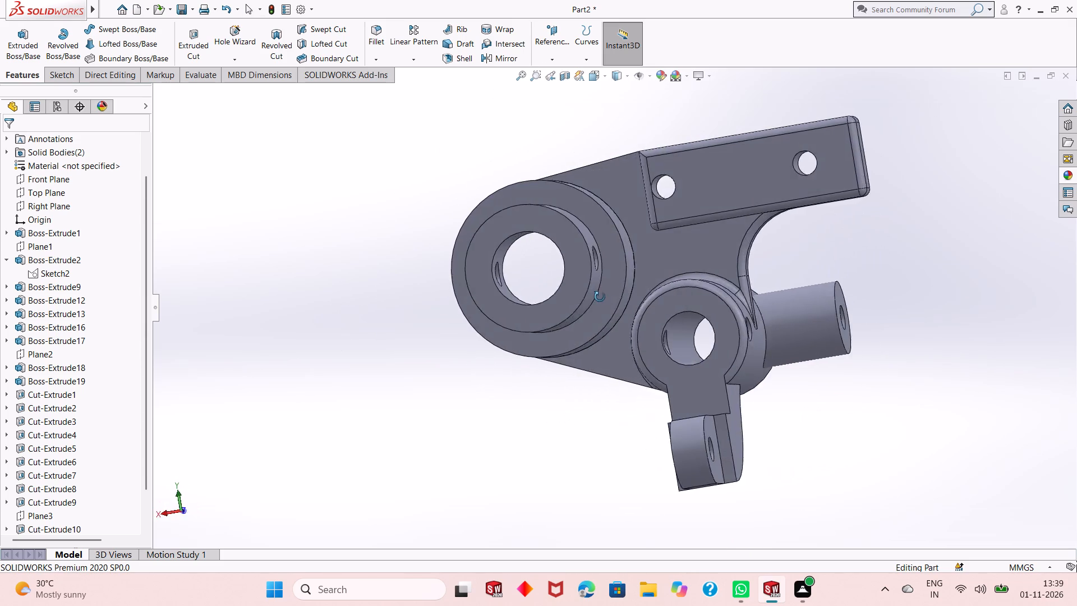
middle_click_drag(600, 297, 609, 329)
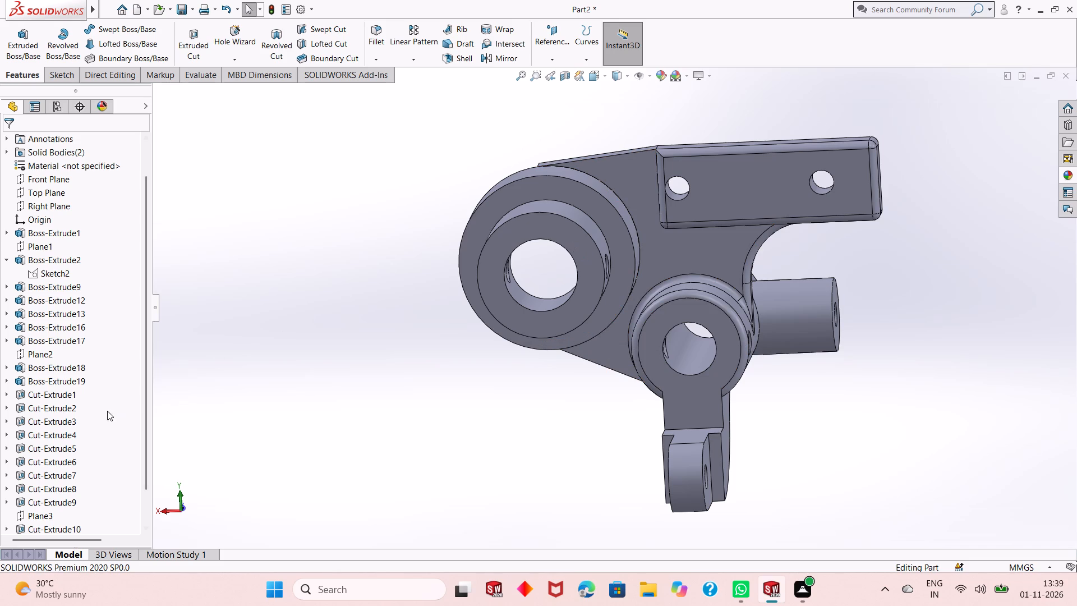
scroll(107, 411, "down", 5)
left_click(262, 377)
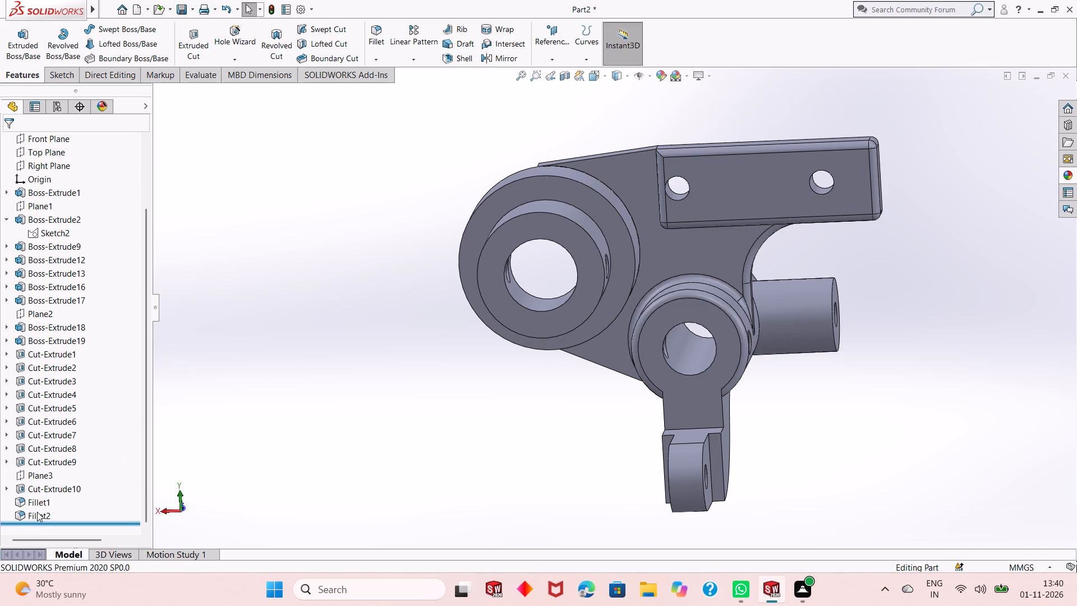
left_click(36, 520)
left_click(42, 483)
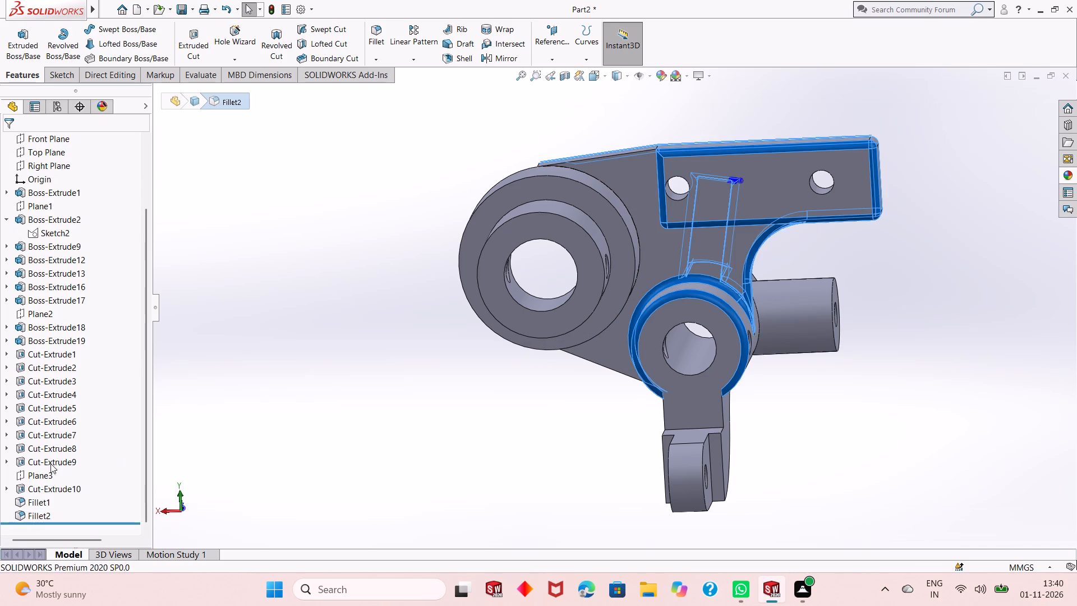
right_click(48, 360)
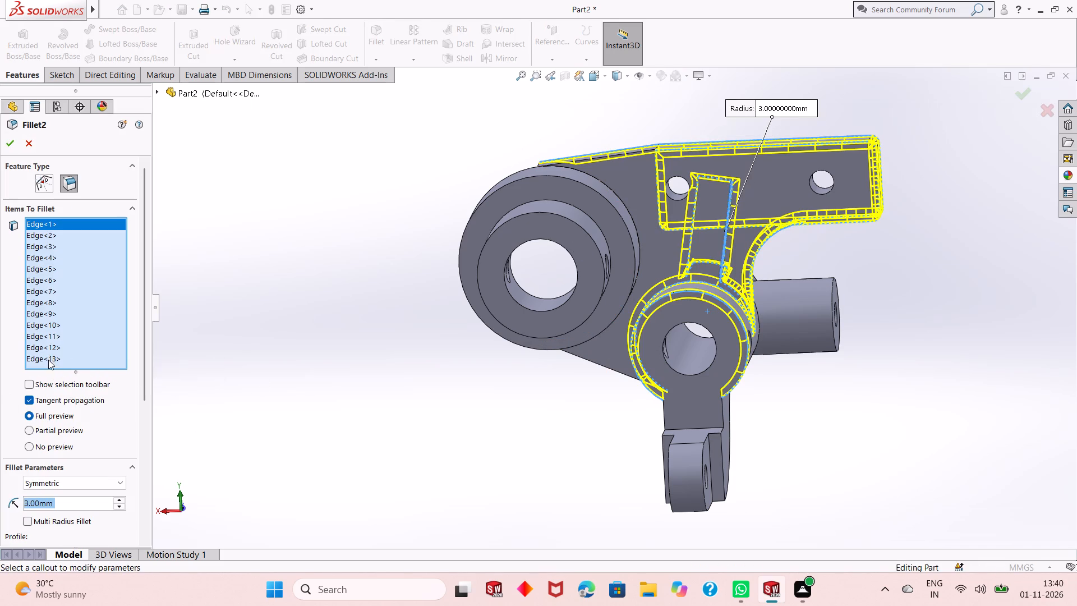
left_click(70, 381)
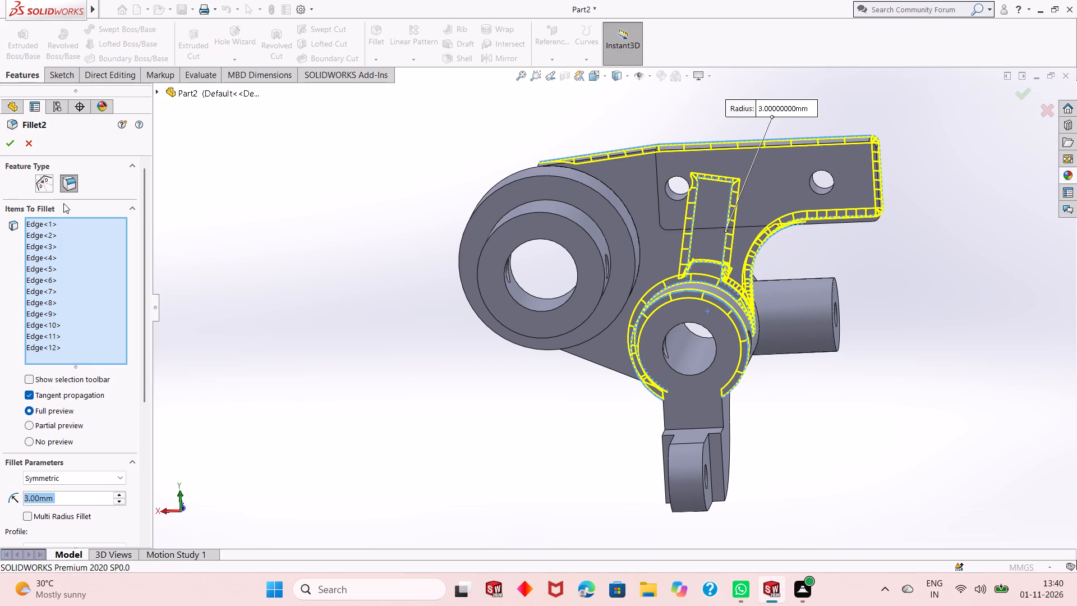
left_click(8, 145)
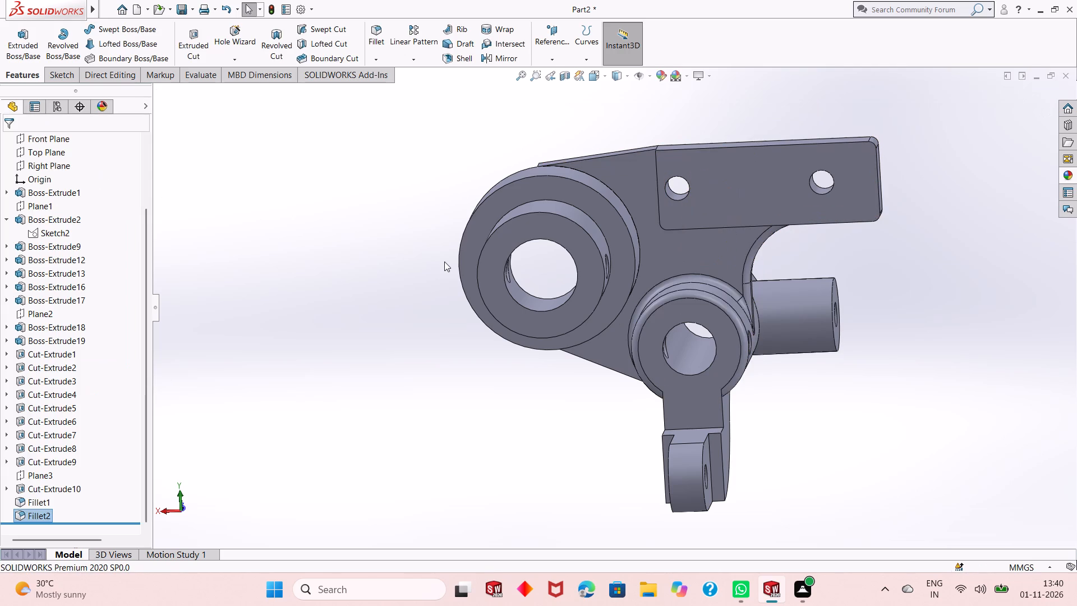
middle_click_drag(621, 275, 613, 310)
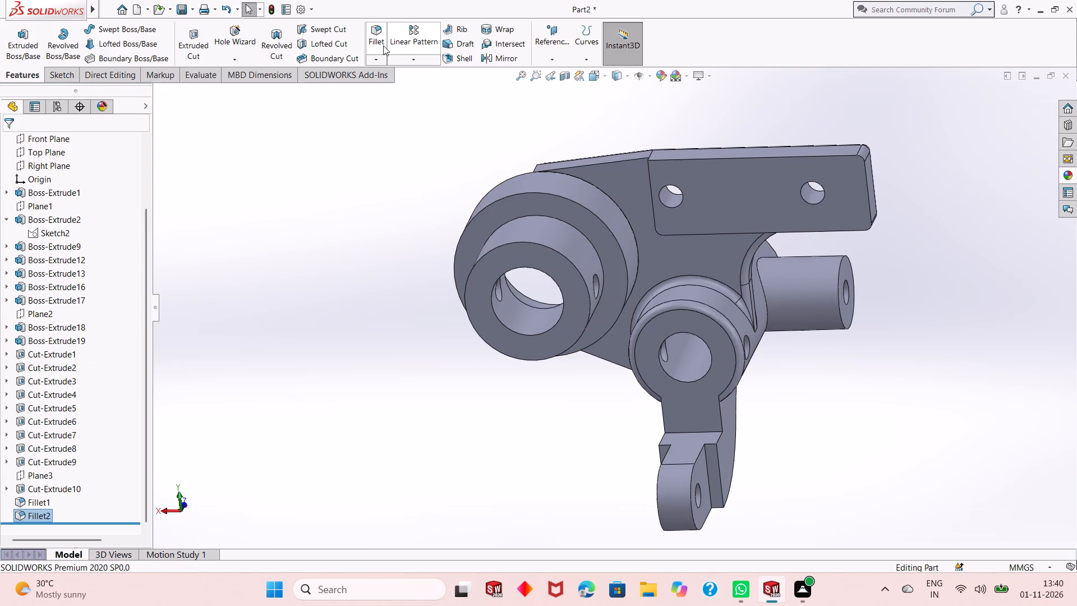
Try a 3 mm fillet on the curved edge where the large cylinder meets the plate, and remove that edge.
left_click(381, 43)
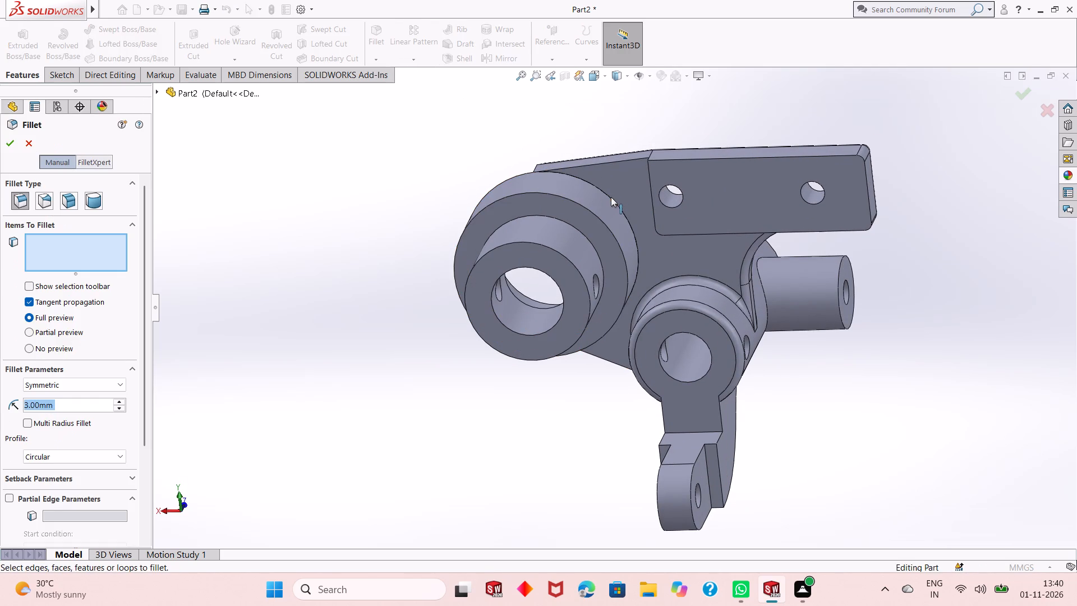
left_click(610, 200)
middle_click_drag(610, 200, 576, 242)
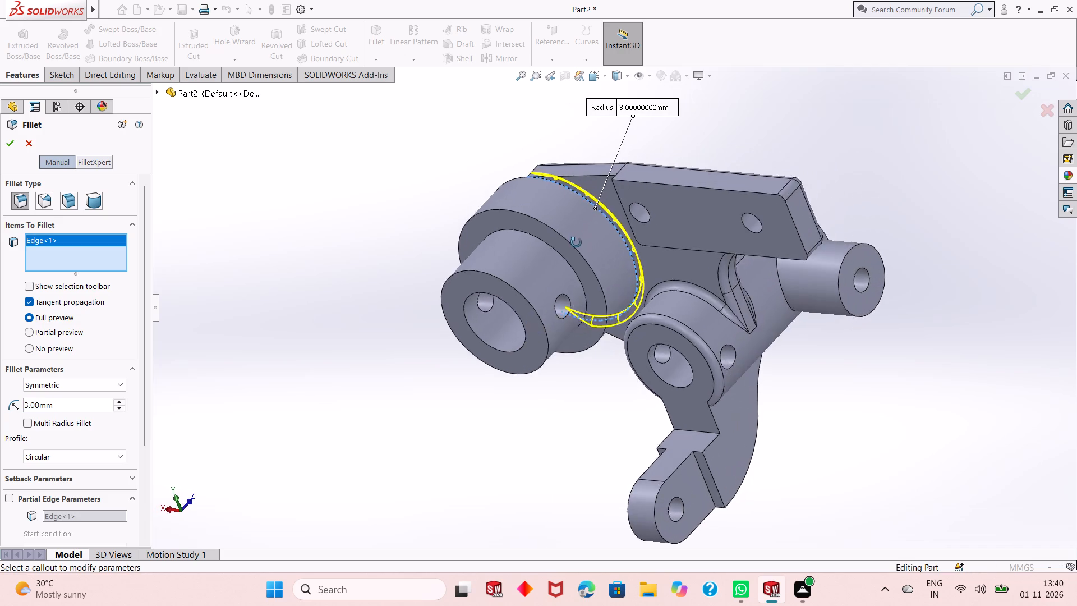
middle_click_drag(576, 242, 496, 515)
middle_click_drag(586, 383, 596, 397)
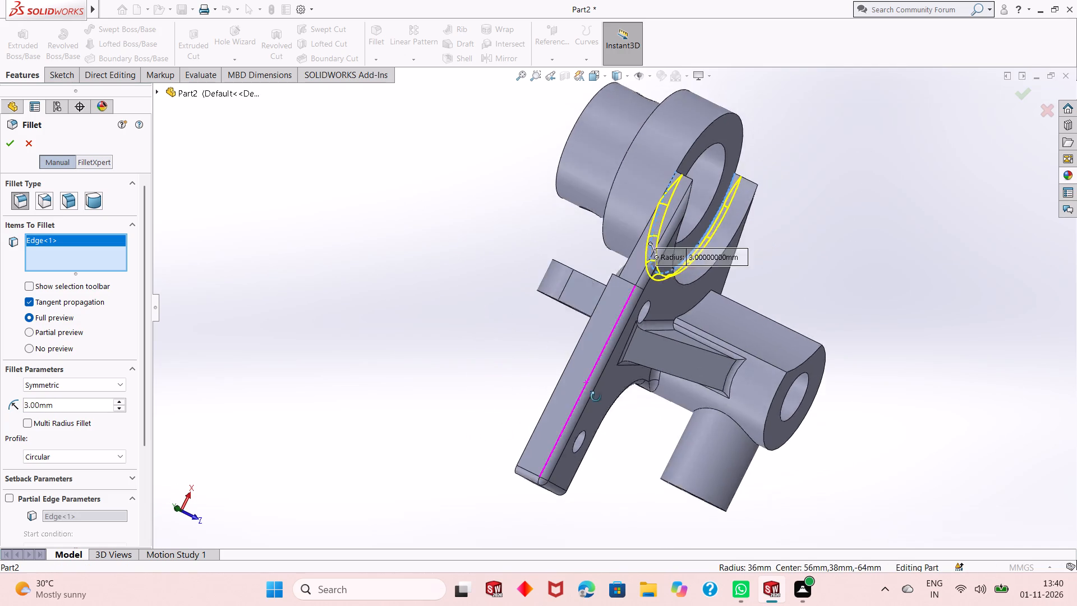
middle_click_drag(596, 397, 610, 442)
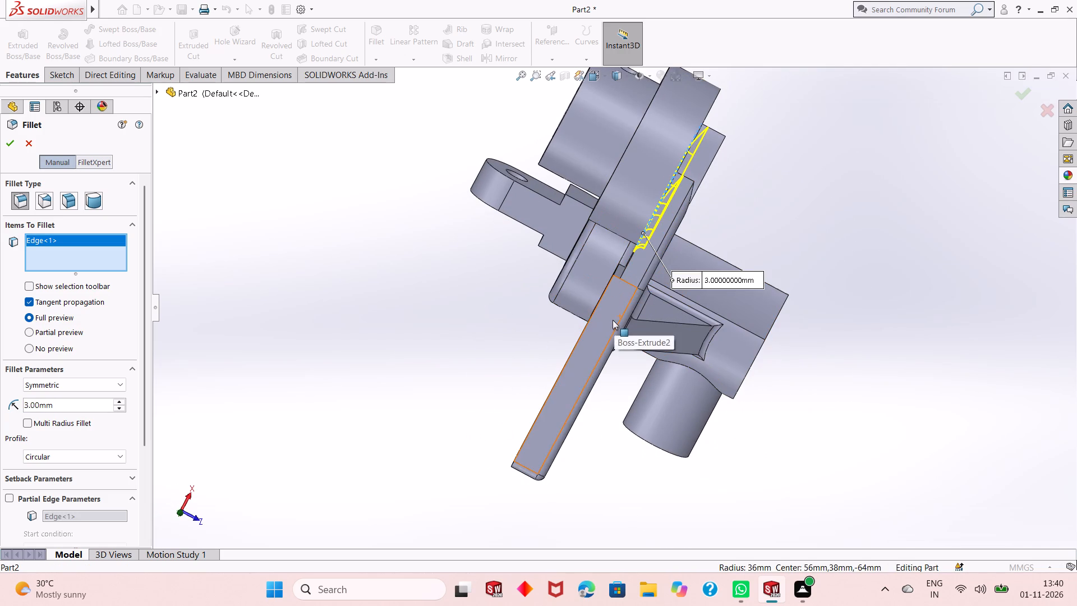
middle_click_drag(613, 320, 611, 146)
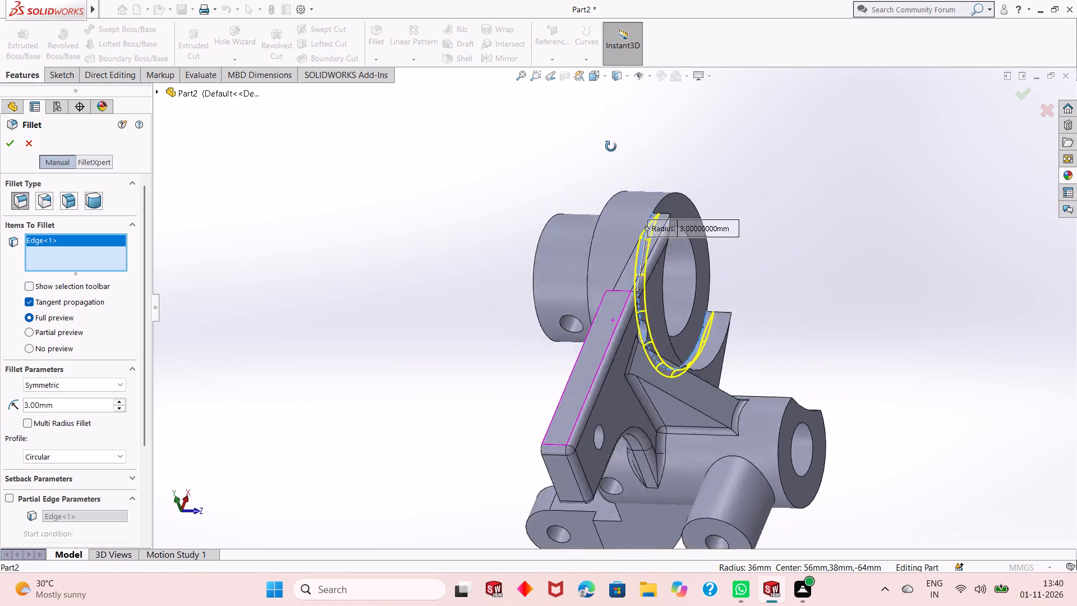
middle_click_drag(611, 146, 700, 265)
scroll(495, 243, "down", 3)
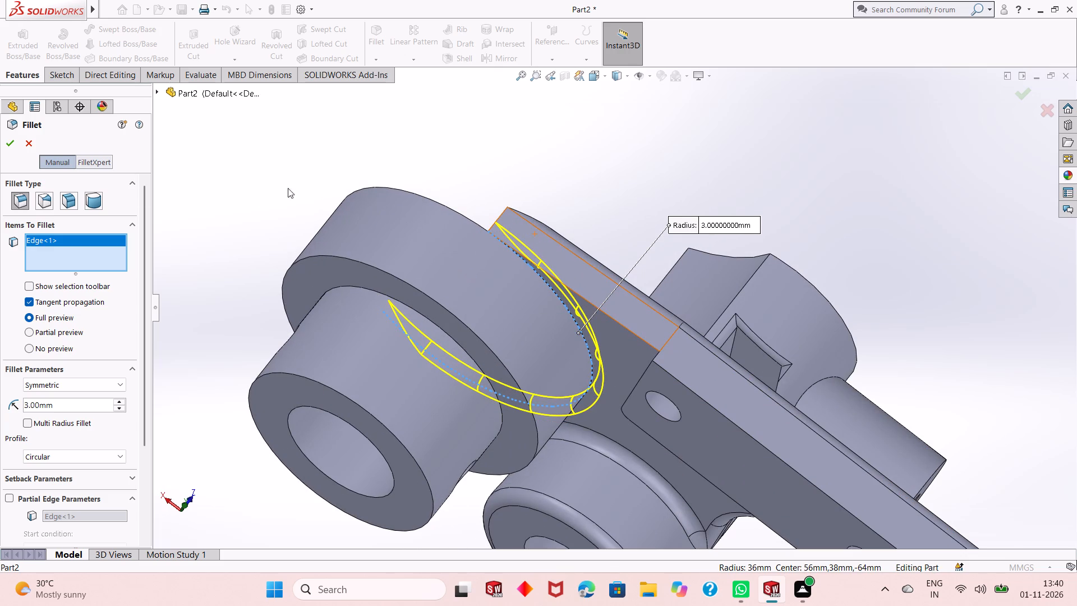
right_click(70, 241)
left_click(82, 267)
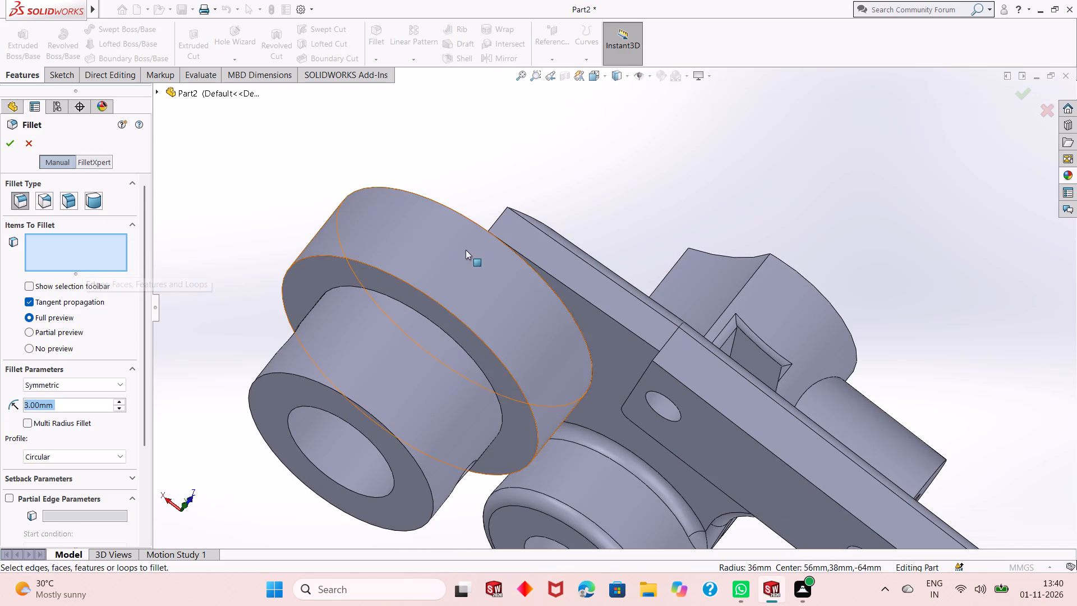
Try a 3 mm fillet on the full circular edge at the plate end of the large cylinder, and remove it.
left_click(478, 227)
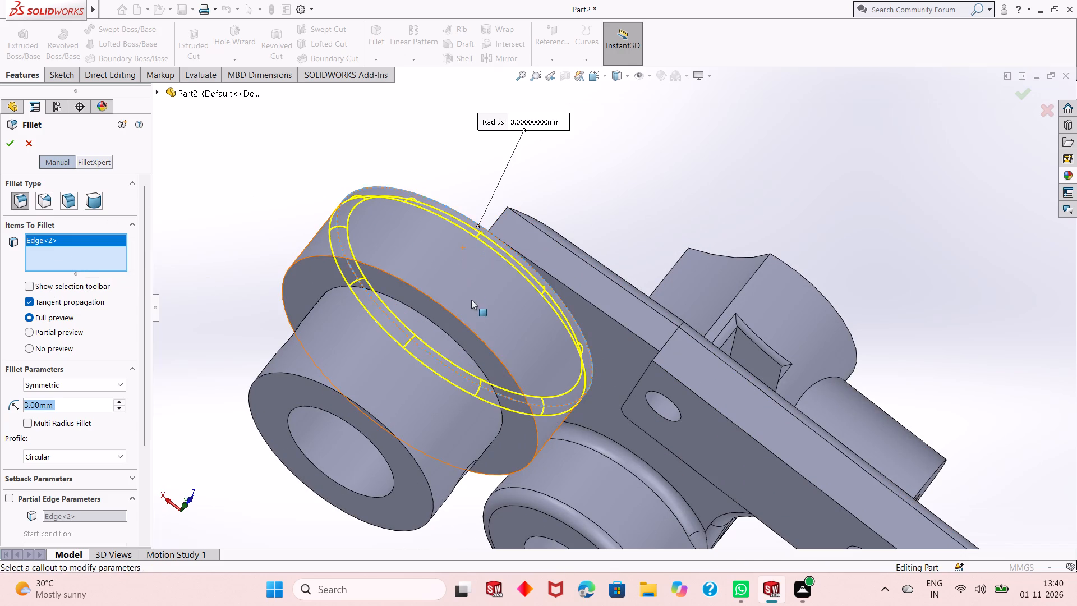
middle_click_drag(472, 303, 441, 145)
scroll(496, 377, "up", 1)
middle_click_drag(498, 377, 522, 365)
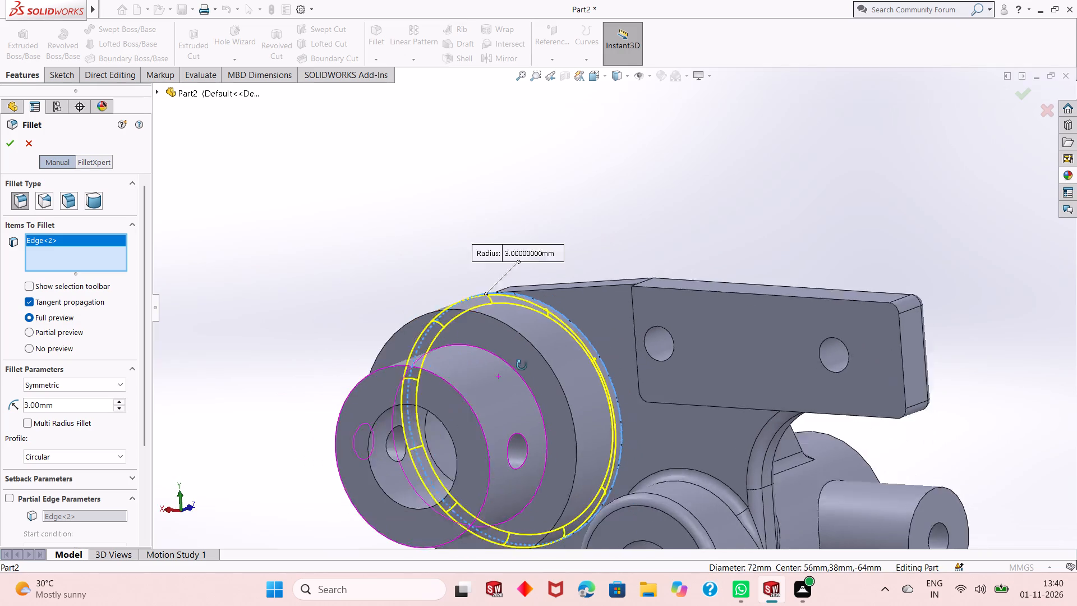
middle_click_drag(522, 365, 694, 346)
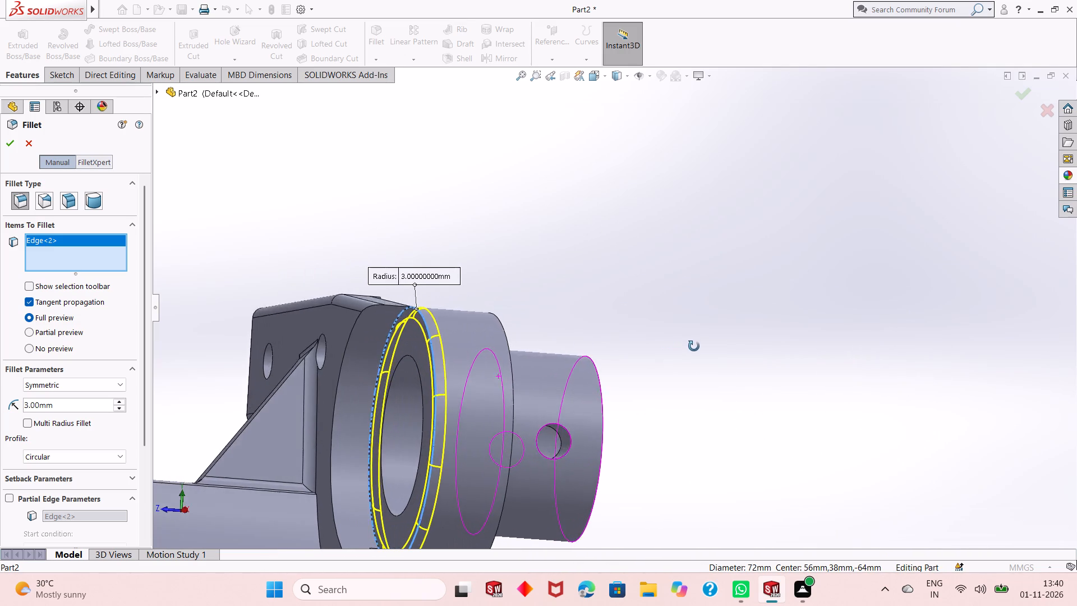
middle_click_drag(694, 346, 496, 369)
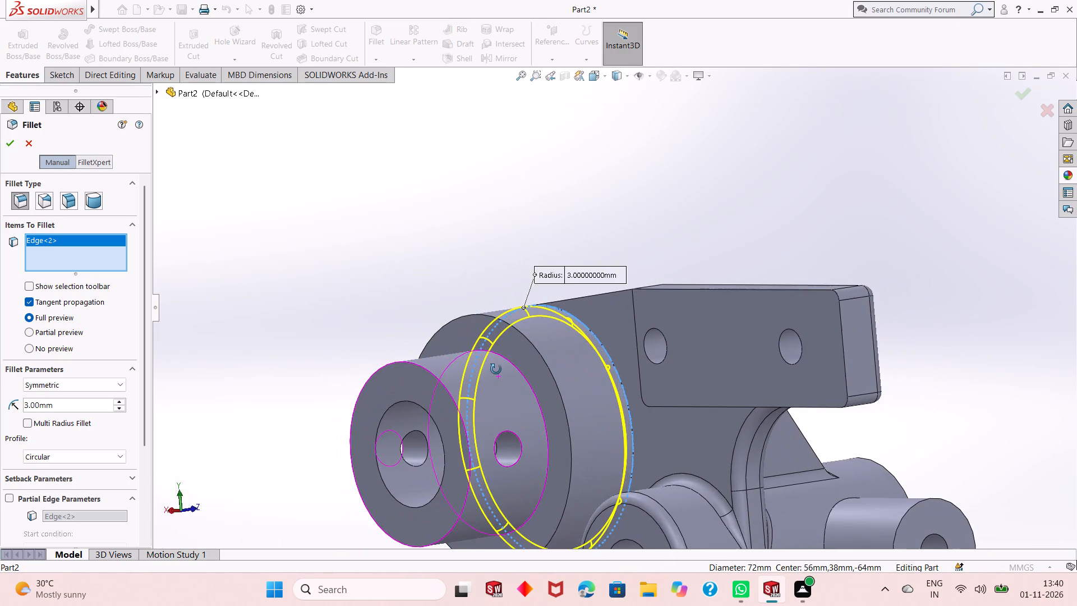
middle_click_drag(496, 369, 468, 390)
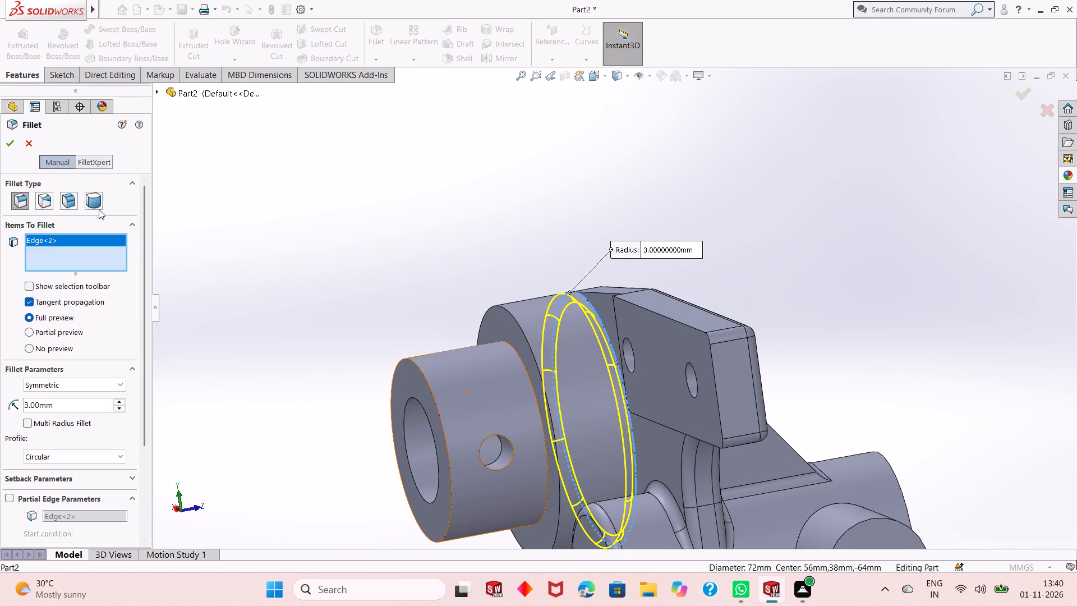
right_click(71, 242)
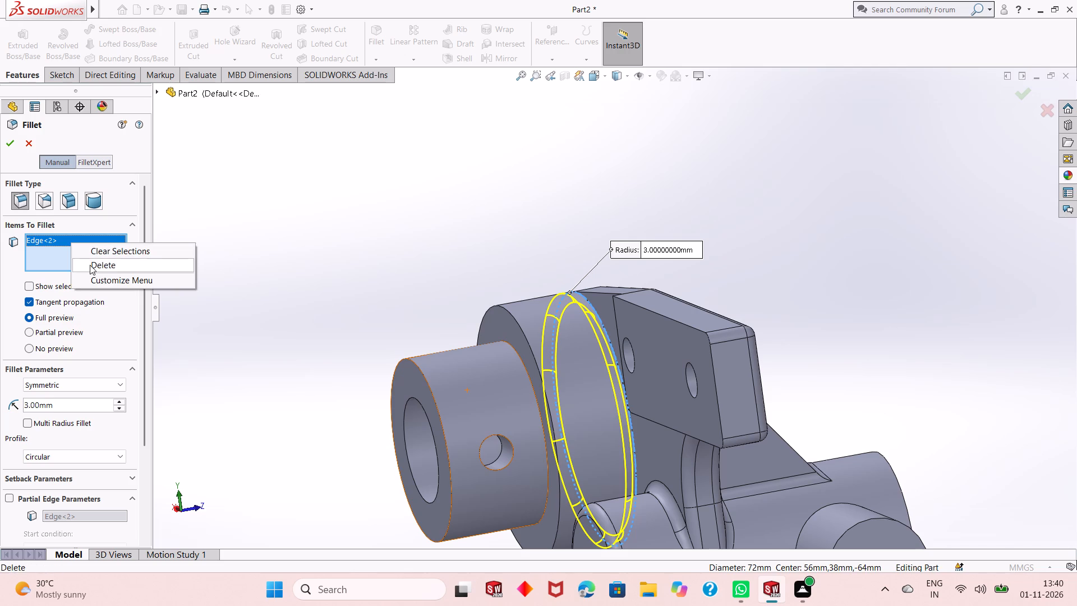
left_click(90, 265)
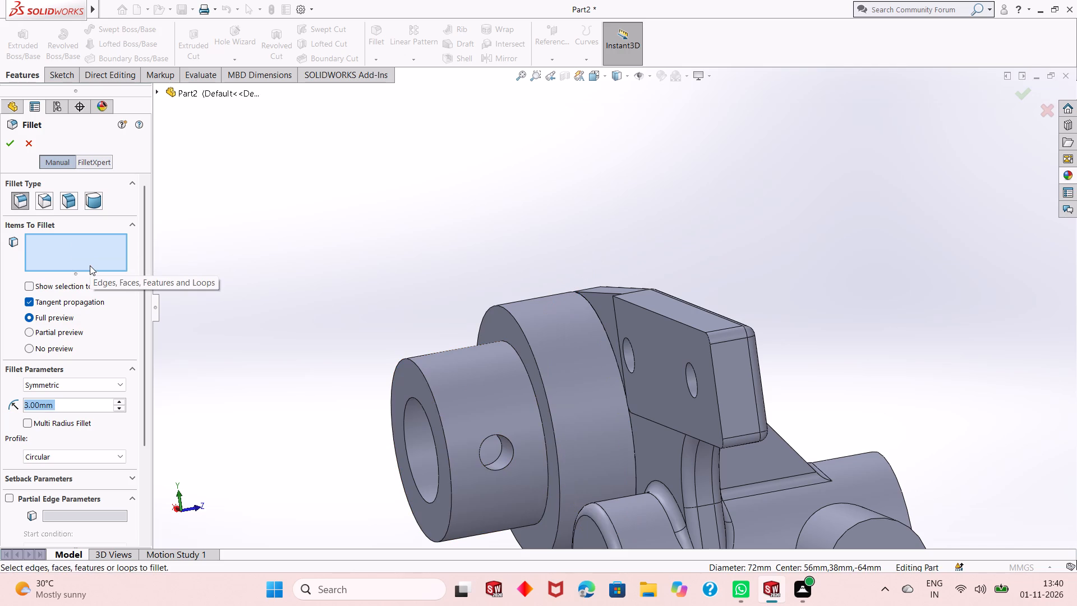
Fillet the large cylinder's outer shoulder edge at 3 mm, leaving out its side face and plate-end edge.
left_click(530, 346)
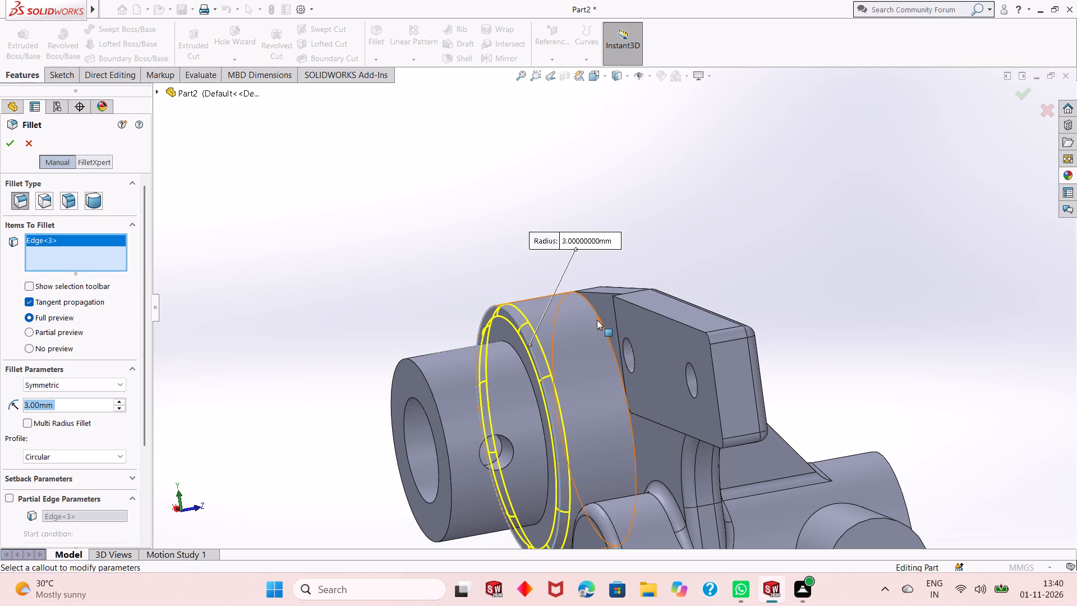
left_click(597, 320)
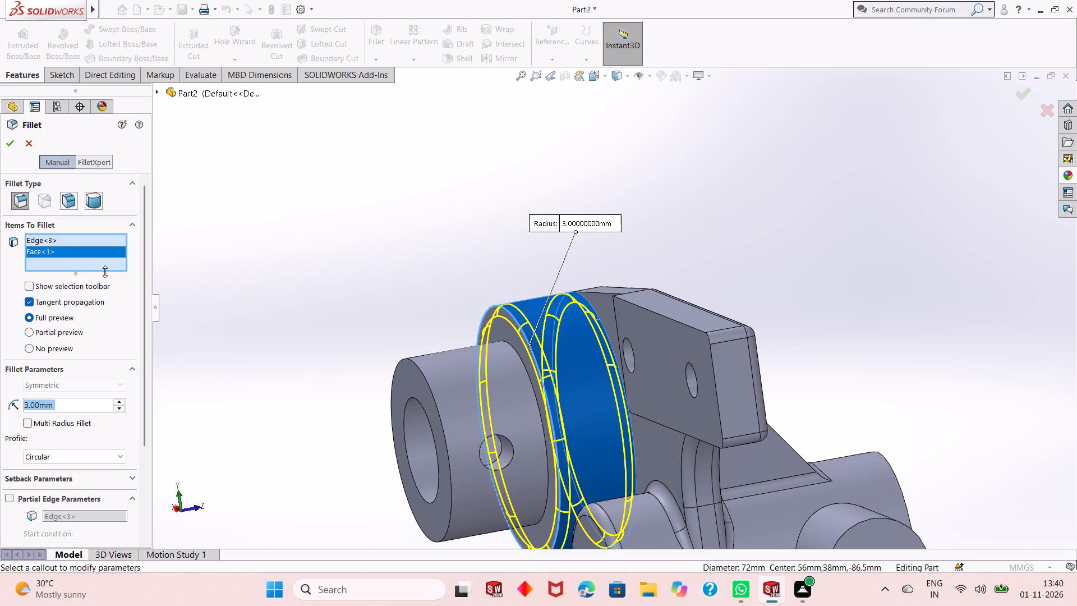
right_click(85, 250)
left_click(102, 268)
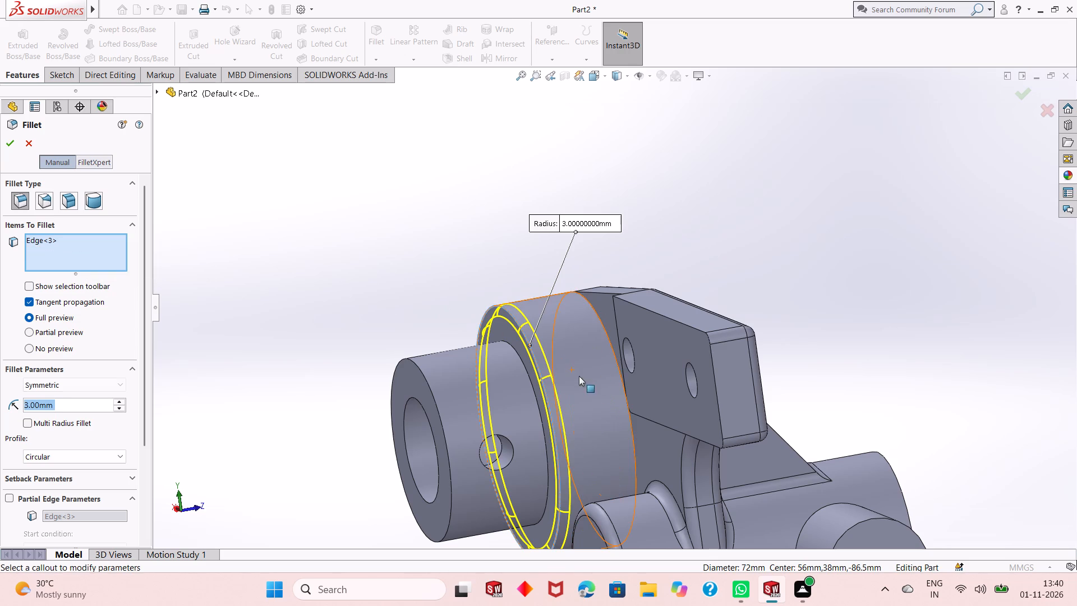
left_click(635, 476)
left_click(637, 472)
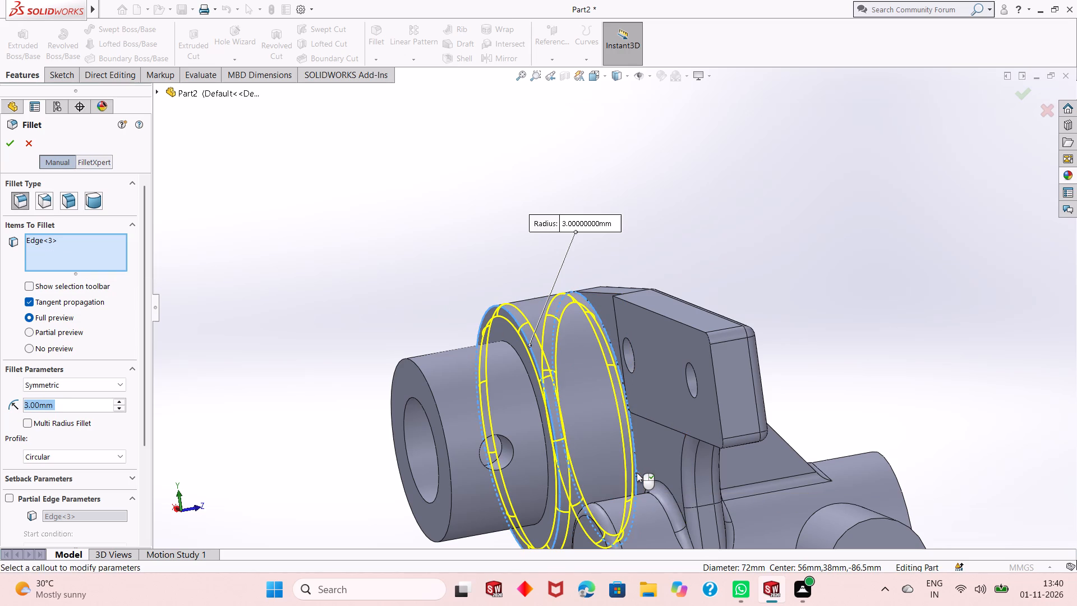
right_click(97, 253)
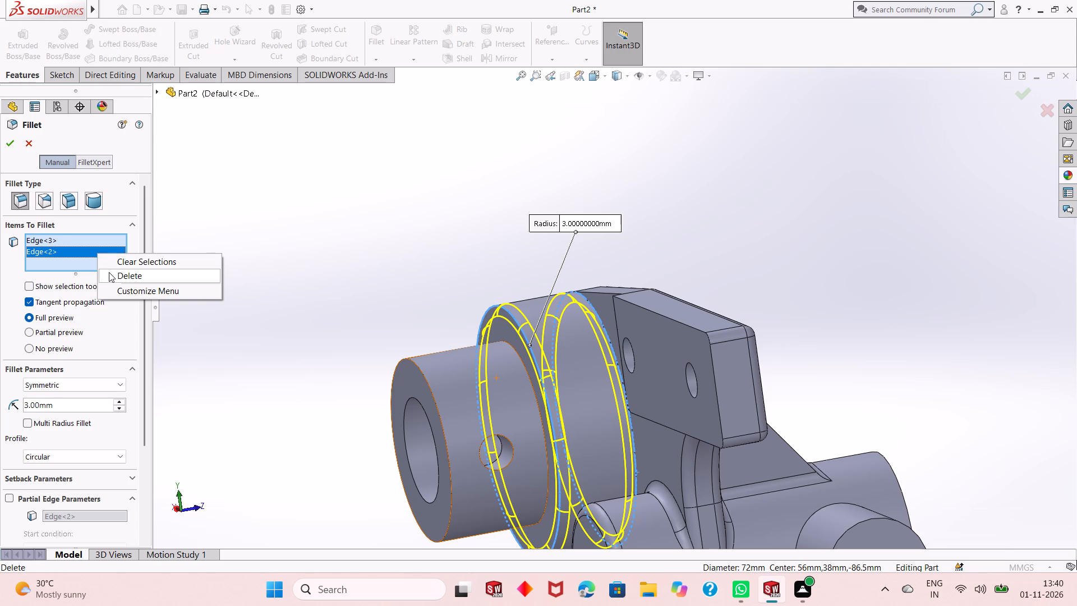
left_click(109, 272)
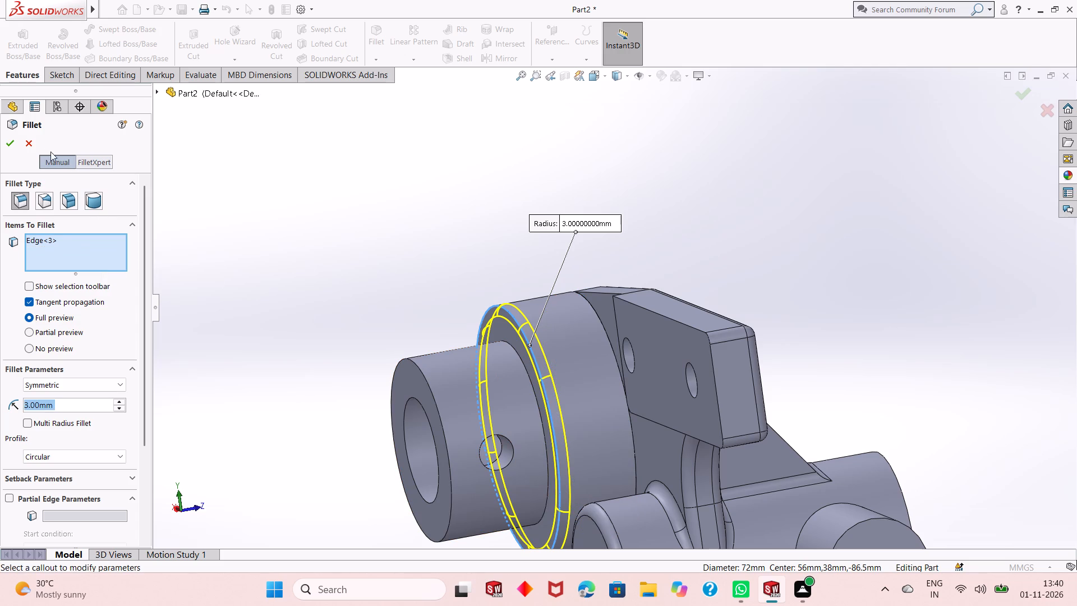
left_click(9, 144)
Examine the filleted bracket from several angles.
scroll(611, 384, "up", 3)
scroll(671, 472, "up", 1)
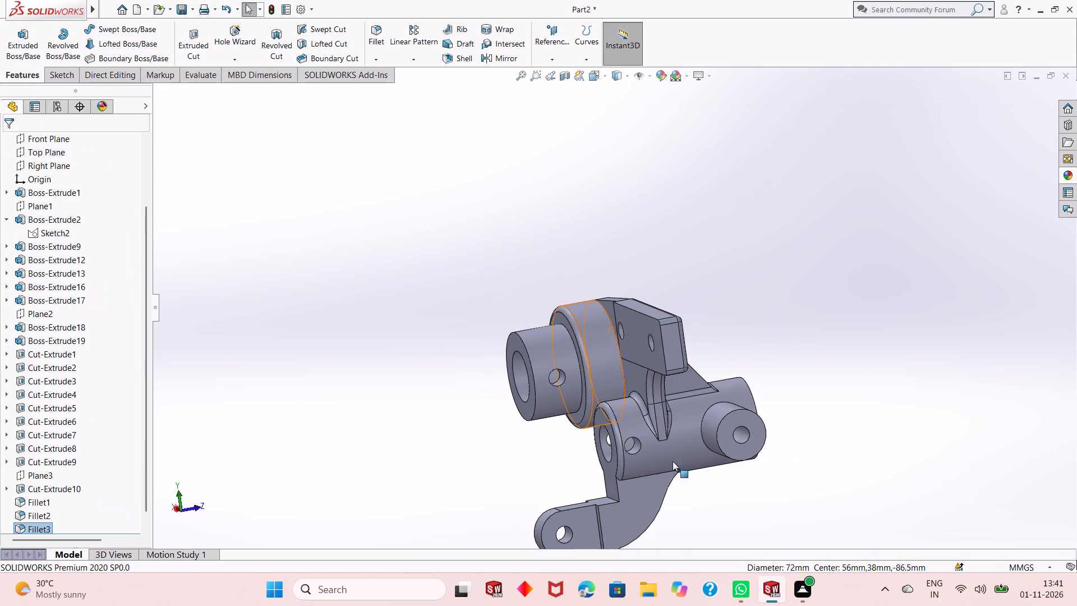
scroll(642, 485, "up", 1)
left_click(672, 495)
middle_click_drag(673, 480, 683, 460)
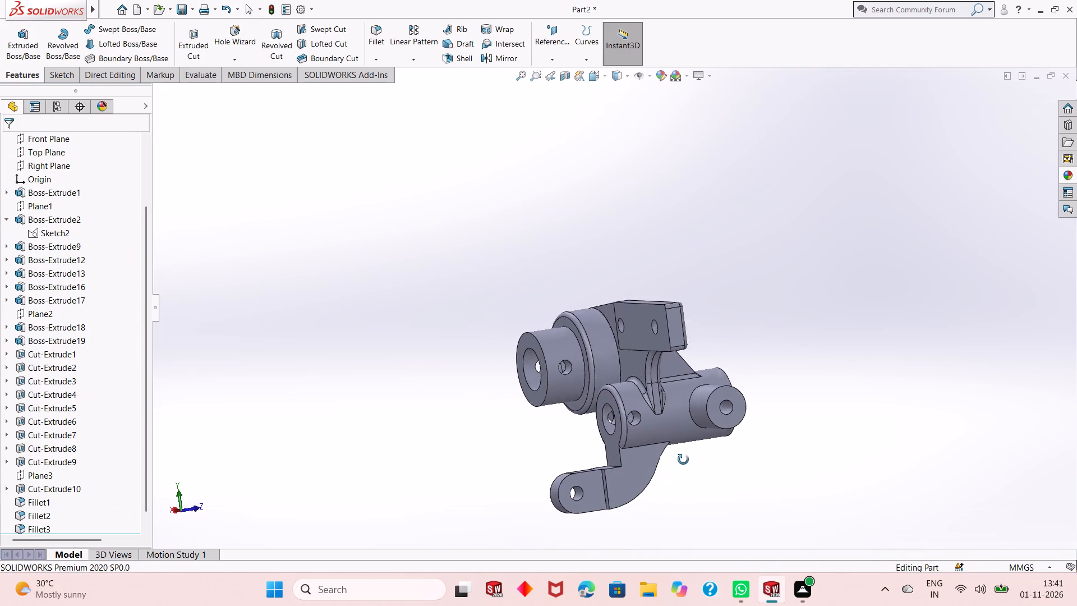
middle_click_drag(683, 460, 698, 454)
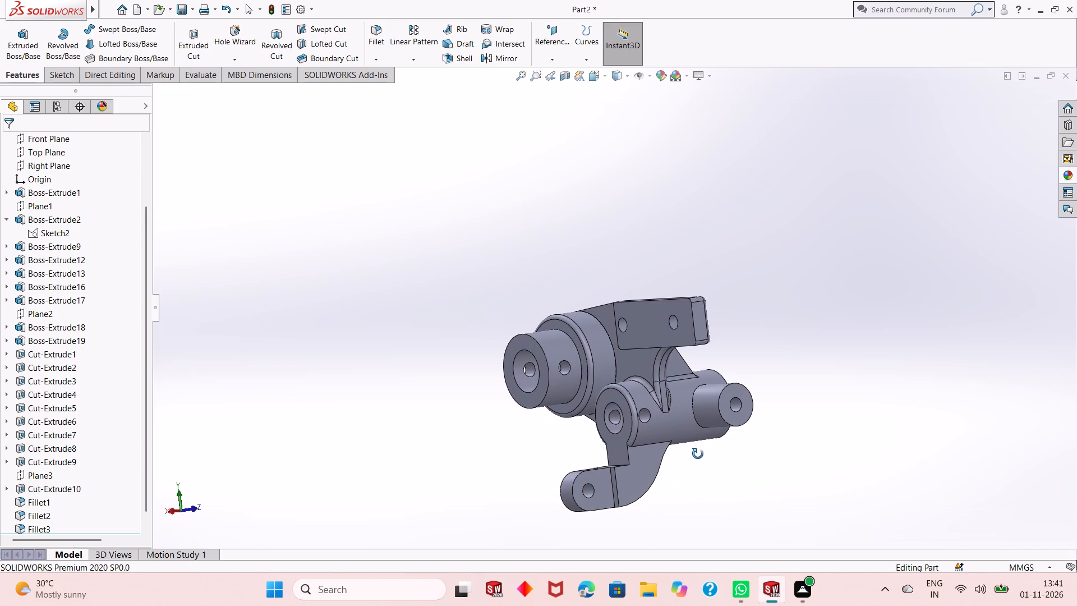
middle_click_drag(698, 454, 715, 485)
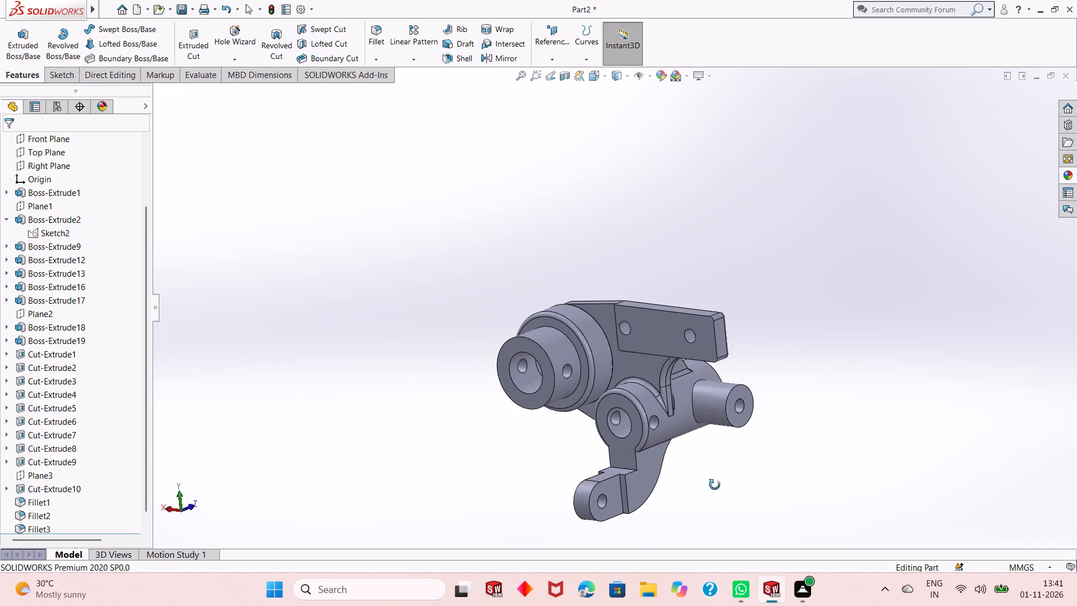
middle_click_drag(715, 485, 715, 493)
scroll(658, 467, "down", 3)
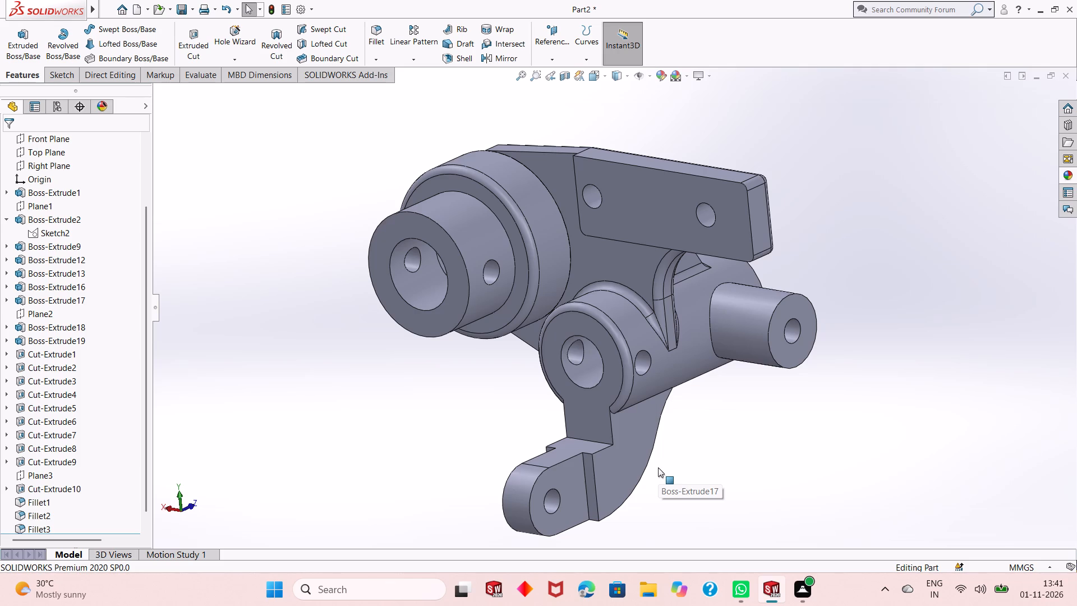
scroll(728, 451, "up", 1)
middle_click_drag(728, 457, 712, 449)
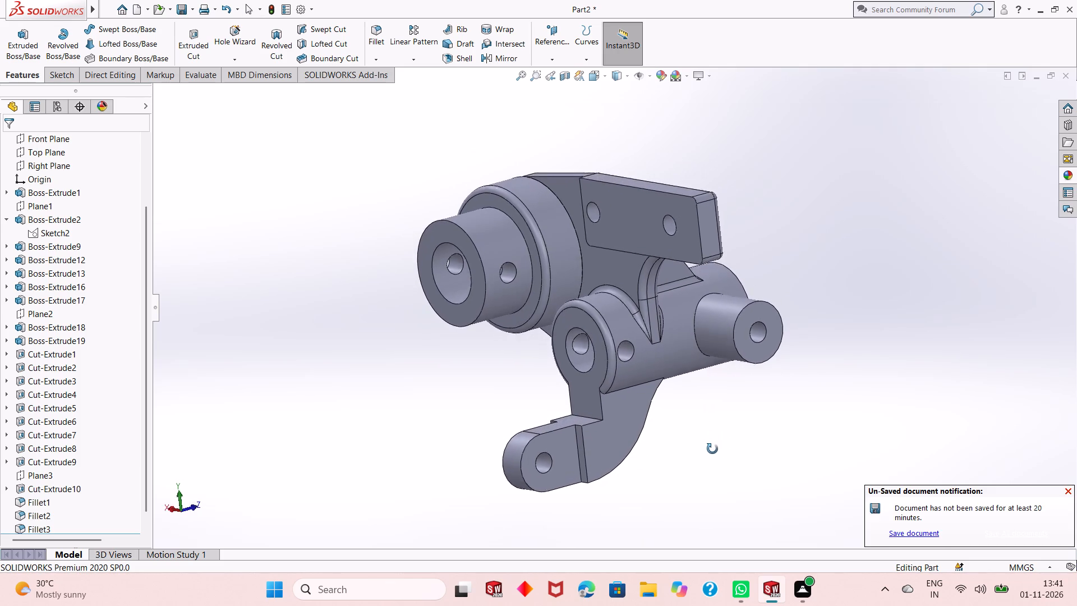
middle_click_drag(712, 449, 698, 475)
scroll(685, 461, "up", 2)
left_click(777, 299)
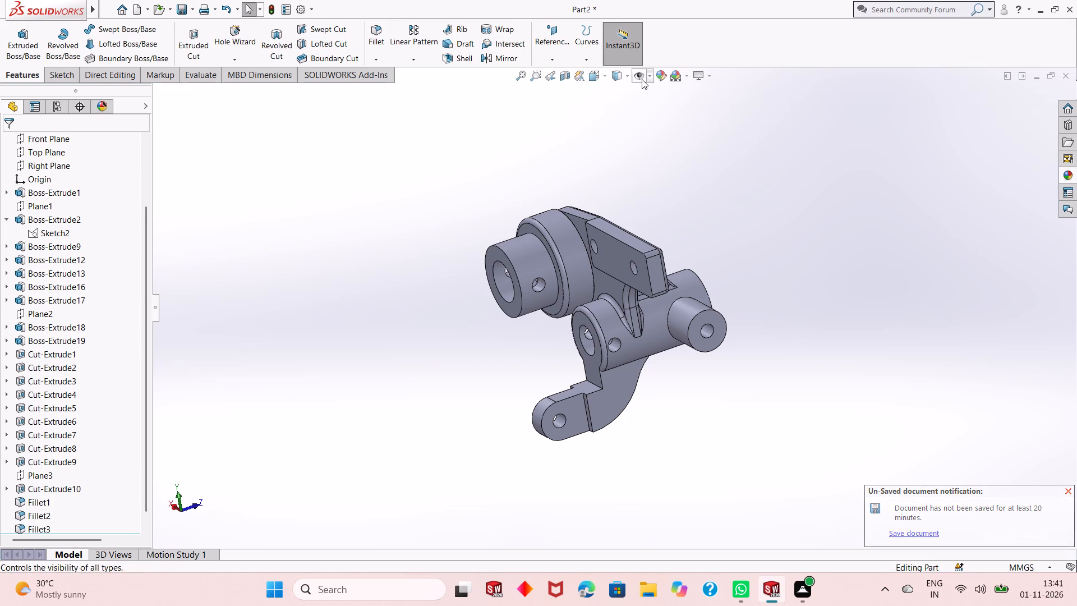
Colour the whole part bright red from the standard swatches, with a red value of 255.
left_click(662, 75)
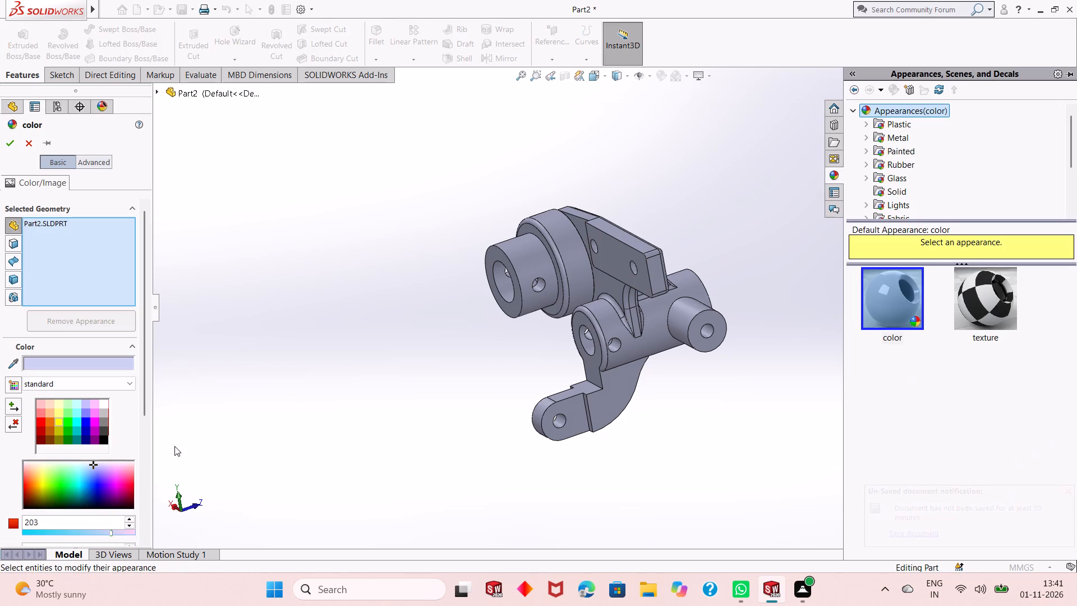
left_click(38, 425)
left_click(43, 417)
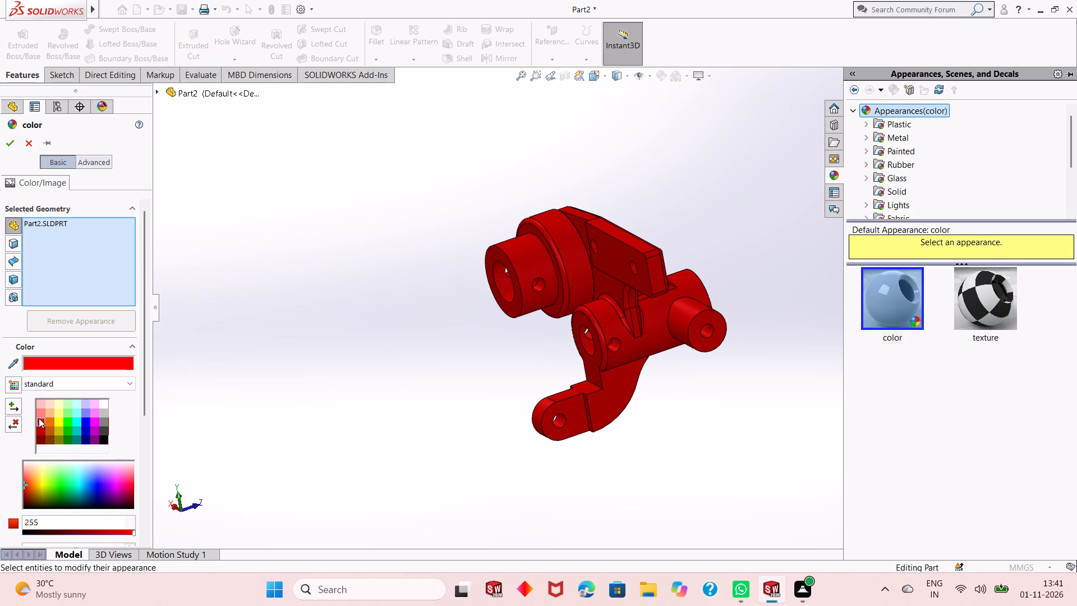
left_click(37, 414)
left_click(38, 425)
left_click(38, 433)
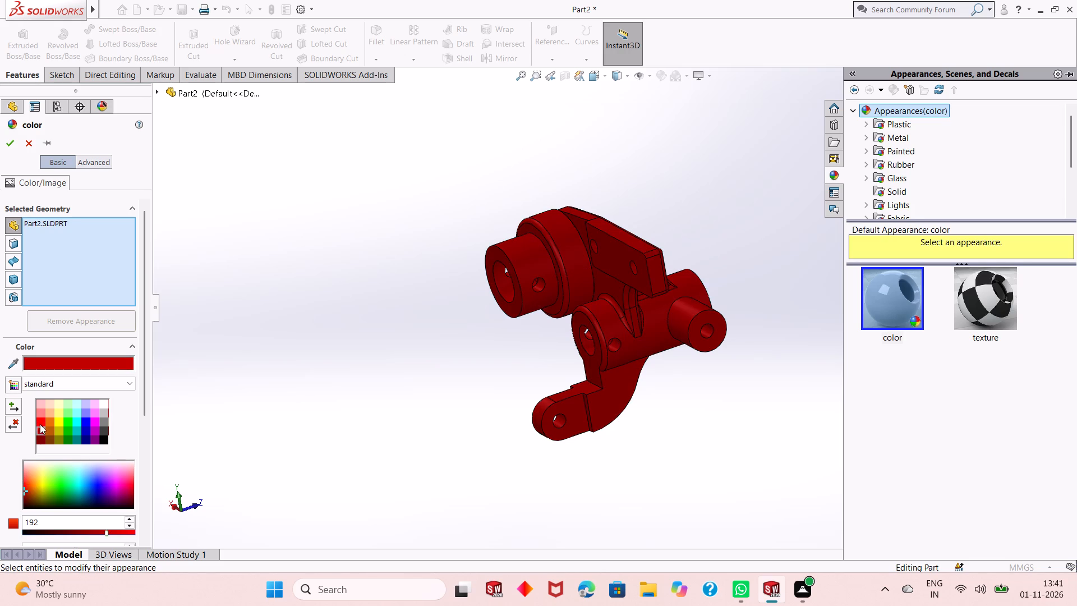
left_click(41, 423)
left_click(10, 139)
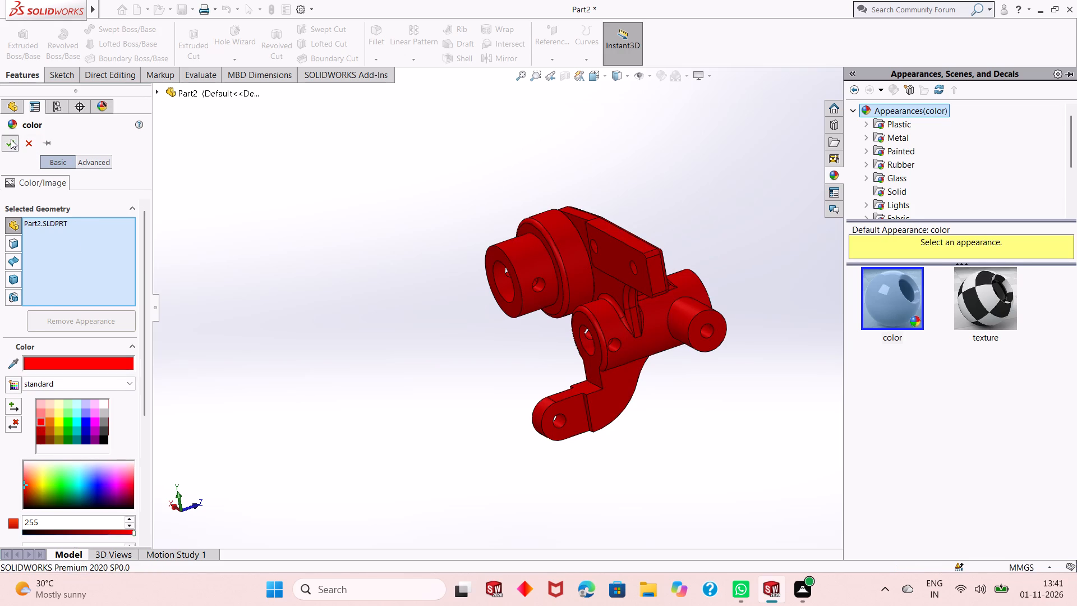
left_click(751, 291)
Apply the polished aluminum metal appearance to the hole features in the small side boss and the smaller main cylinder's side wall.
scroll(619, 273, "down", 1)
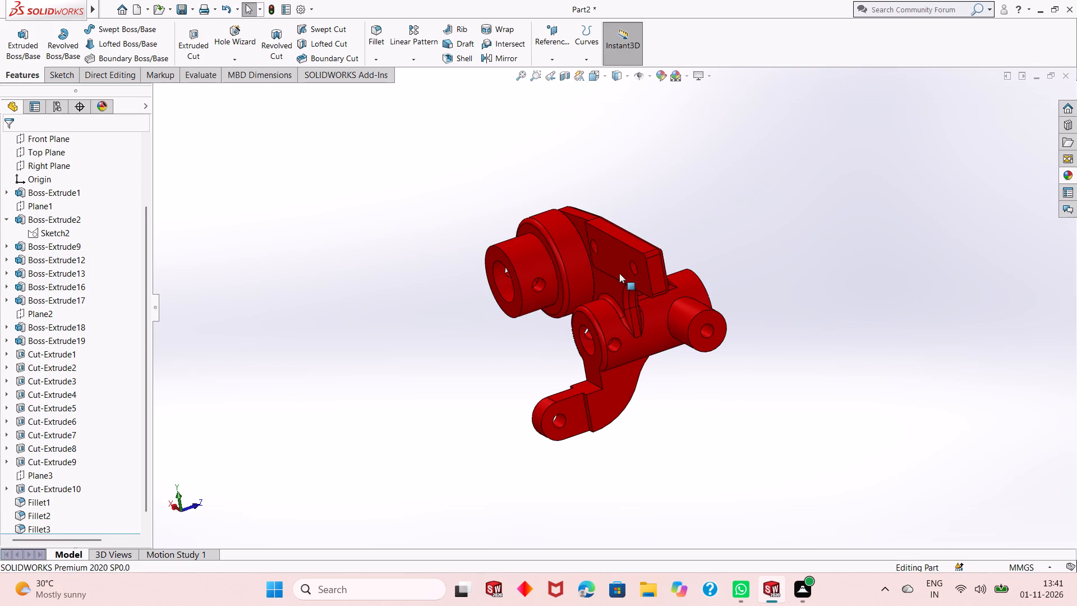
scroll(619, 273, "down", 2)
scroll(580, 337, "up", 2)
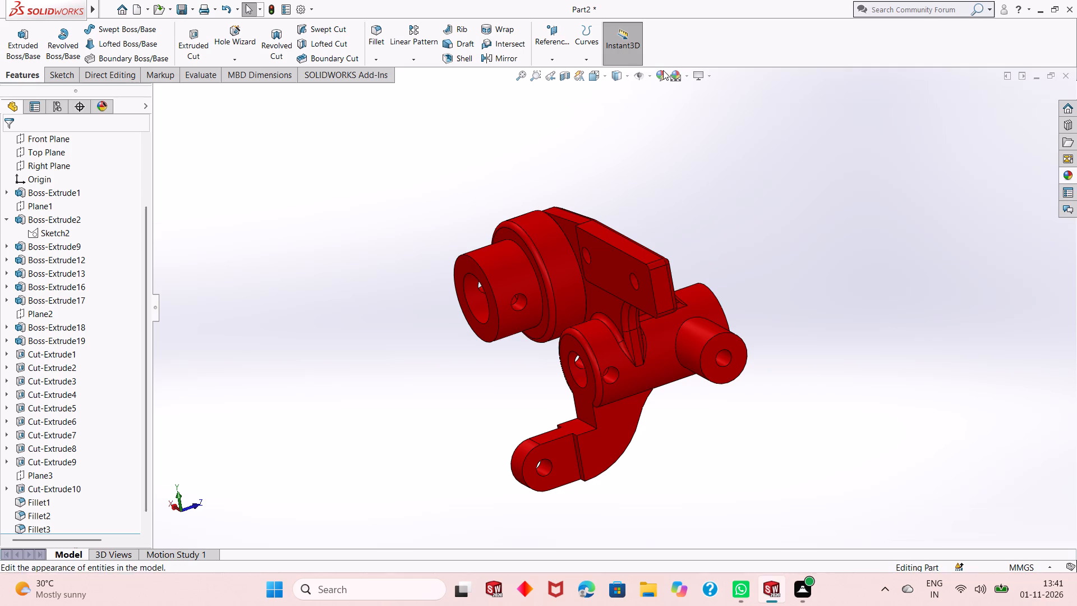
left_click(1068, 175)
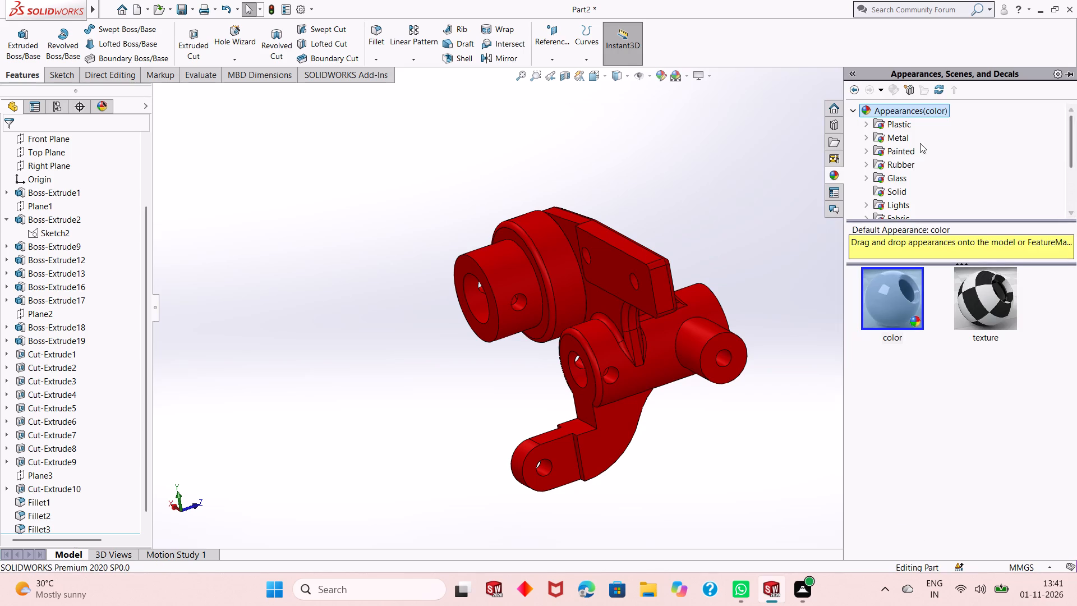
left_click(904, 134)
left_click_drag(883, 394, 883, 396)
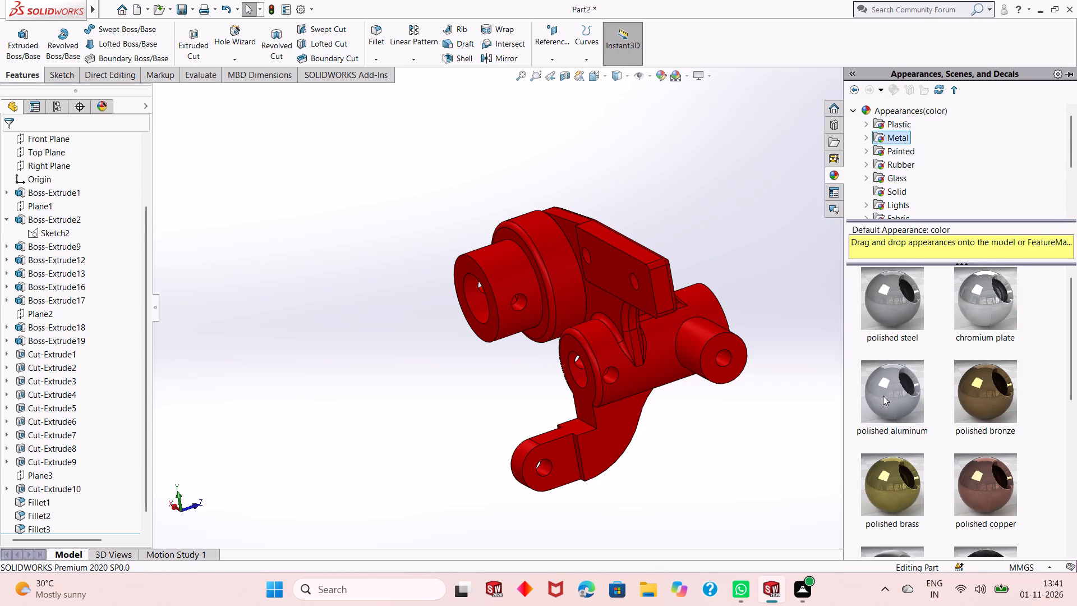
left_click_drag(883, 396, 720, 359)
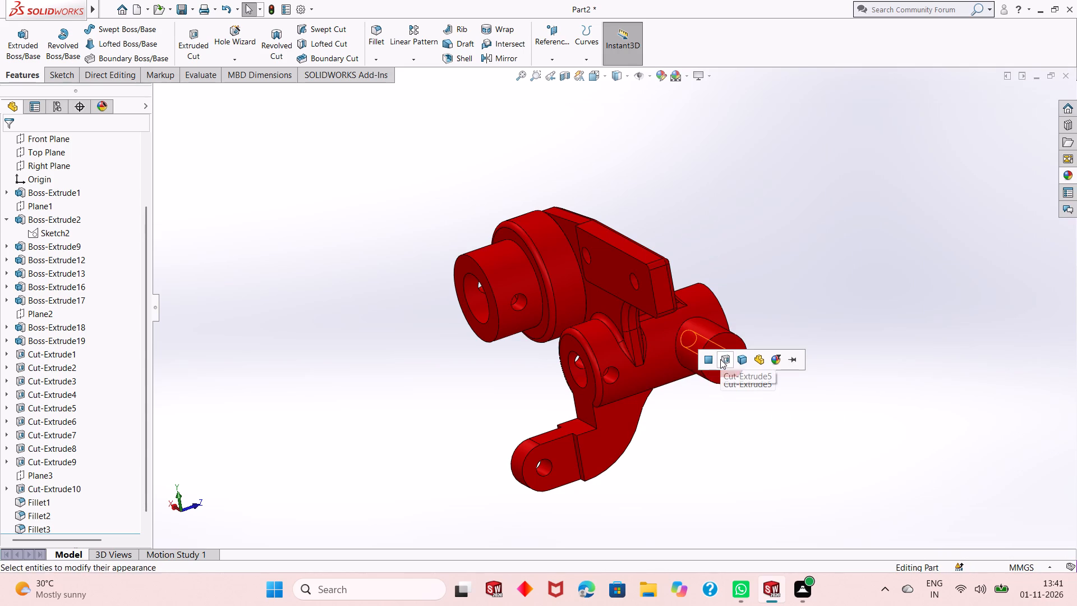
left_click(720, 359)
left_click(1069, 172)
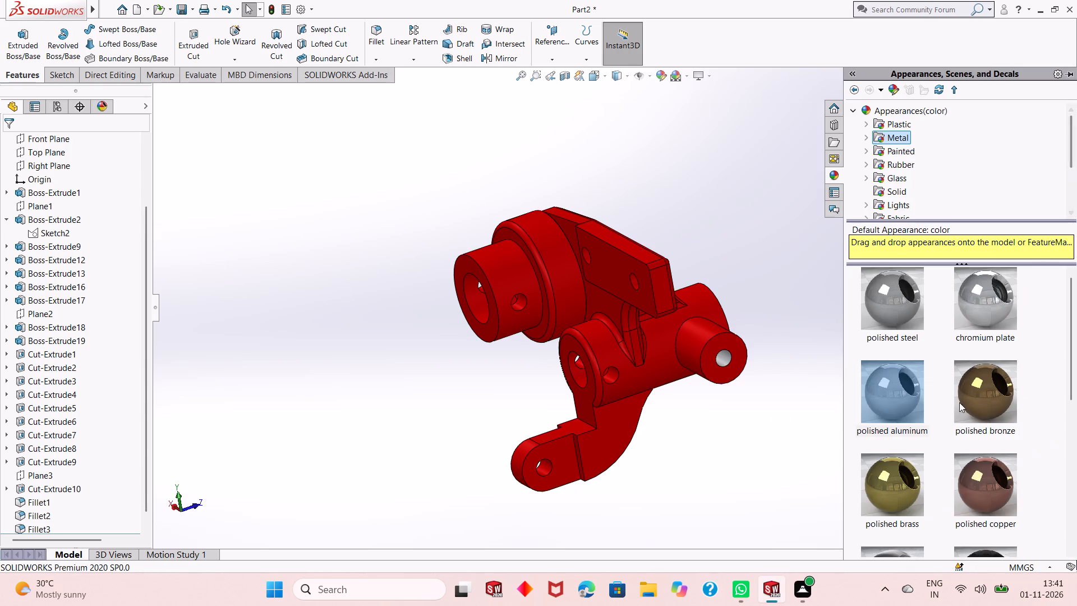
left_click_drag(906, 384, 616, 364)
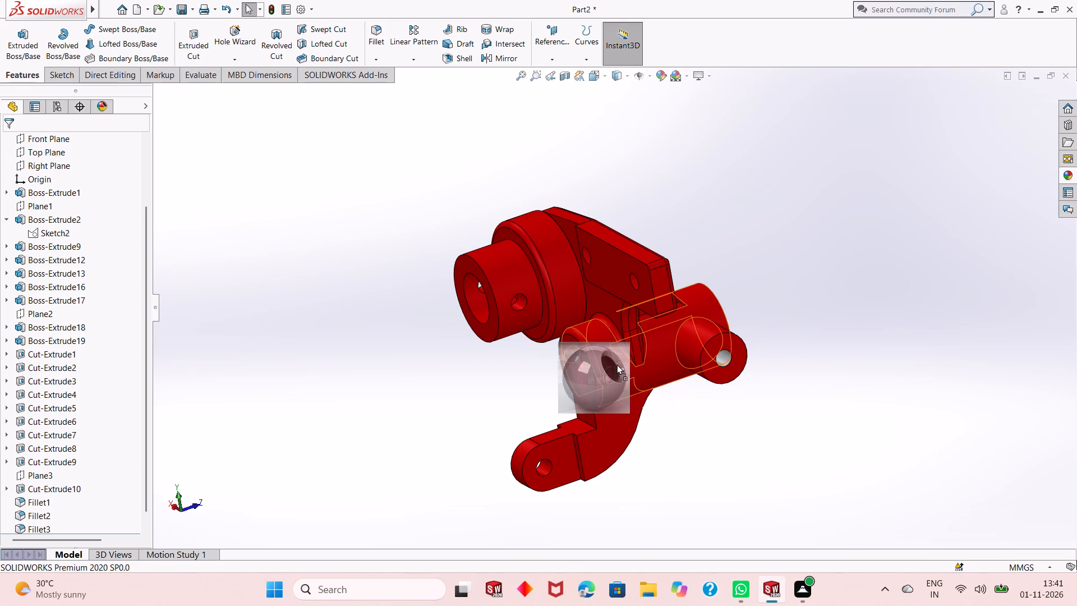
left_click_drag(616, 364, 613, 373)
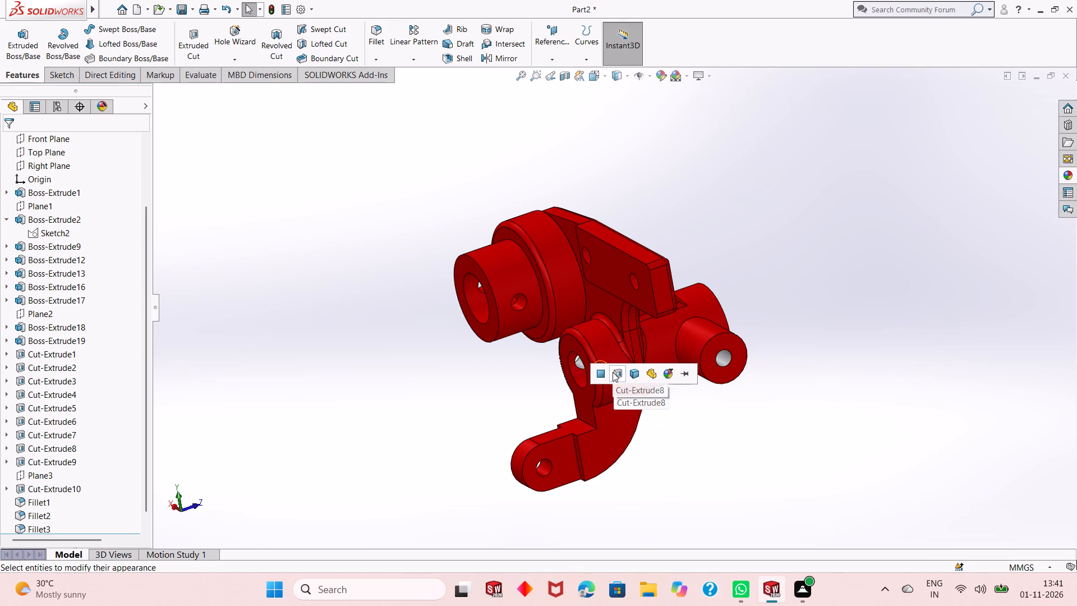
left_click(613, 372)
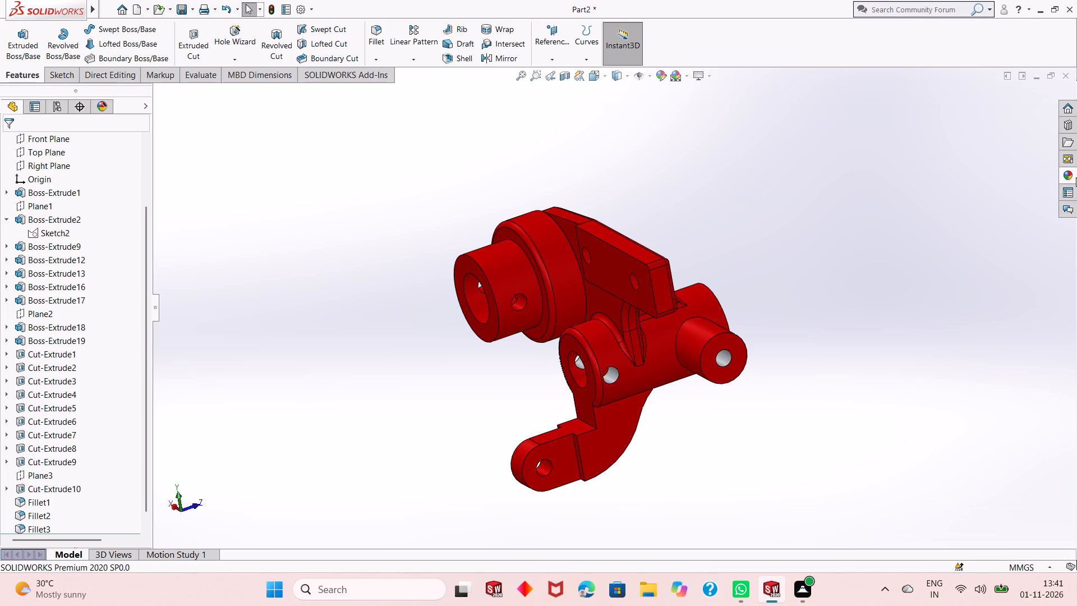
Apply polished aluminum to the hole feature at the lower arm's rounded end and the smaller main cylinder's through bore feature.
left_click(1076, 177)
left_click_drag(876, 379, 574, 452)
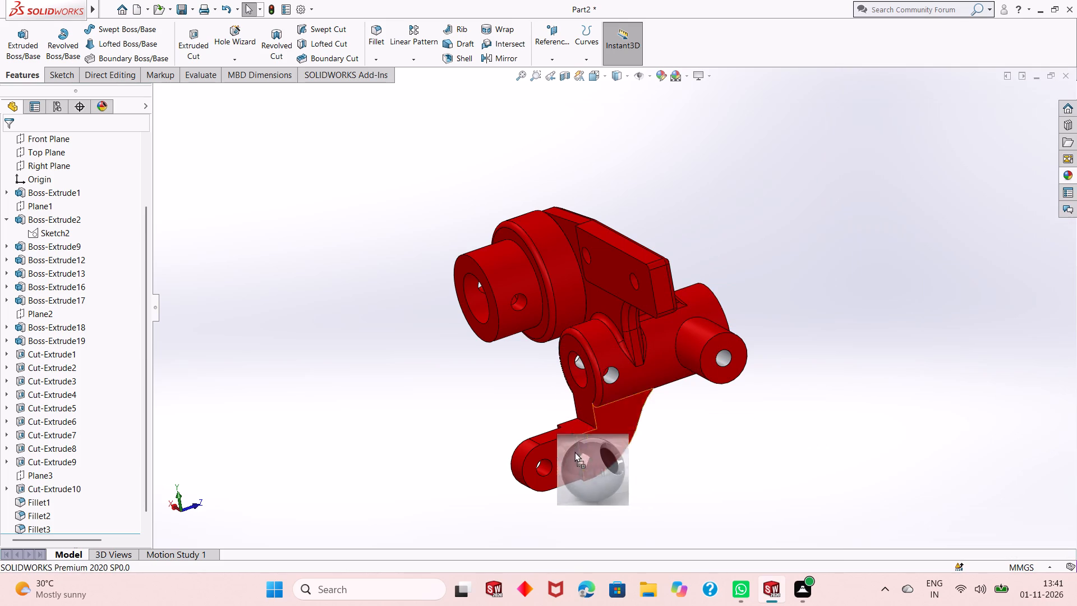
left_click_drag(574, 452, 548, 469)
left_click(548, 469)
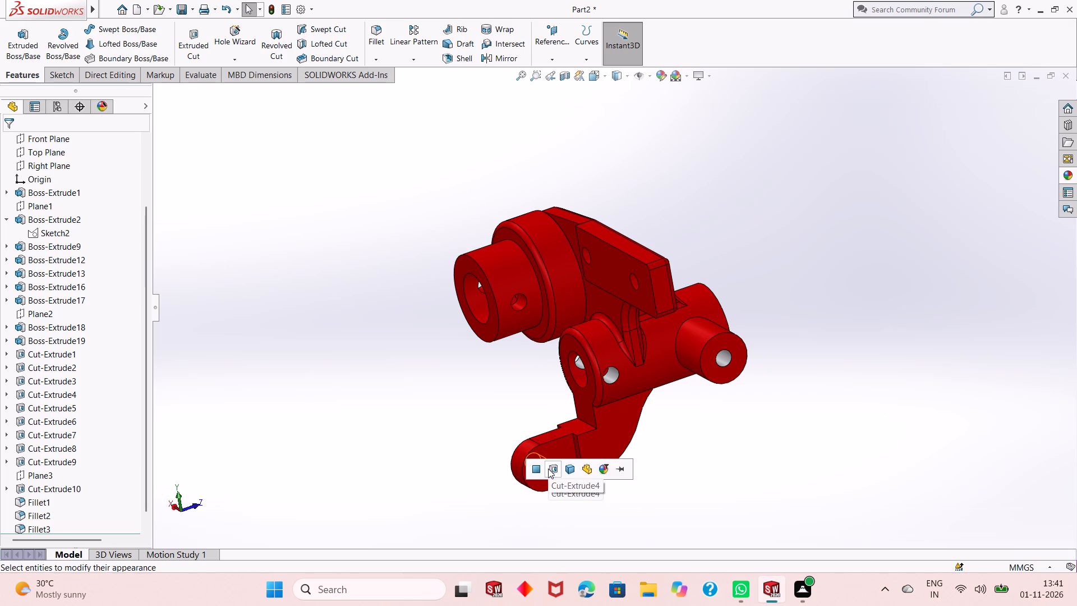
left_click(1065, 181)
left_click_drag(912, 407, 620, 389)
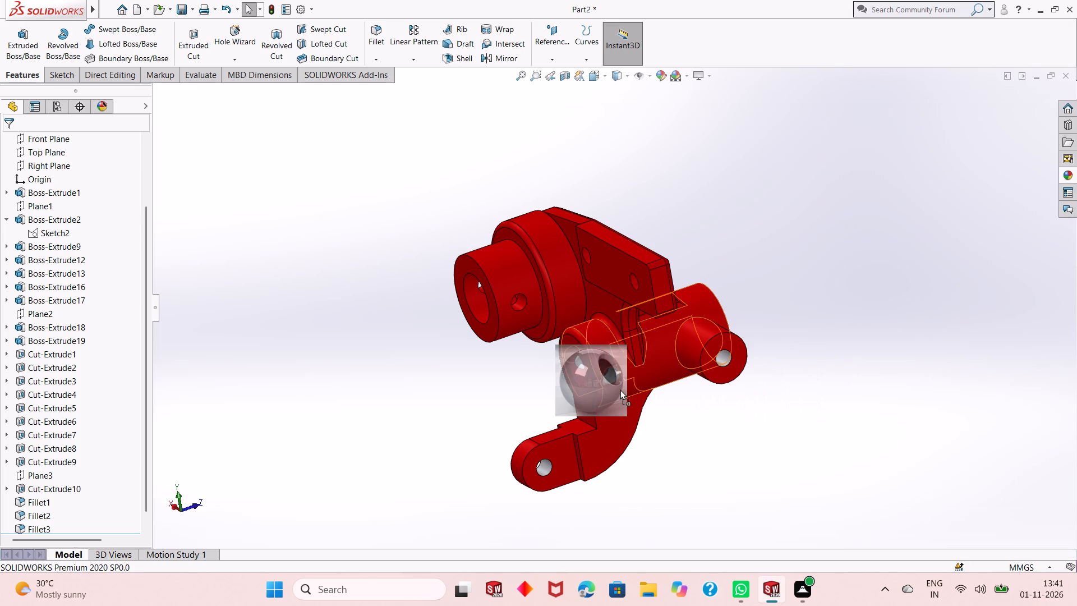
left_click_drag(620, 389, 581, 377)
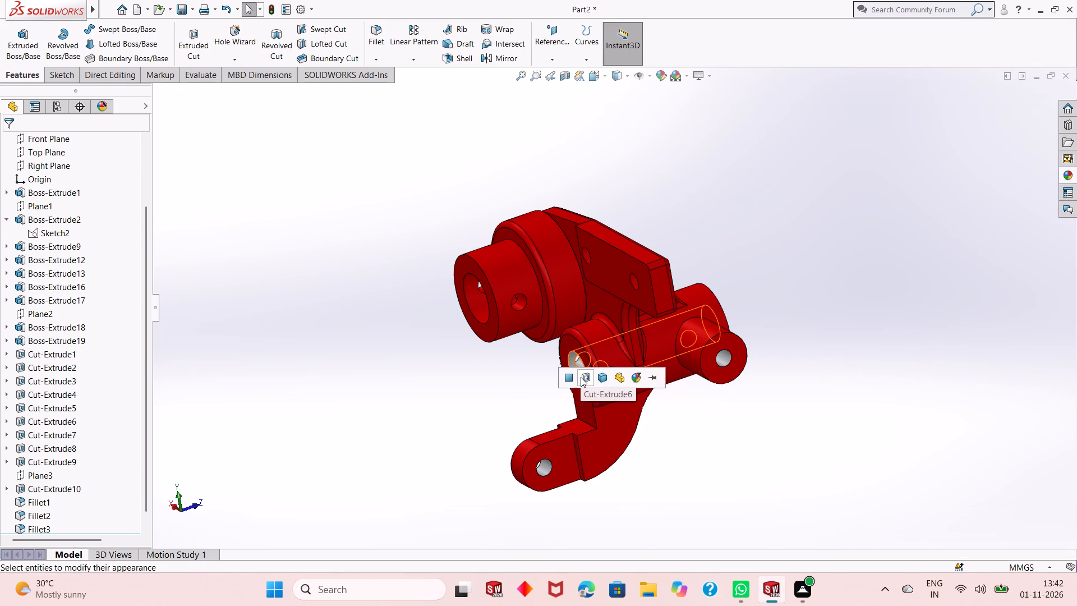
left_click(581, 377)
Apply the polished aluminum appearance to the cut feature that forms the two holes in the mounting plate.
scroll(588, 277, "down", 2)
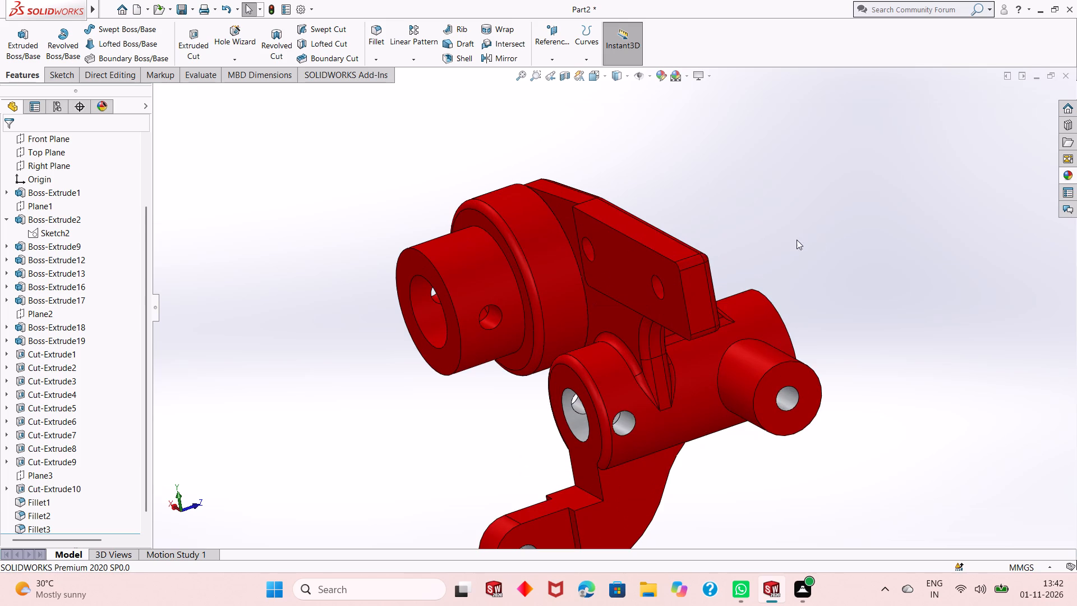
left_click(1075, 178)
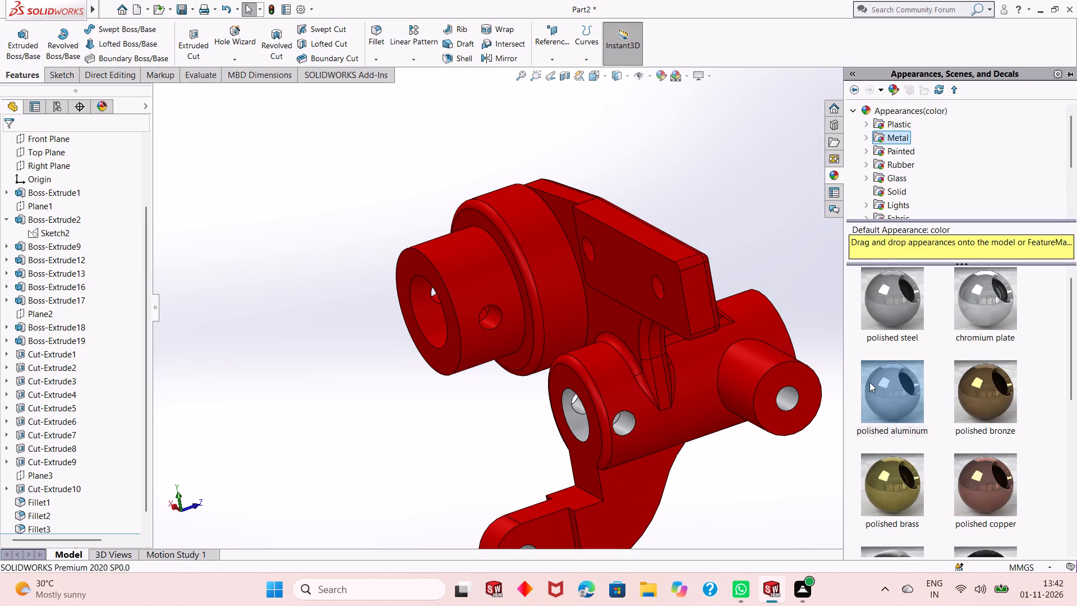
left_click_drag(877, 383, 655, 291)
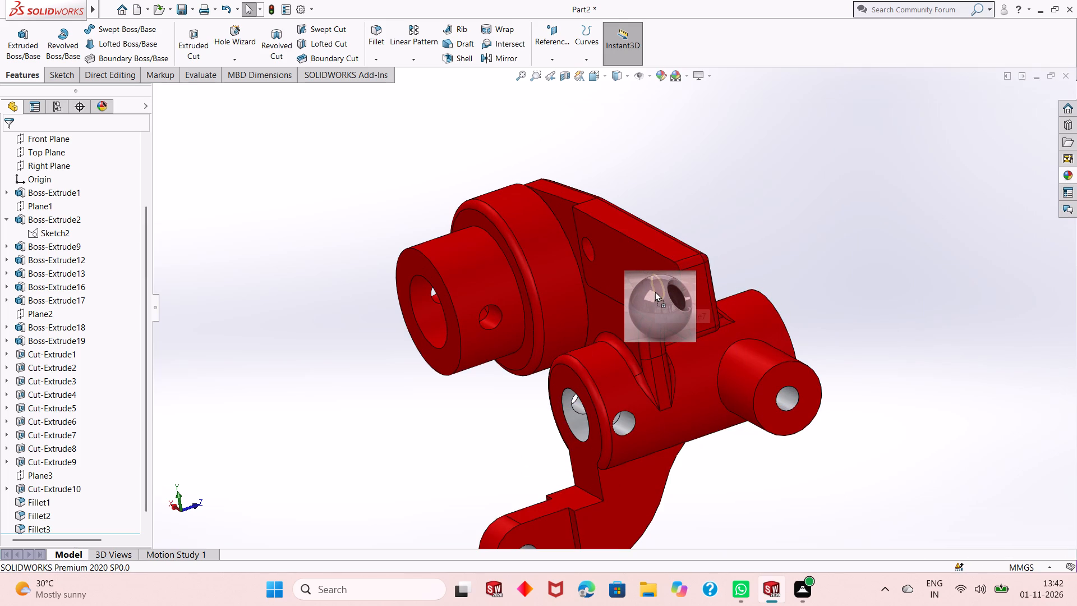
left_click_drag(655, 291, 658, 286)
left_click(658, 286)
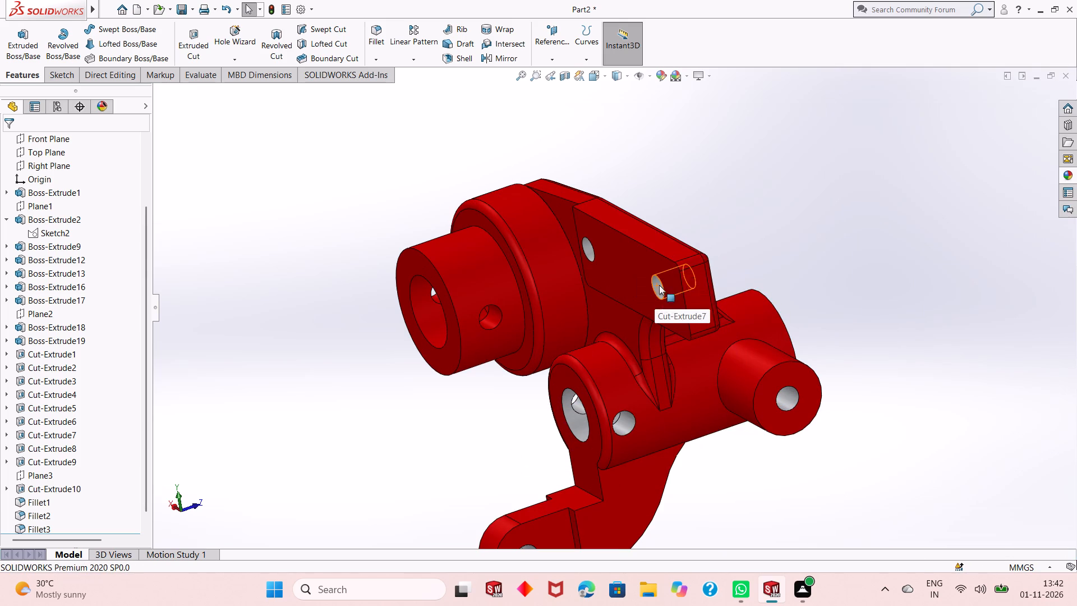
Apply polished aluminum to the large cylinder's cross hole feature and to the bore feature in its stepped end.
left_click(1066, 174)
left_click_drag(894, 397, 491, 320)
left_click(491, 320)
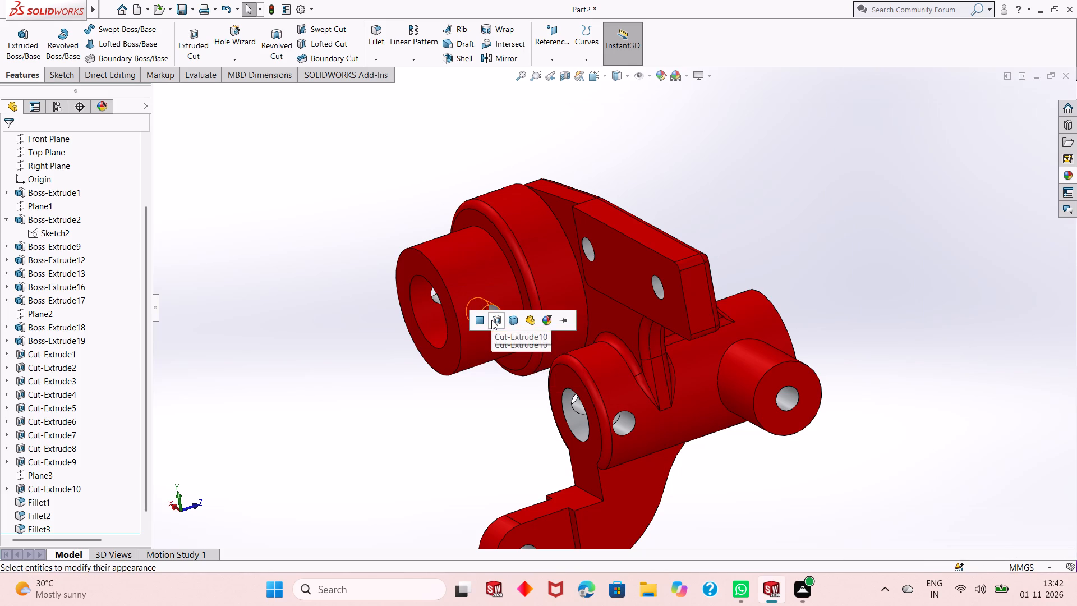
left_click(1062, 179)
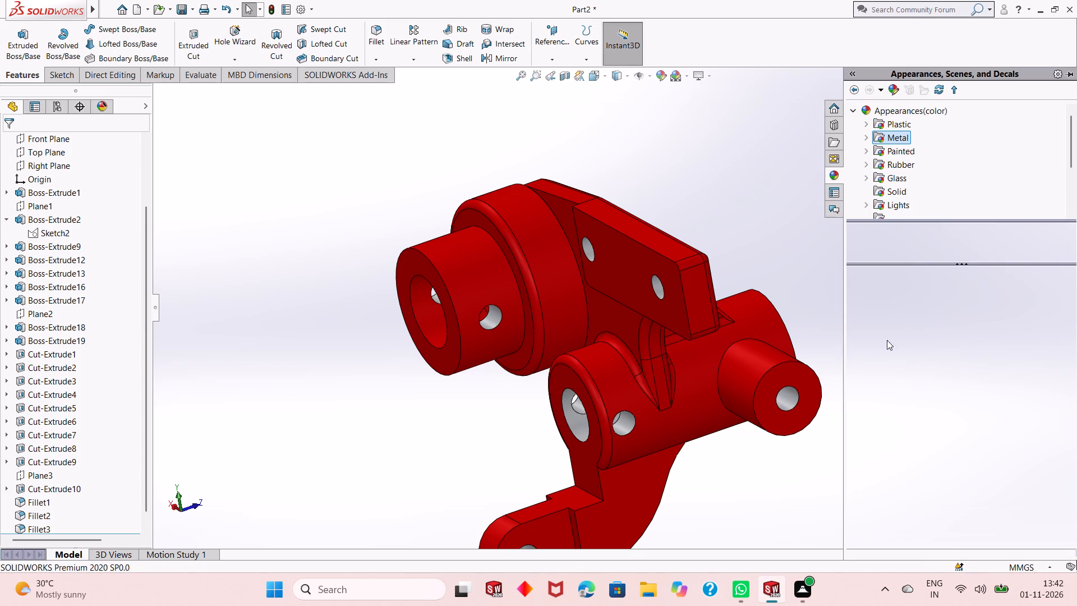
left_click_drag(889, 374, 432, 297)
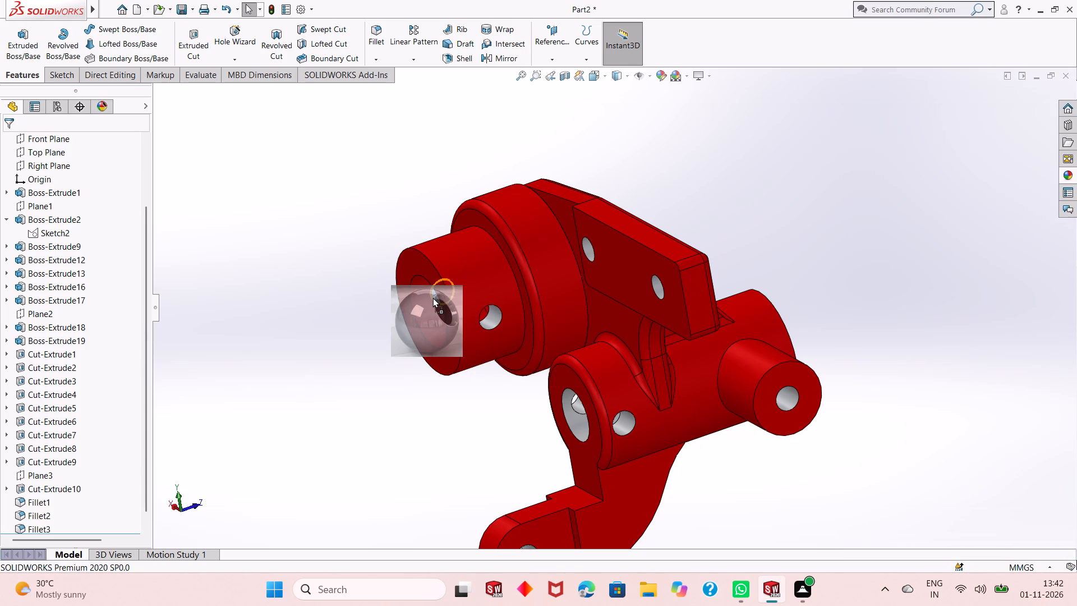
left_click_drag(432, 297, 425, 307)
left_click(425, 307)
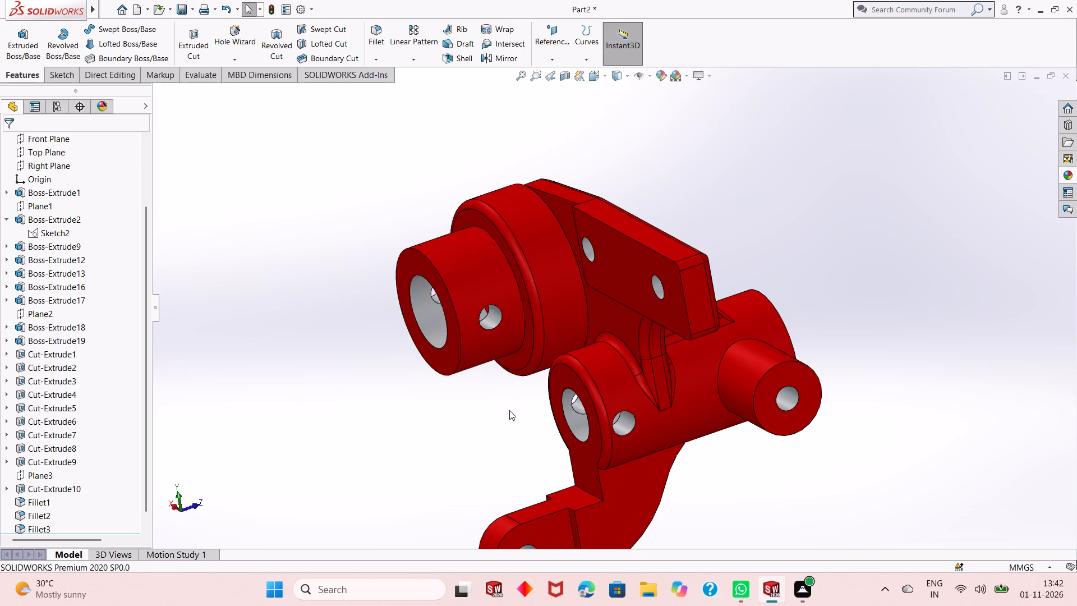
Apply the polished aluminum appearance to the wide counterbore feature at the back of the large cylinder.
scroll(509, 410, "up", 1)
middle_click_drag(509, 410, 400, 404)
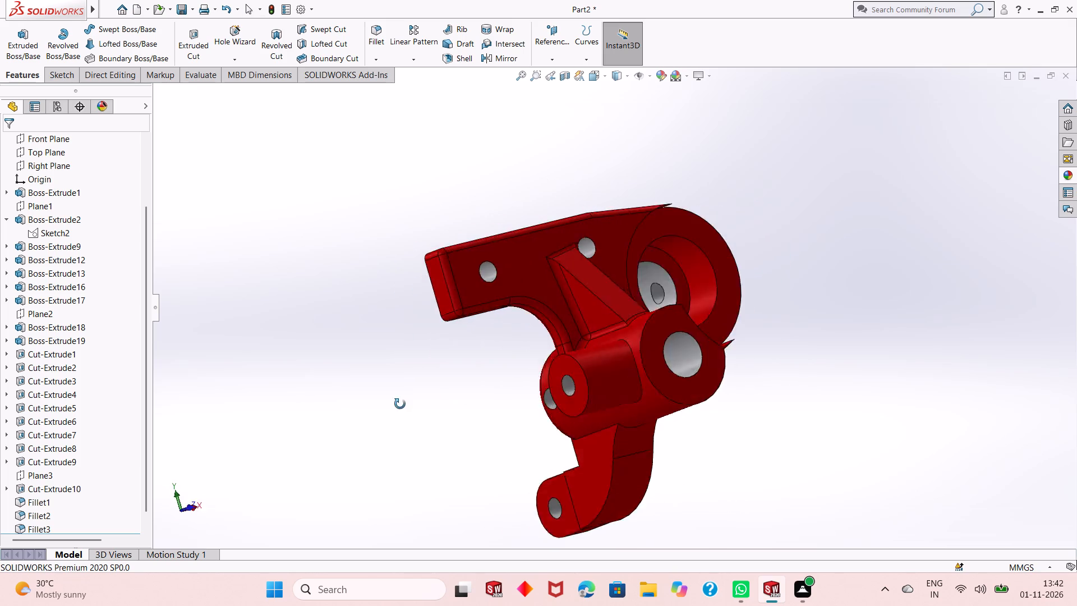
middle_click_drag(400, 404, 314, 467)
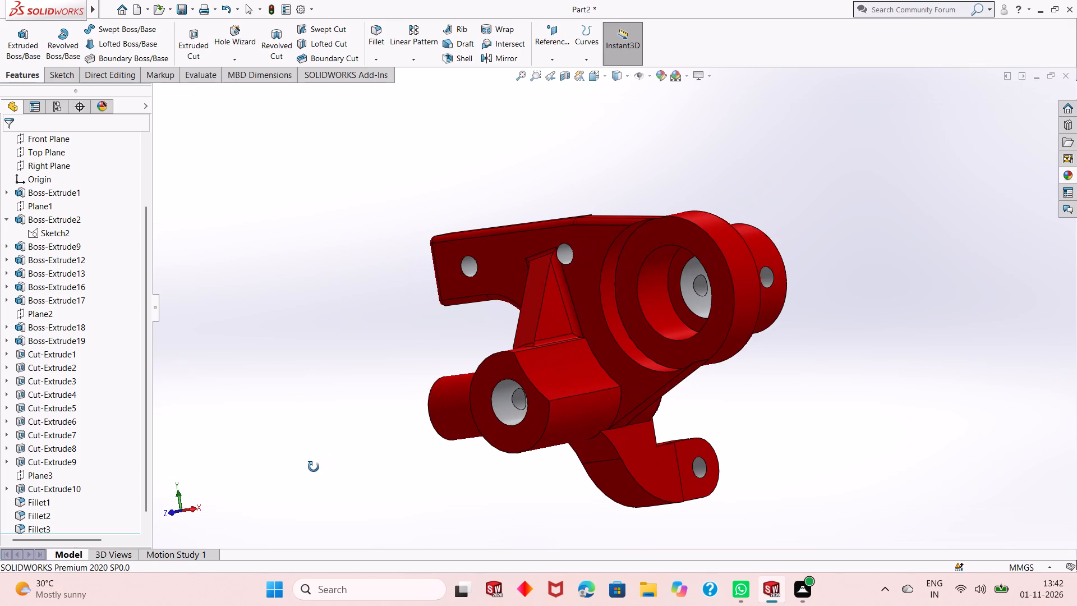
middle_click_drag(314, 467, 312, 468)
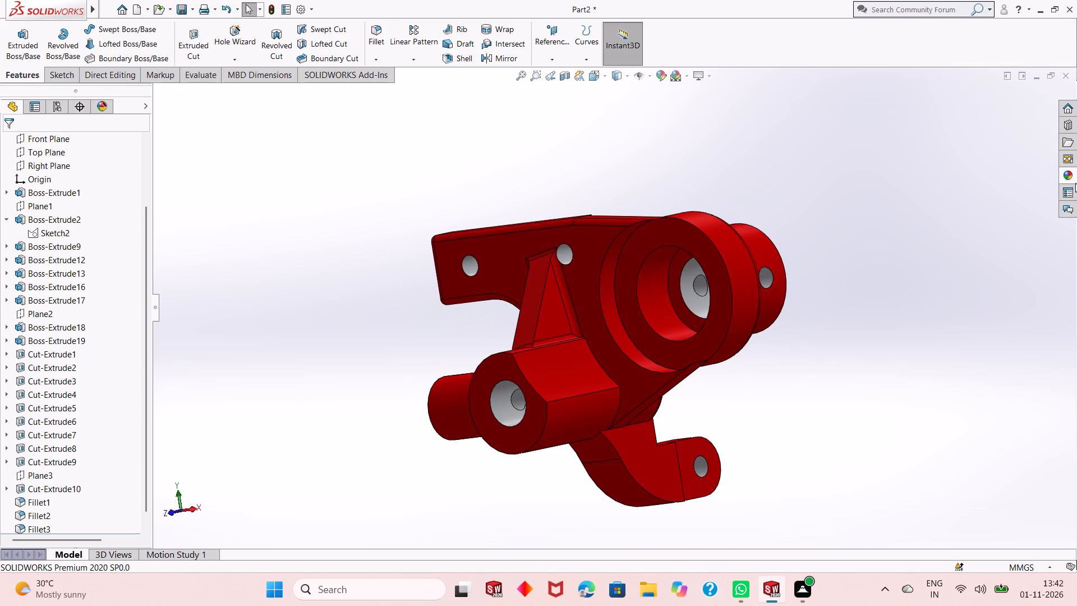
left_click(1070, 176)
left_click_drag(886, 391, 676, 329)
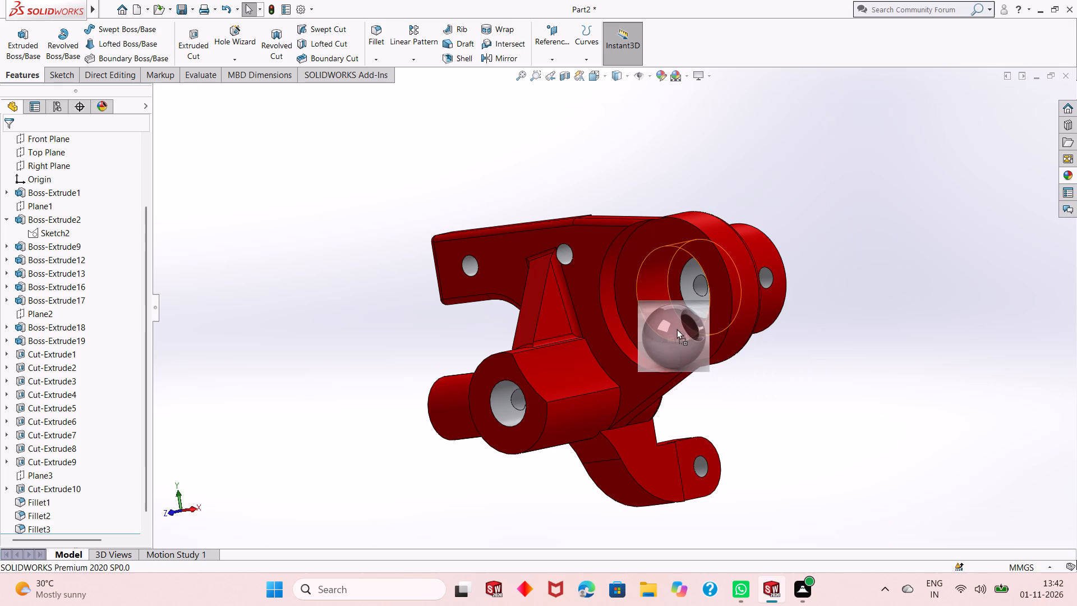
left_click_drag(676, 329, 673, 316)
left_click(659, 320)
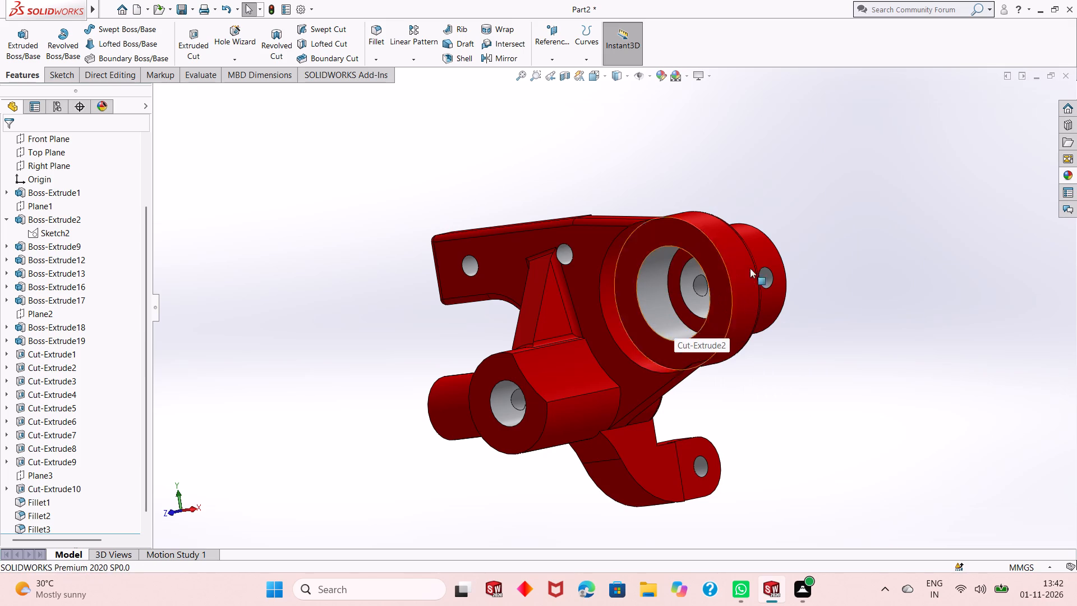
Examine the coloured bracket from the back, side and front to check the appearance of all its holes.
left_click(1074, 180)
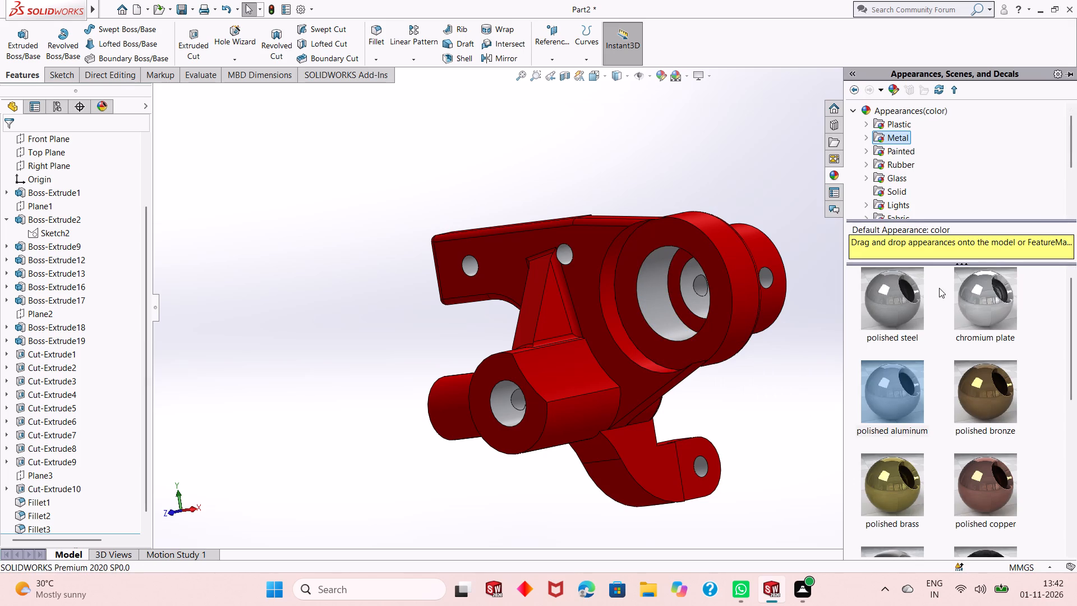
left_click(778, 384)
middle_click_drag(723, 387, 754, 366)
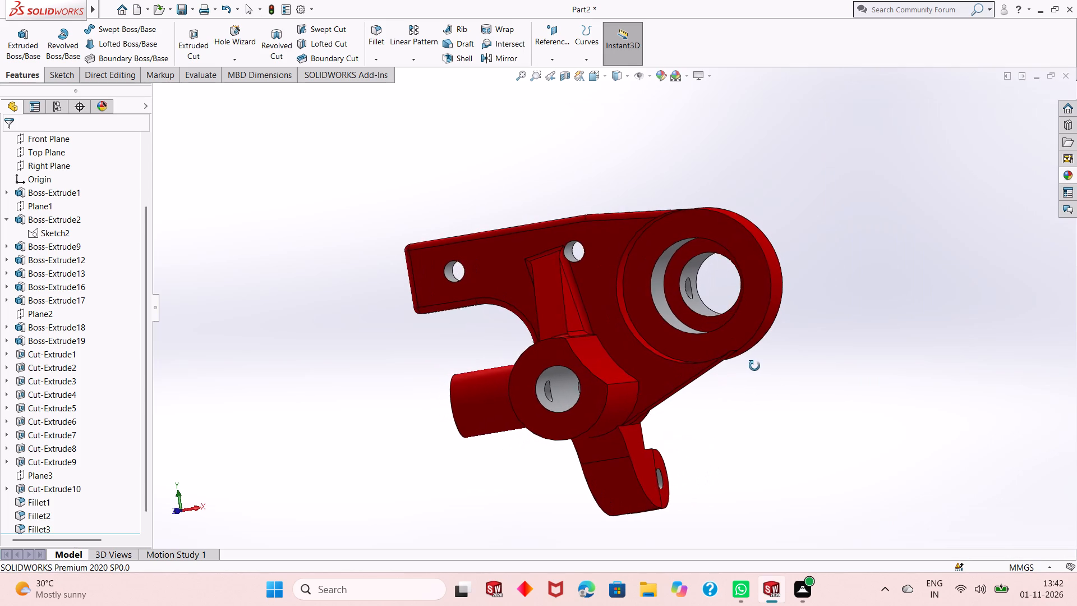
middle_click_drag(754, 366, 749, 380)
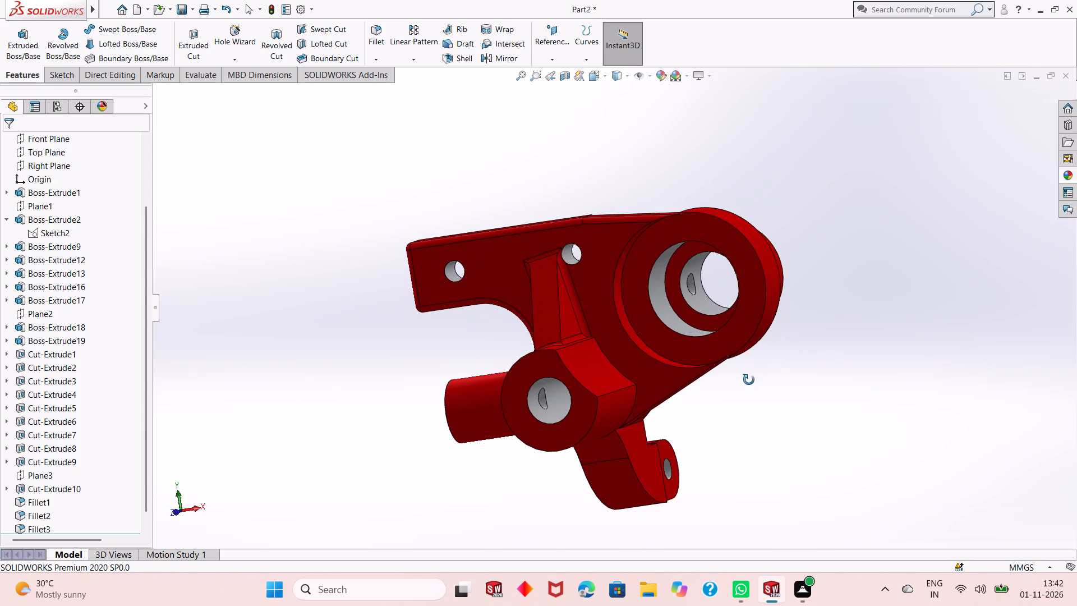
middle_click_drag(749, 380, 835, 336)
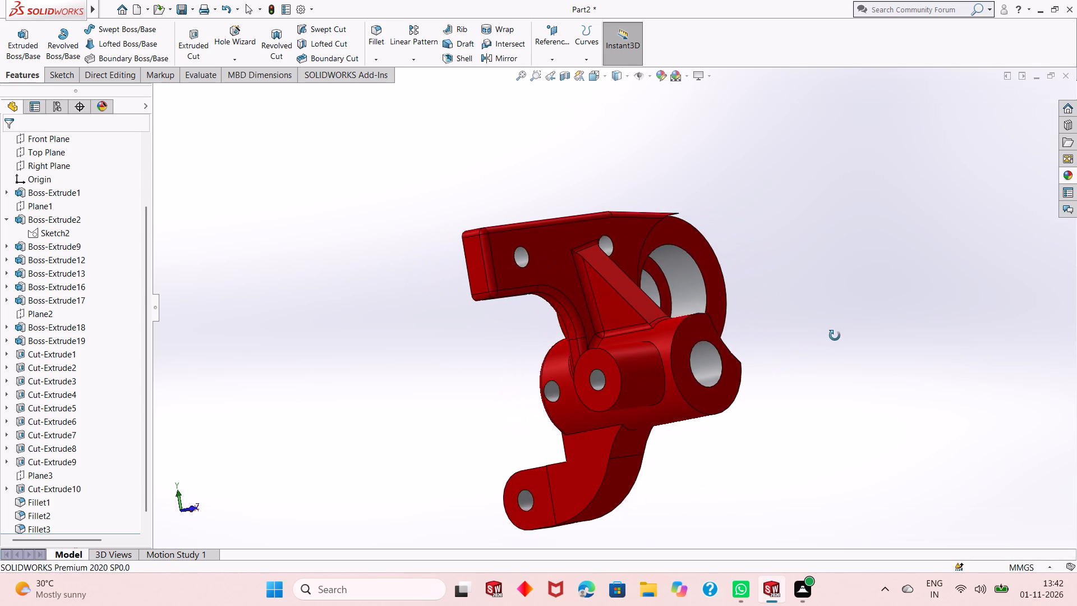
middle_click_drag(835, 336, 885, 325)
middle_click_drag(696, 369, 818, 336)
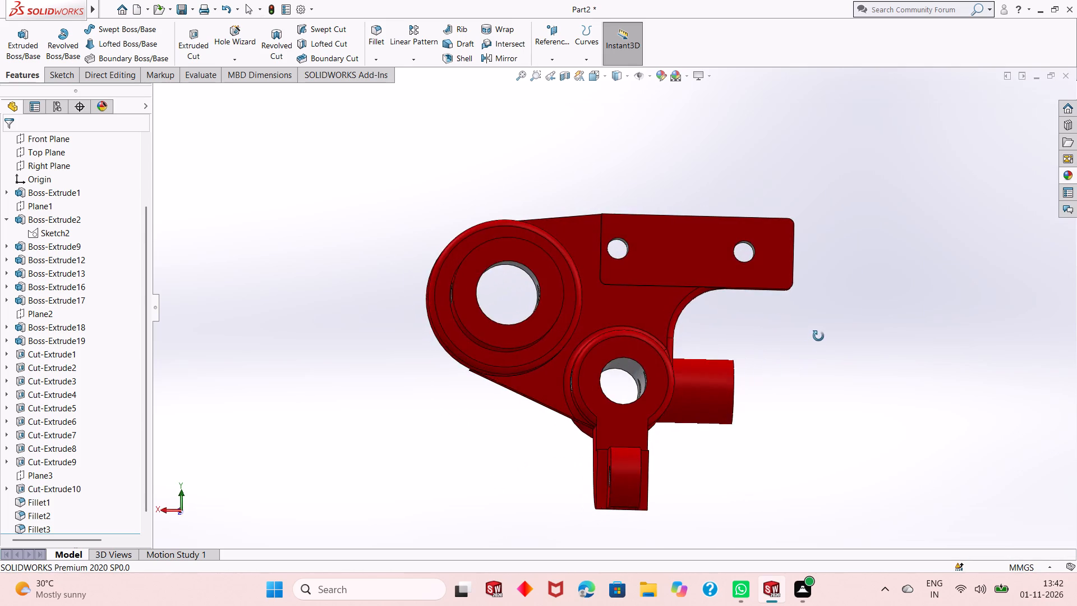
middle_click_drag(818, 336, 752, 391)
scroll(714, 449, "up", 2)
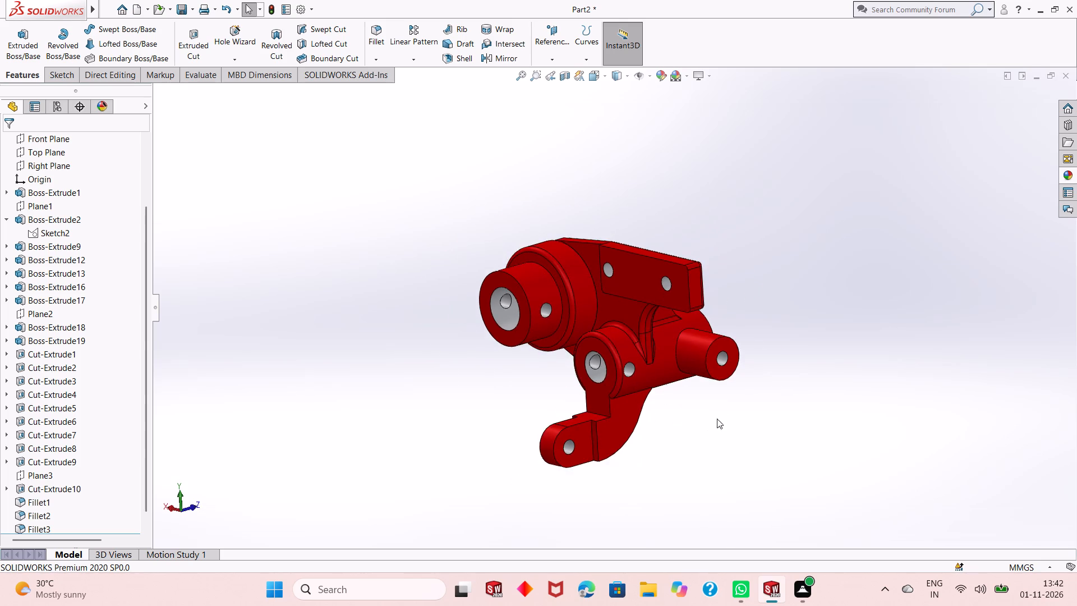
middle_click_drag(718, 418, 781, 408)
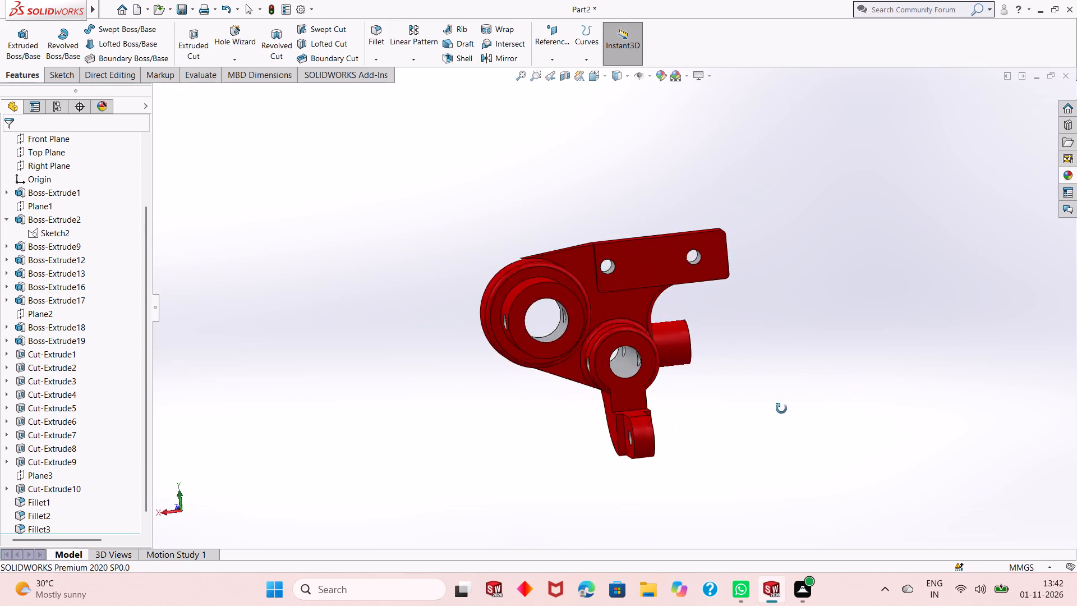
middle_click_drag(781, 408, 731, 452)
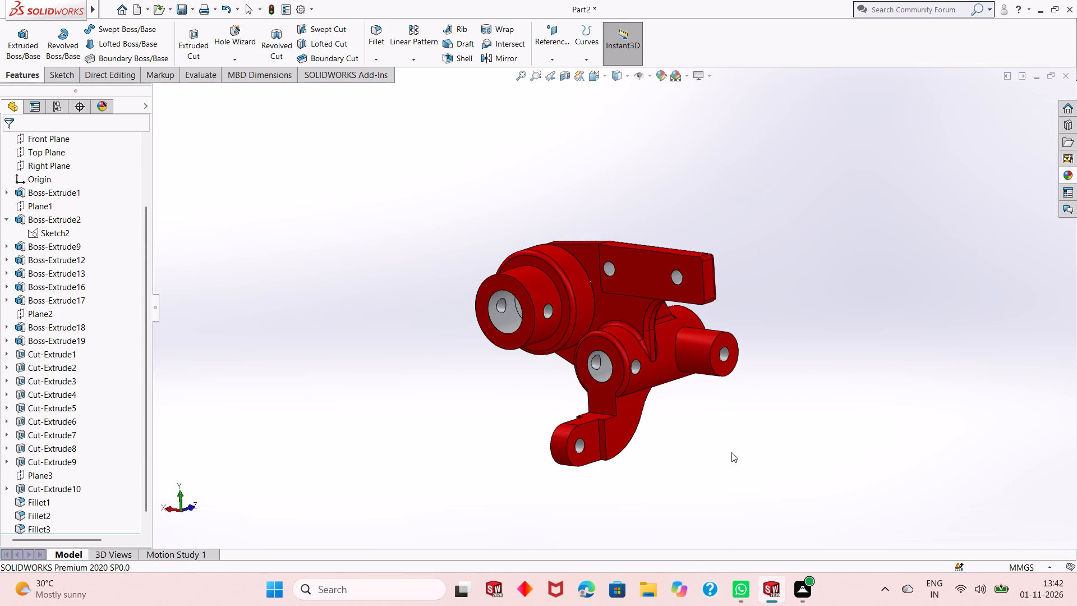
Save the part as "Multi-bore pivot bracket" in the Dp SolidWorks folder, in SOLIDWORKS Part format.
key("ctrl+s")
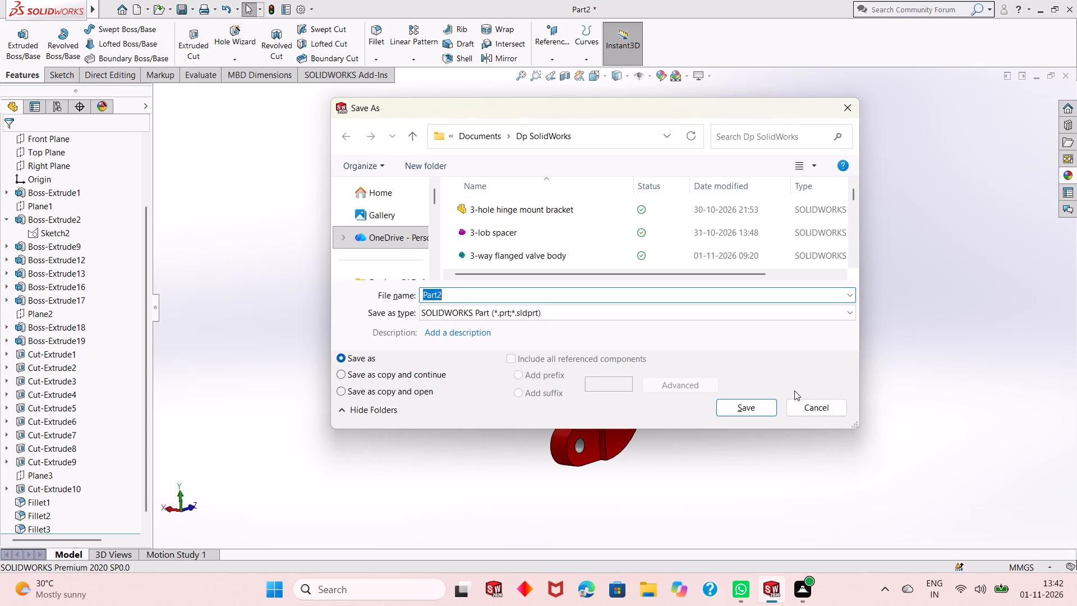
type("Multi-")
type("bore")
key("space")
type("pivot")
key("space")
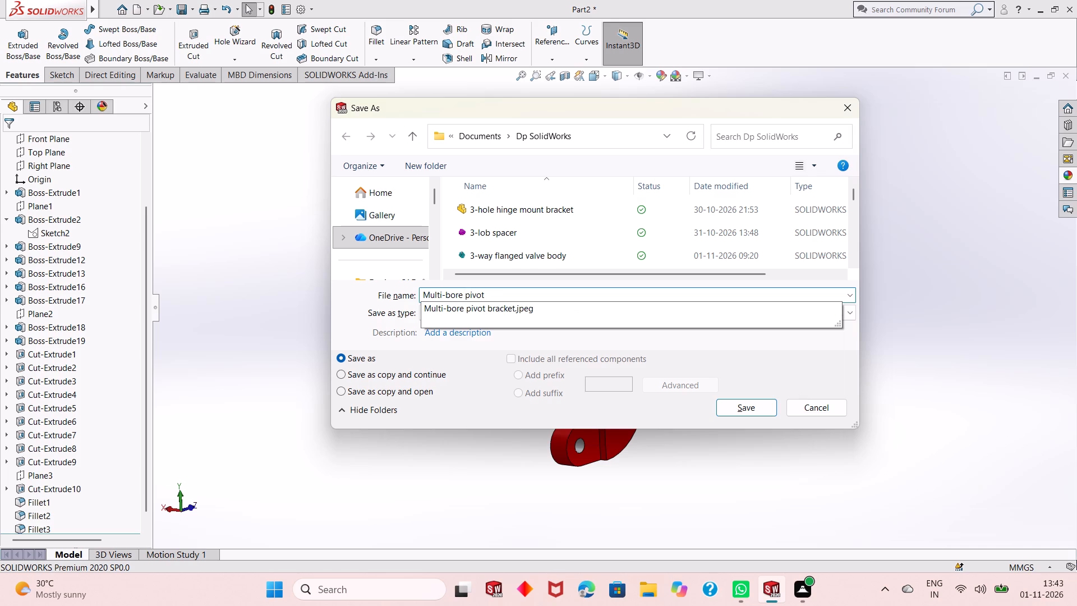
type("brac")
type("ket")
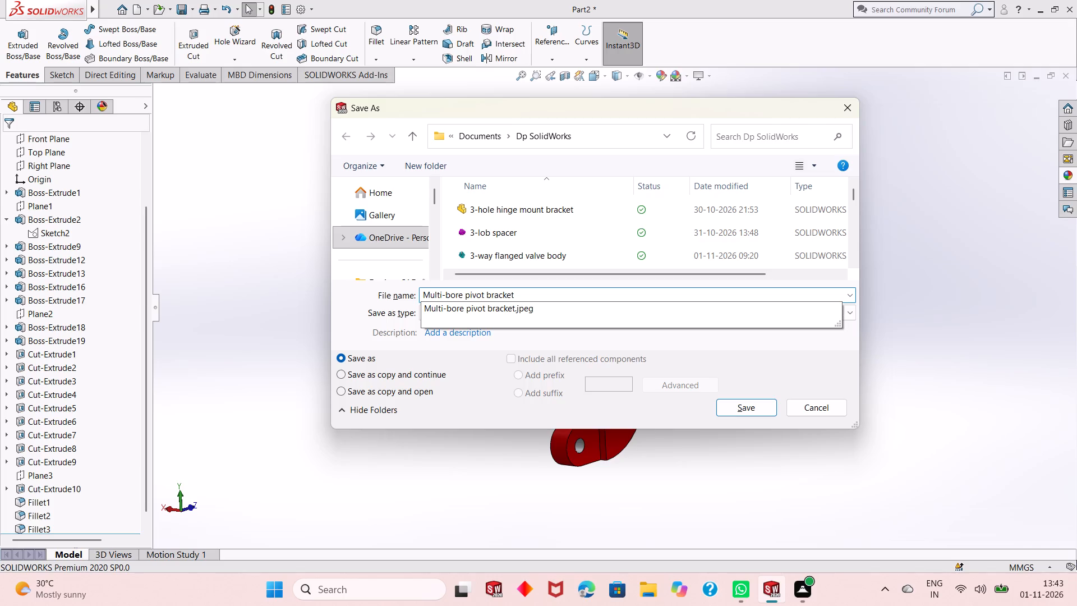
left_click(748, 407)
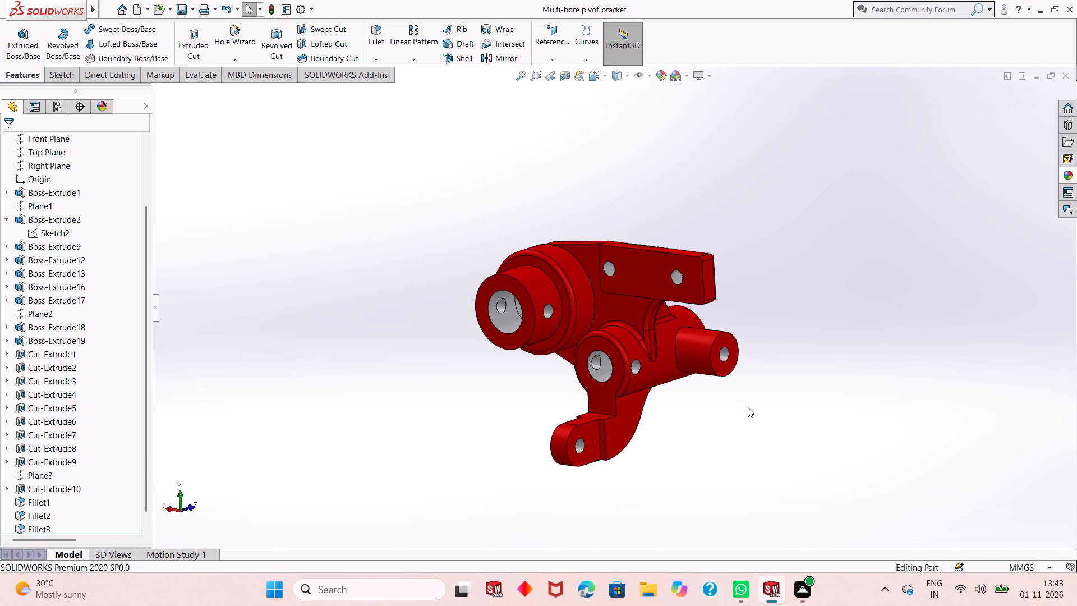
Save a PDF version of the bracket as Adobe Portable Document Format under the same file name and in the same folder.
left_click(195, 11)
left_click(208, 34)
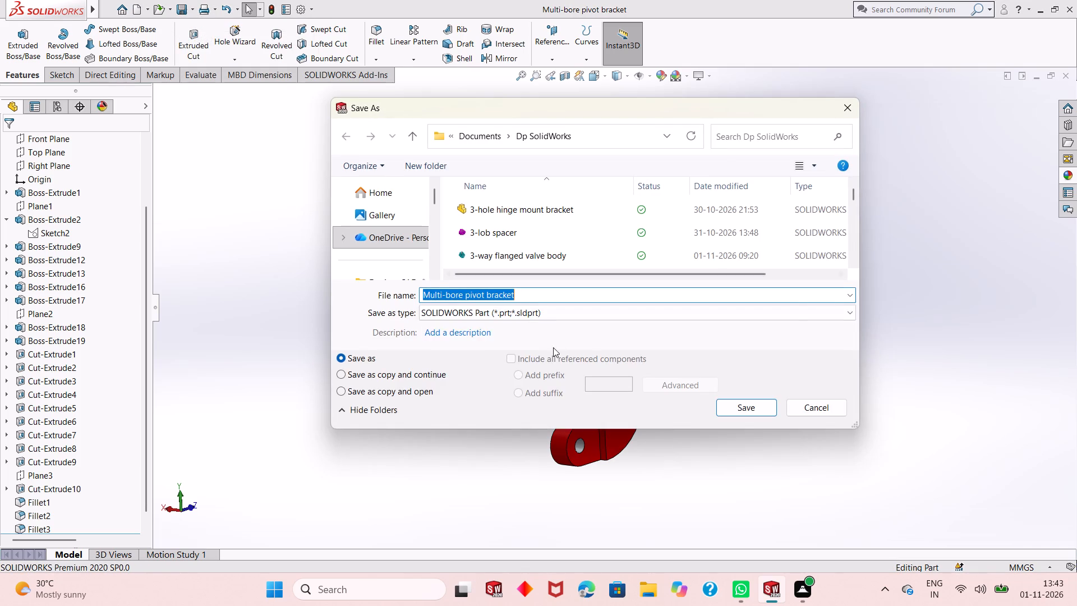
left_click(573, 320)
left_click(620, 88)
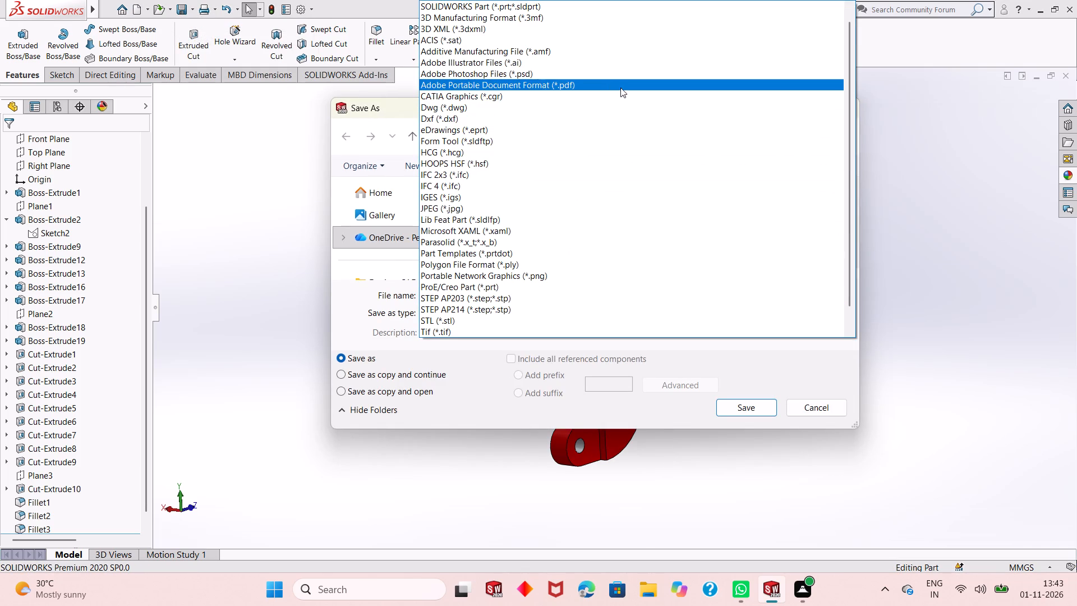
left_click(738, 432)
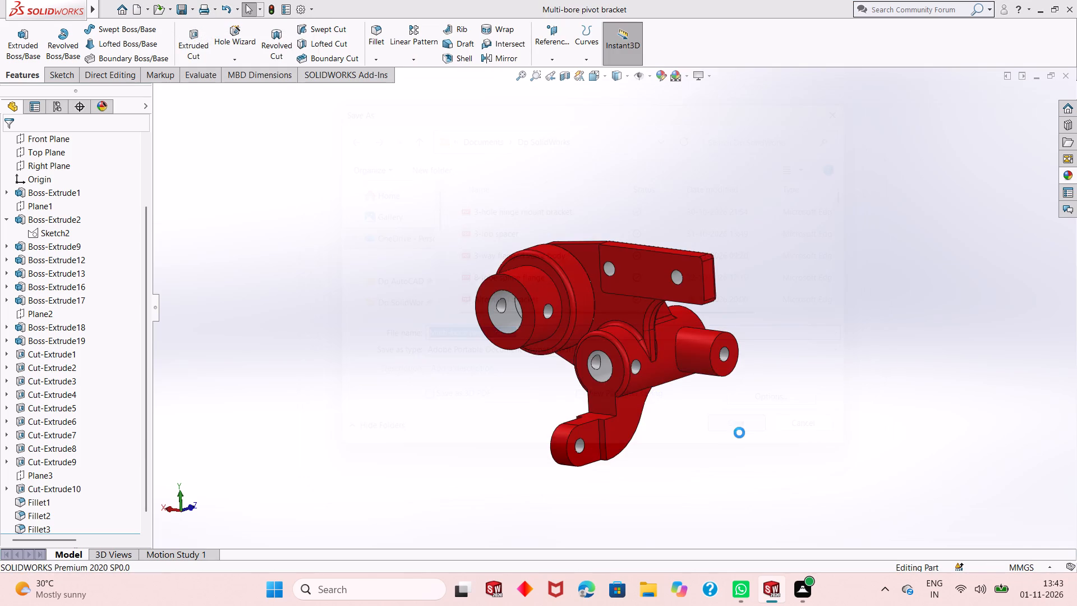